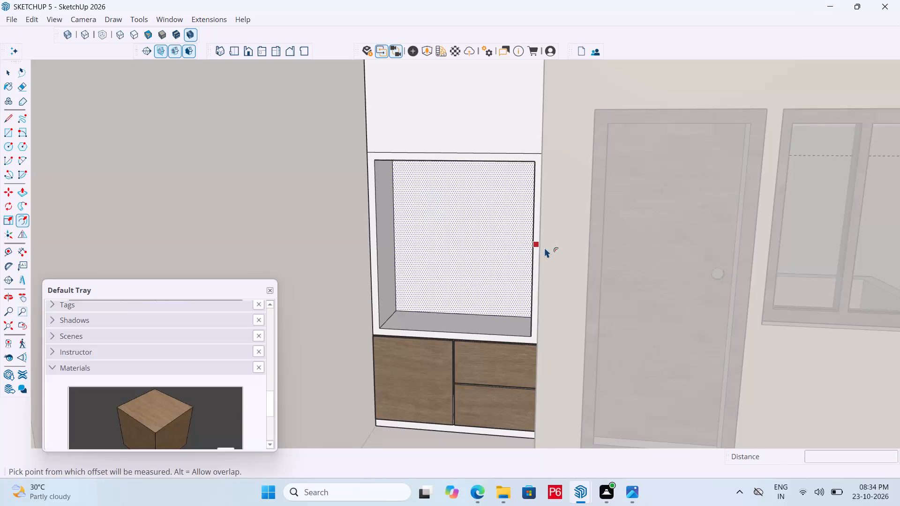
Draw a horizontal rectangle about 1' 5 1/4" by 1' 4 1/8" from the open niche's rear-left vertical edge as a shelf outline.
middle_drag(554, 253, 608, 249)
middle_drag(608, 252, 560, 287)
scroll(419, 325, up, 4)
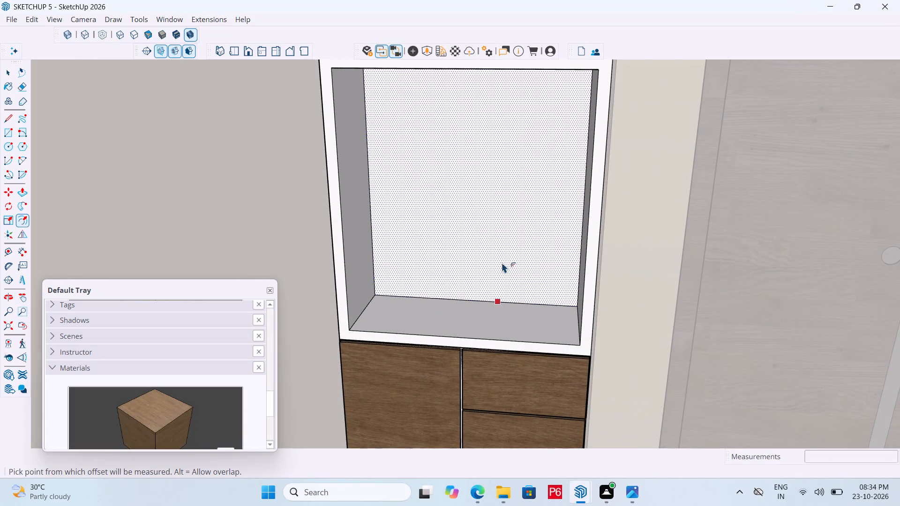
middle_drag(371, 206, 333, 203)
scroll(352, 207, down, 1)
key(space)
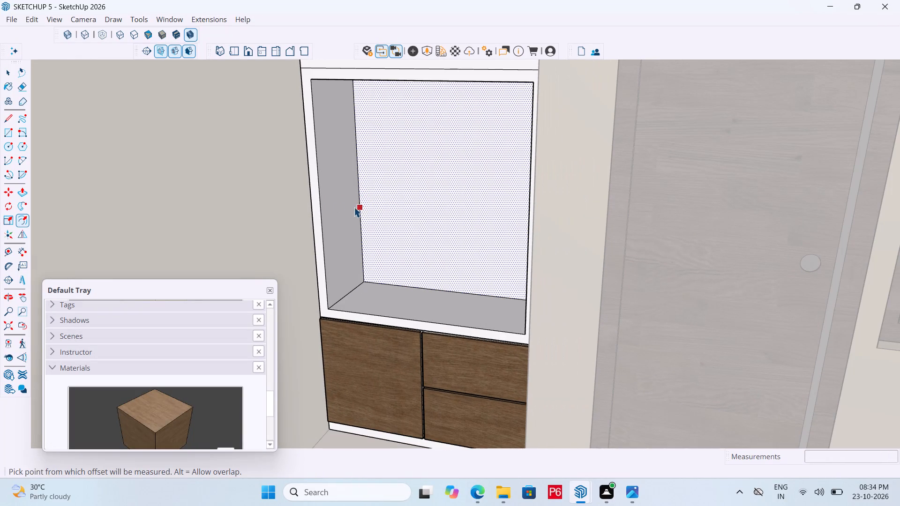
scroll(329, 180, up, 4)
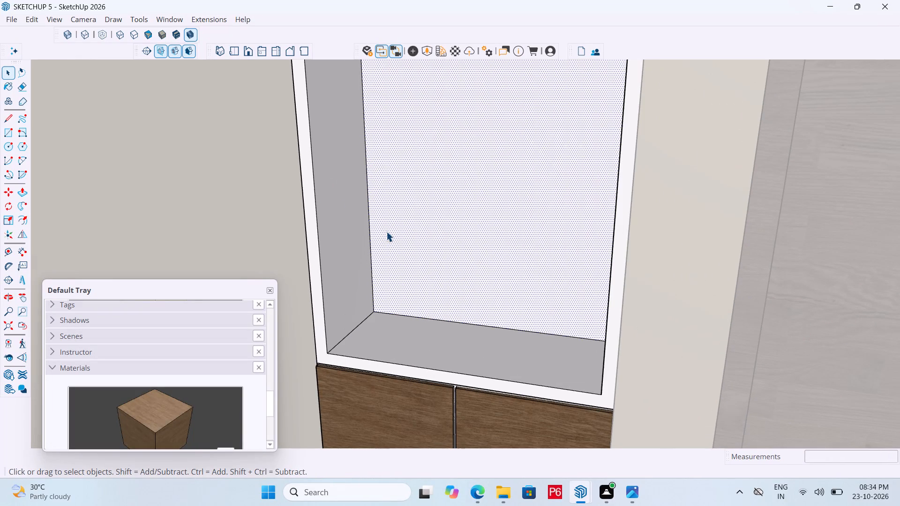
key(r)
click(367, 221)
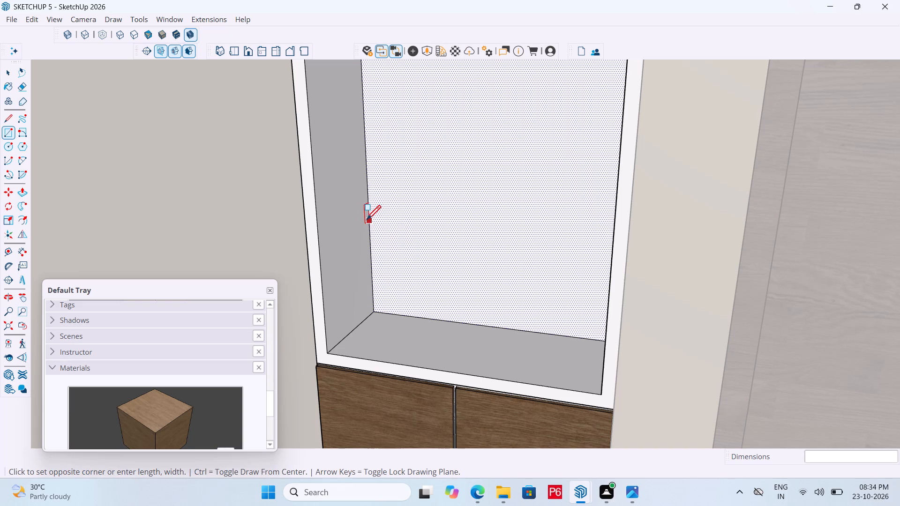
key(Down)
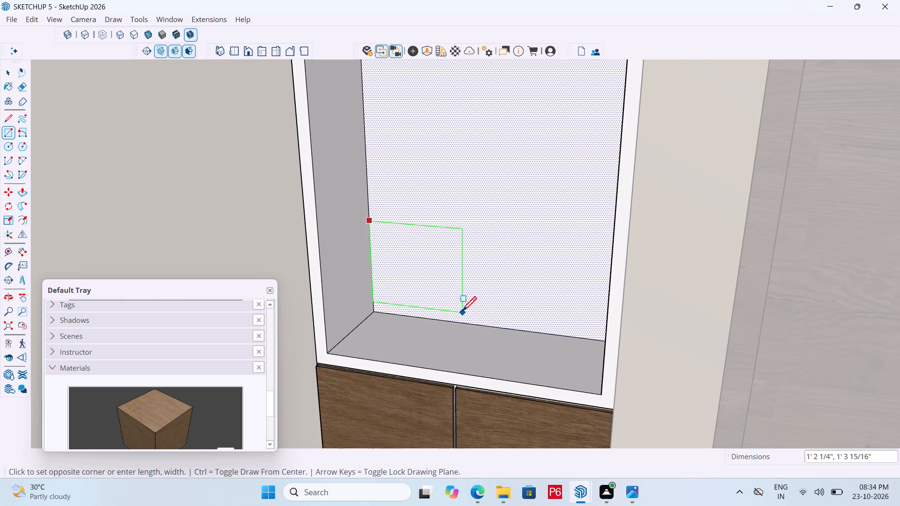
key(Down)
key(Right)
key(Right)
key(Right)
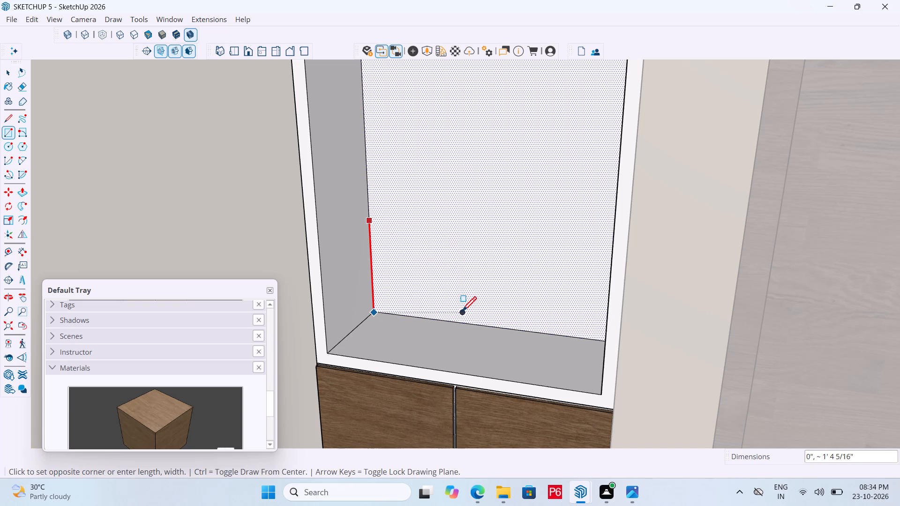
key(Right)
key(Down)
key(Left)
key(Up)
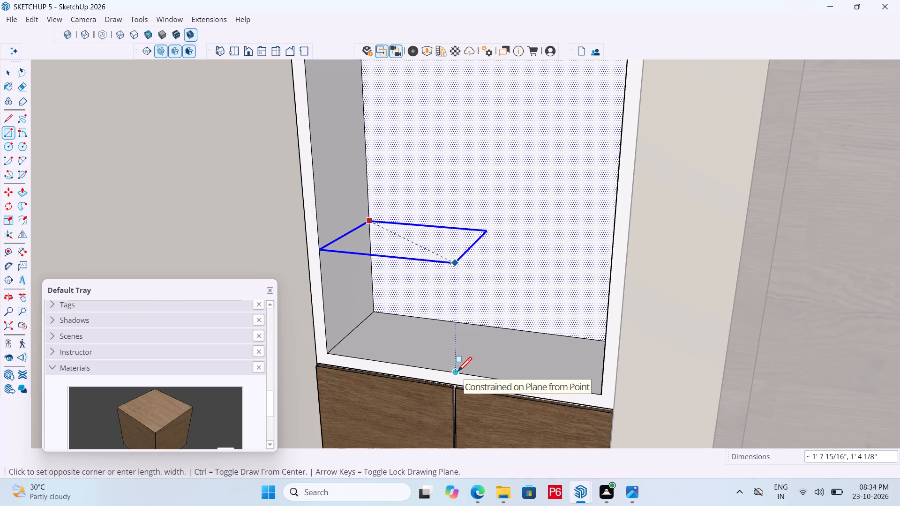
click(419, 367)
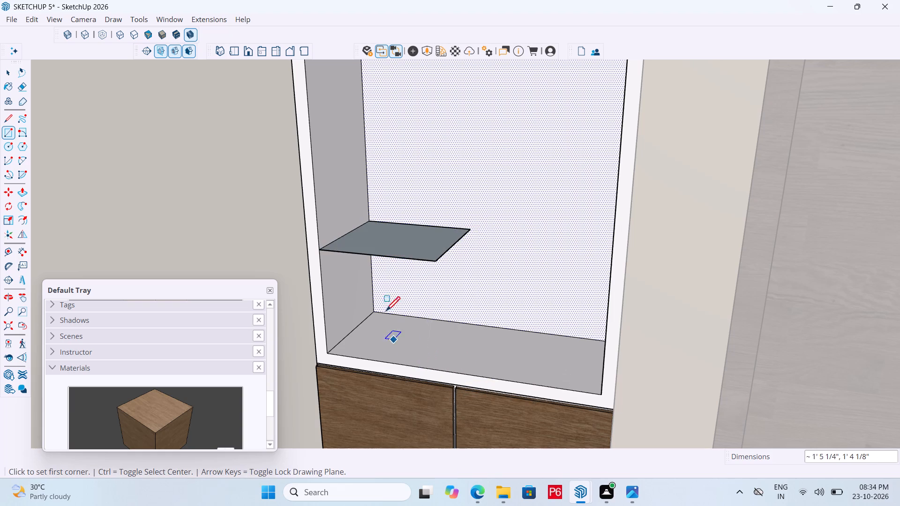
Make the shelf rectangle and its edges into a group.
key(space)
double_click(397, 247)
right_click(397, 247)
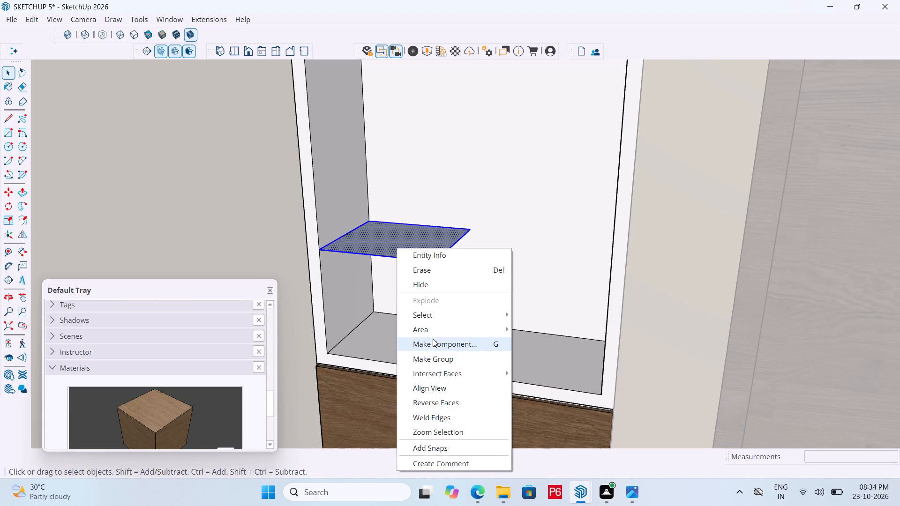
click(435, 360)
Inside the shelf group, Push/Pull the face downward by 1" to give the shelf thickness.
double_click(415, 248)
click(402, 239)
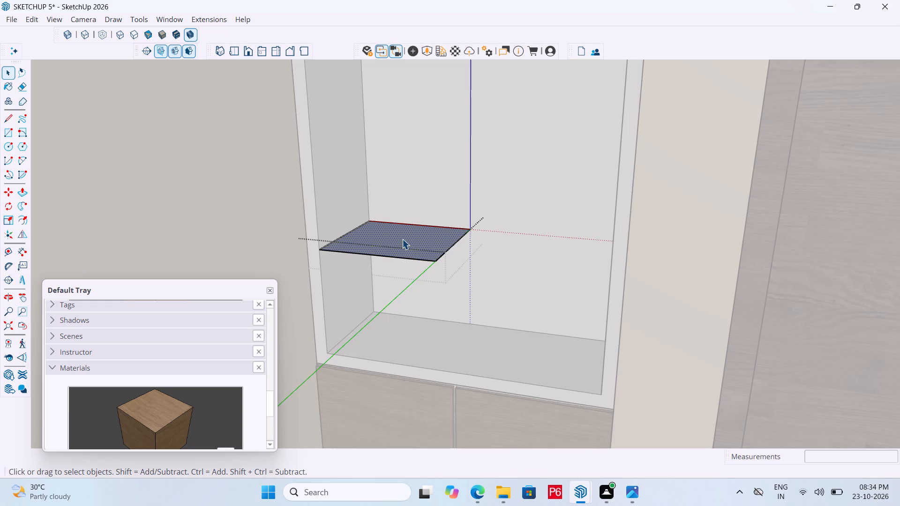
key(p)
click(402, 239)
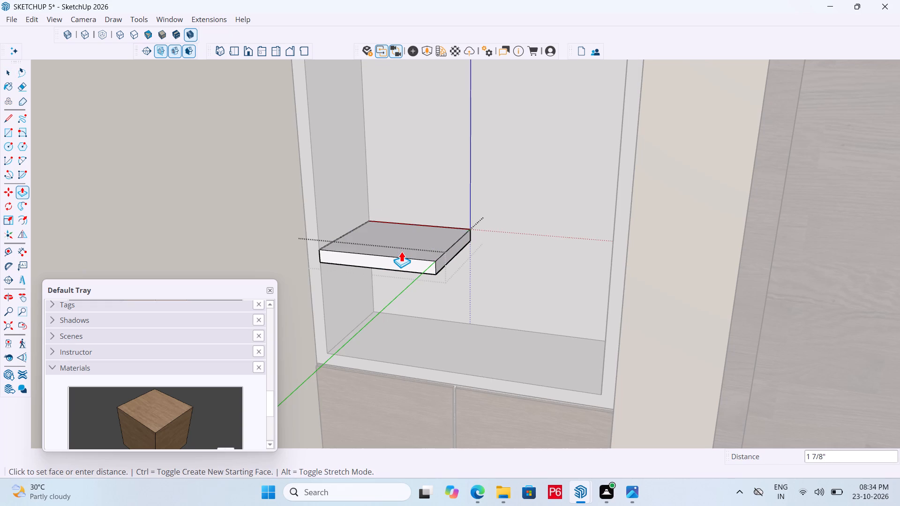
text(1")
key(Return)
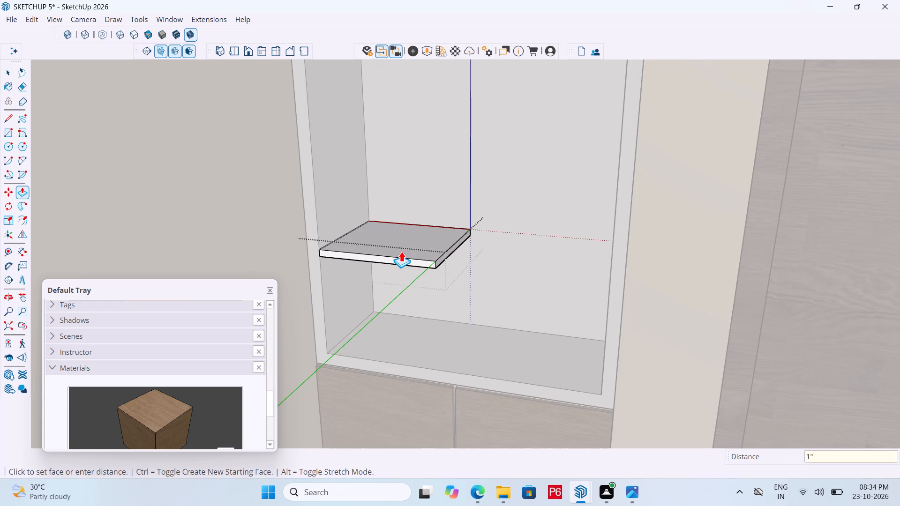
middle_drag(412, 279, 405, 272)
key(space)
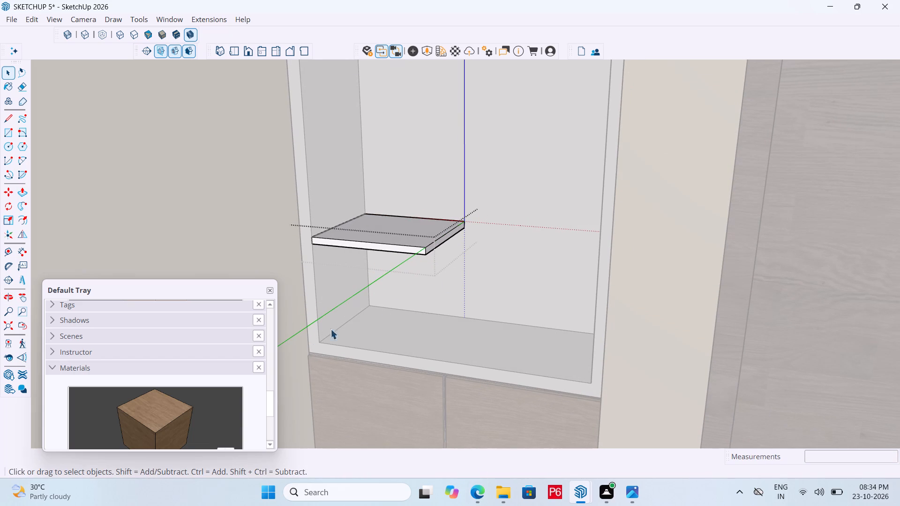
Paint the shelf's top face with the Plywood_01_1K wood material.
scroll(219, 388, down, 3)
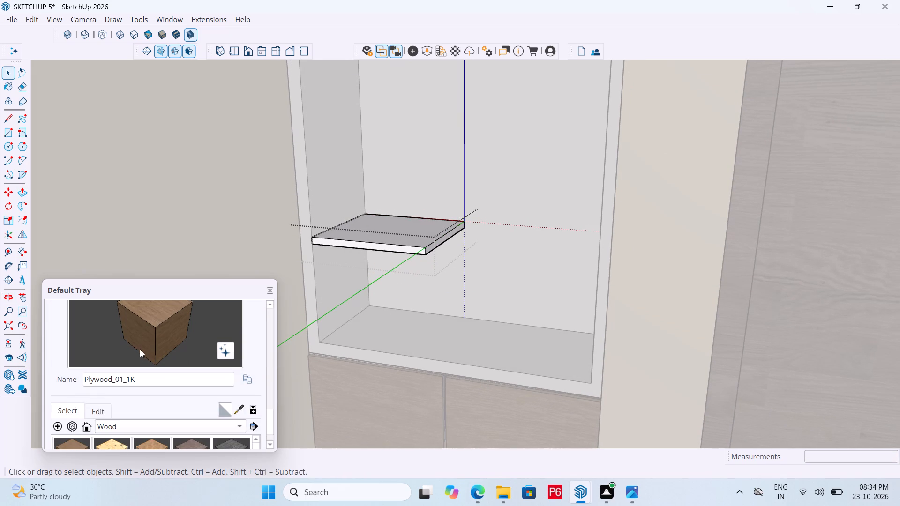
click(141, 348)
click(71, 417)
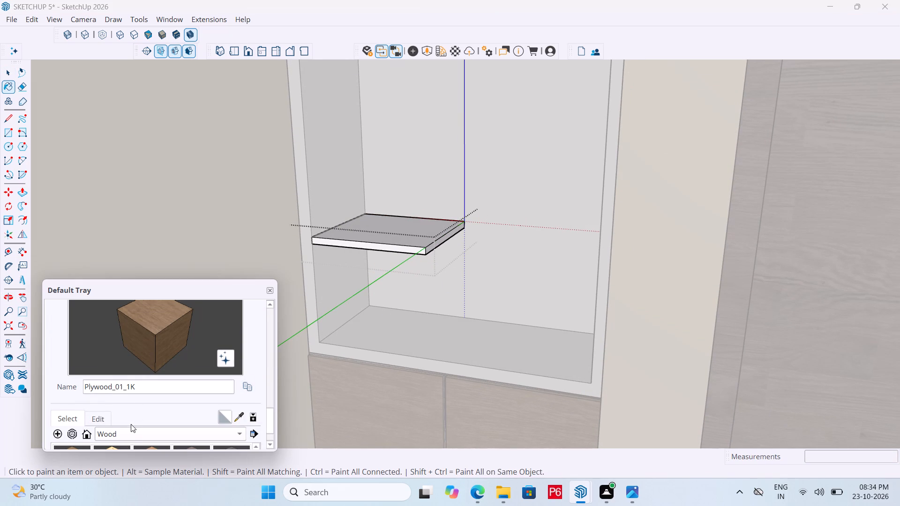
key(b)
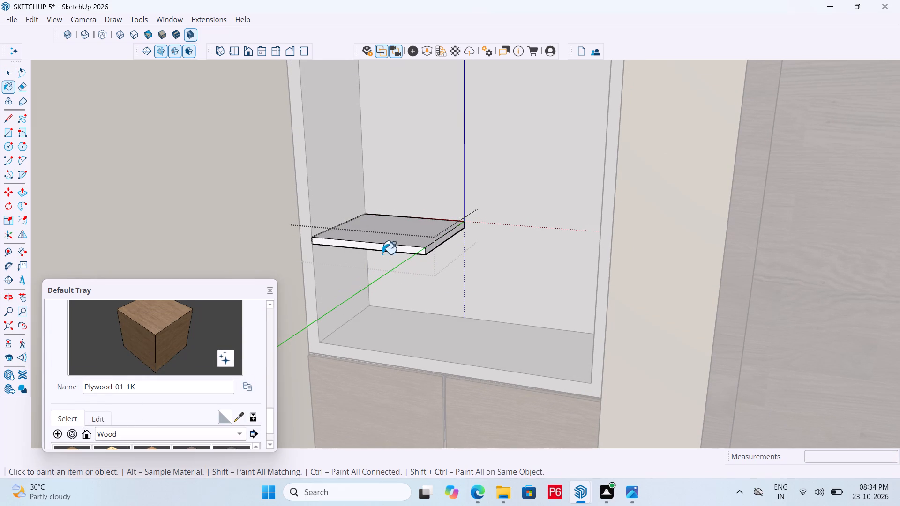
click(391, 242)
scroll(432, 259, up, 2)
key(space)
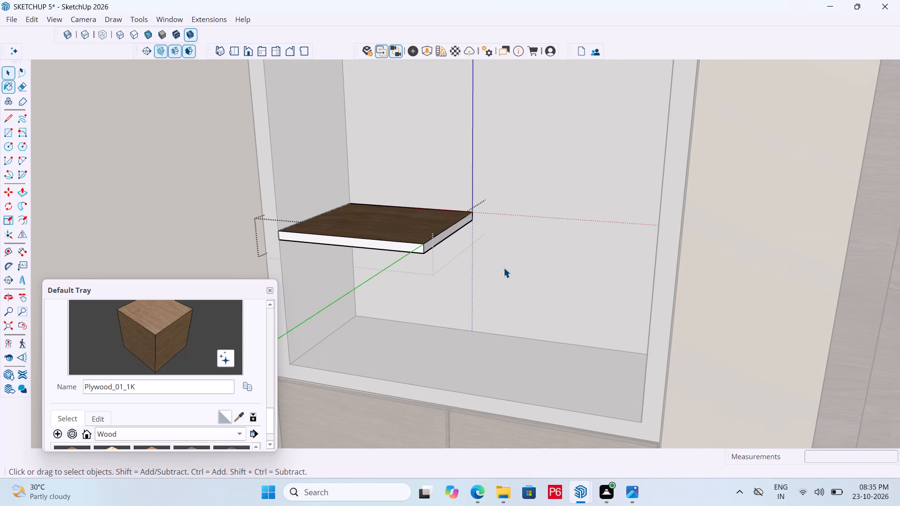
Close the shelf group and apply Plywood_01_1K to the whole group so its edges are covered too.
click(507, 265)
click(447, 243)
click(438, 238)
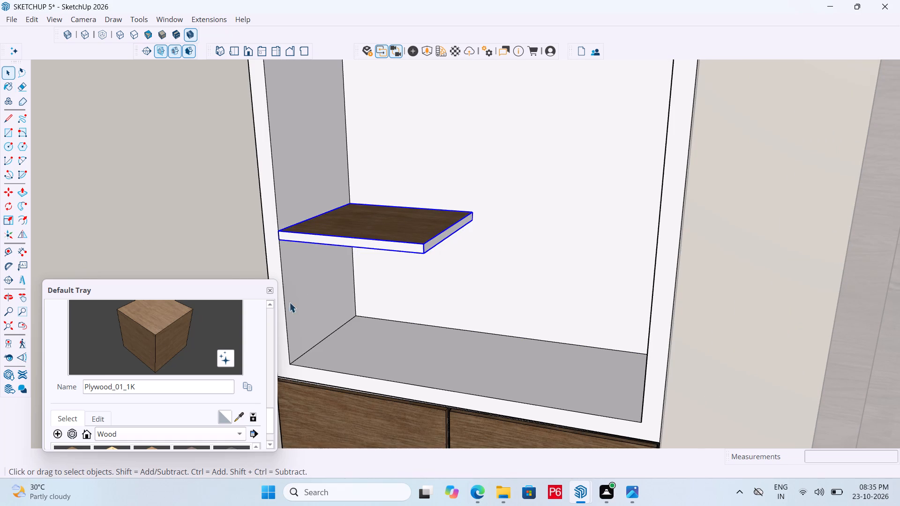
key(b)
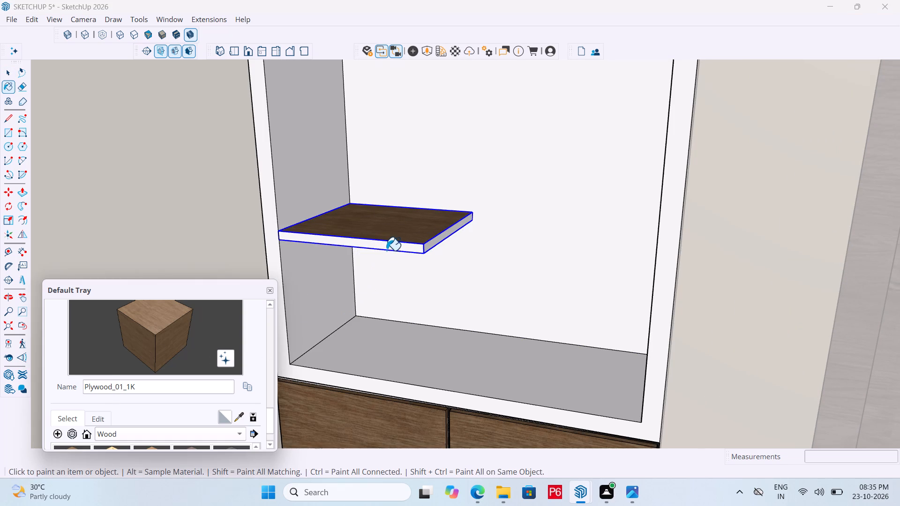
click(391, 246)
scroll(439, 240, down, 1)
middle_drag(439, 240, 435, 249)
key(space)
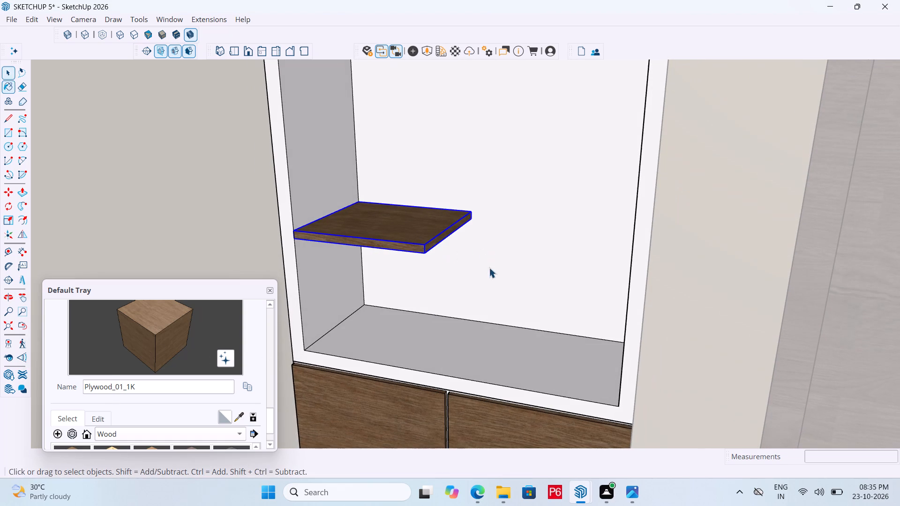
click(496, 260)
Copy the shelf straight up about 2' 3 15/16" to the niche's top rear corner and divide the distance with /2 for an intermediate shelf.
scroll(487, 283, down, 3)
scroll(416, 227, up, 4)
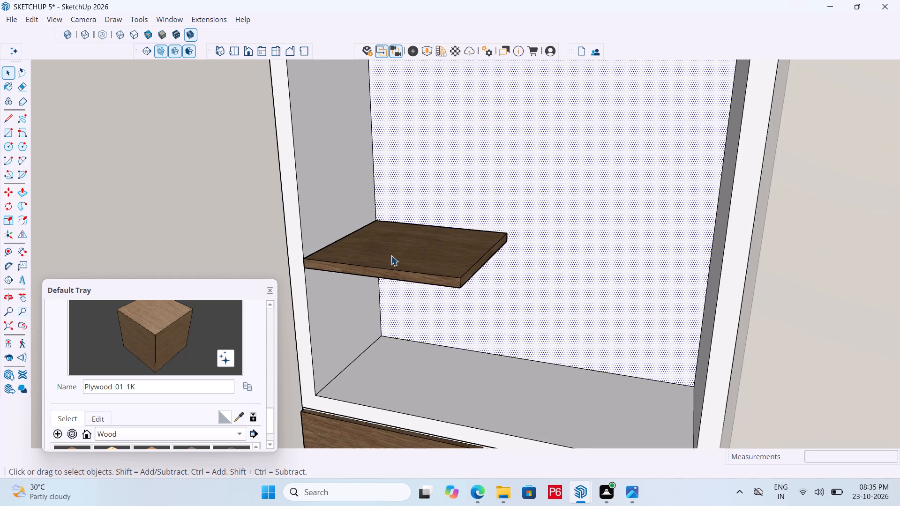
click(391, 255)
scroll(356, 204, up, 4)
key(m)
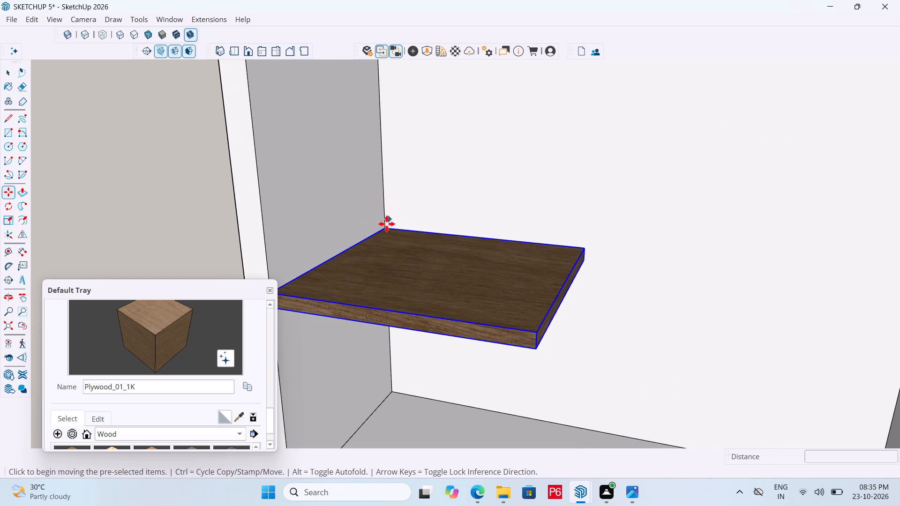
click(386, 225)
scroll(389, 165, down, 6)
scroll(432, 303, down, 6)
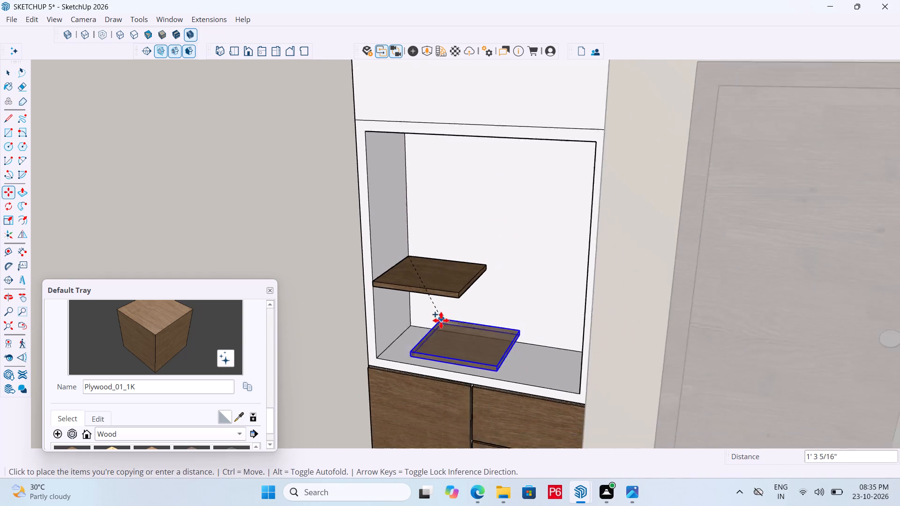
scroll(441, 320, down, 1)
middle_drag(423, 213, 401, 117)
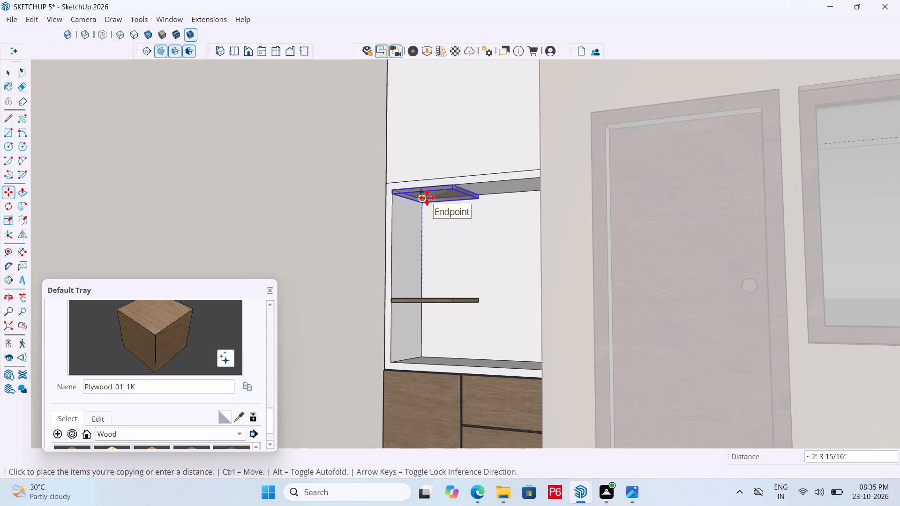
click(427, 198)
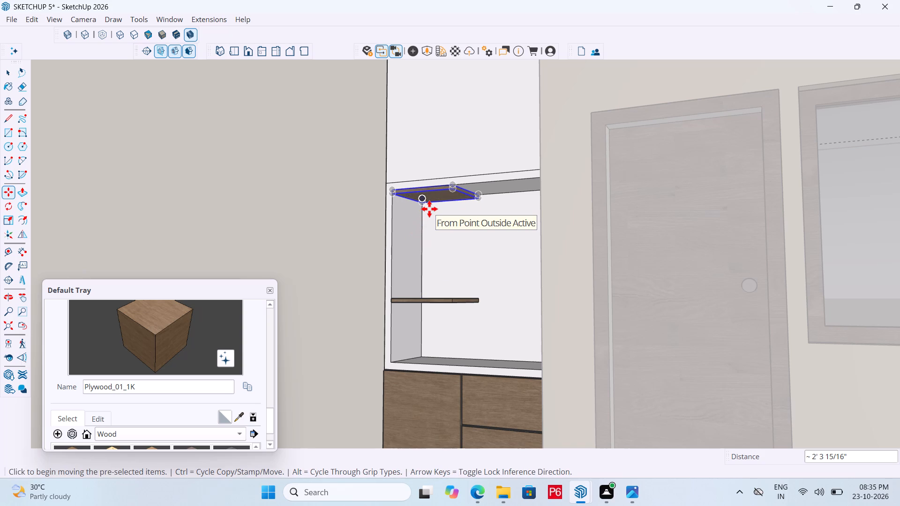
text(/2)
key(Return)
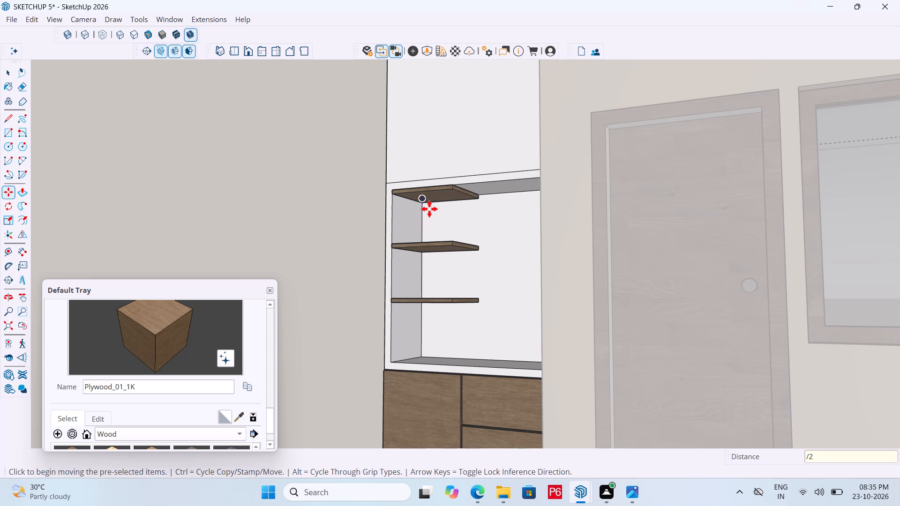
Save the model with the new niche shelves.
scroll(420, 257, down, 1)
middle_drag(420, 257, 436, 312)
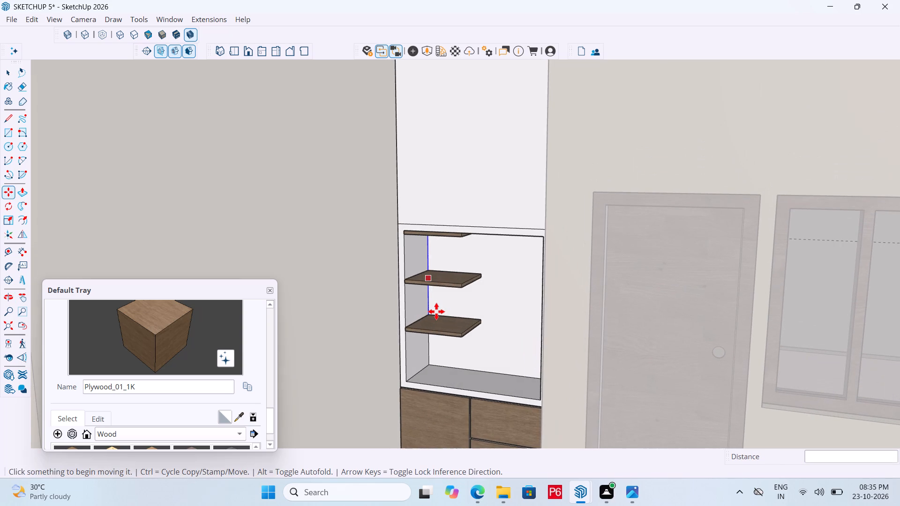
key(ctrl+s)
key(ctrl+s)
key(ctrl+s)
key(ctrl+s)
Examine the whole house from the front and through its section cut, including the bedroom with the new cabinet.
middle_drag(500, 214, 476, 64)
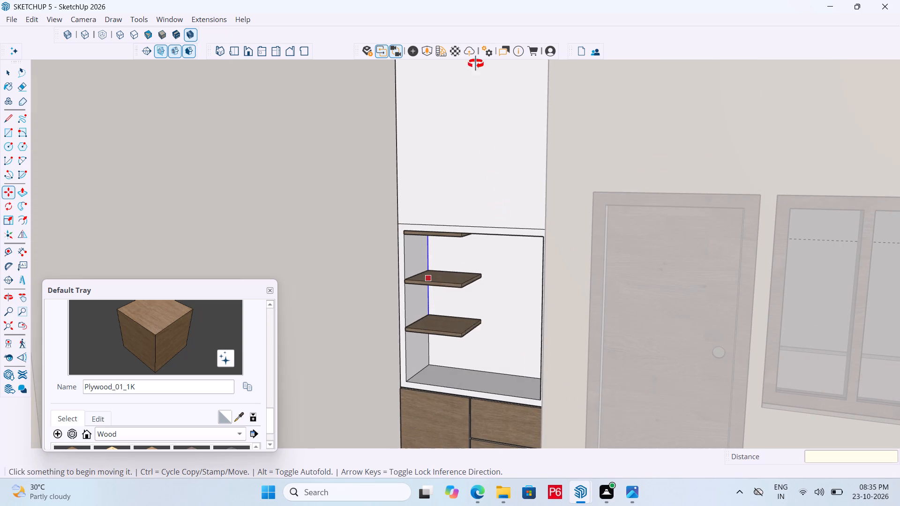
middle_drag(476, 64, 474, 90)
scroll(482, 238, down, 5)
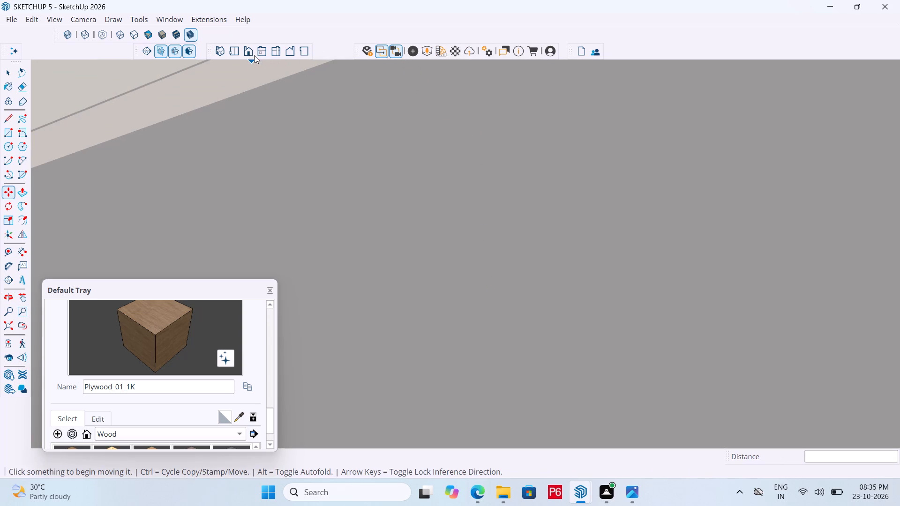
click(249, 51)
scroll(456, 234, down, 18)
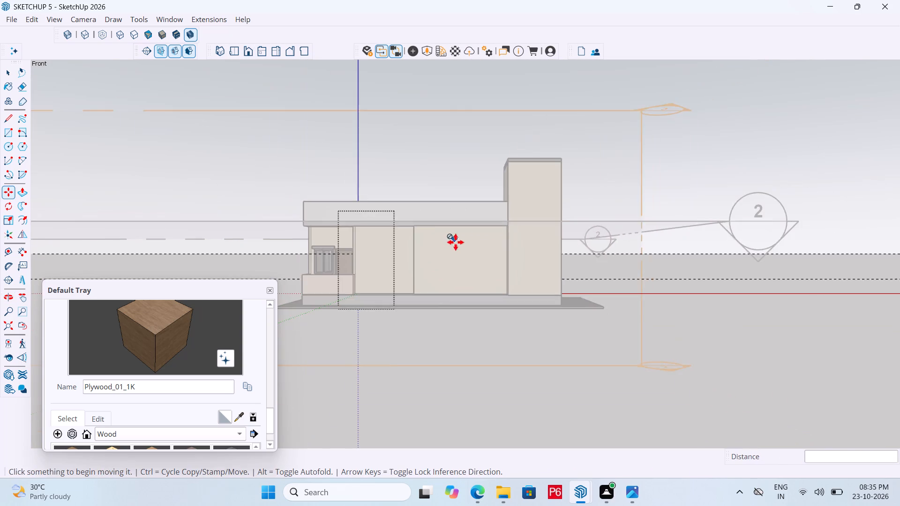
middle_drag(550, 251, 5, 294)
middle_drag(494, 254, 352, 239)
scroll(583, 273, up, 5)
middle_drag(580, 257, 540, 252)
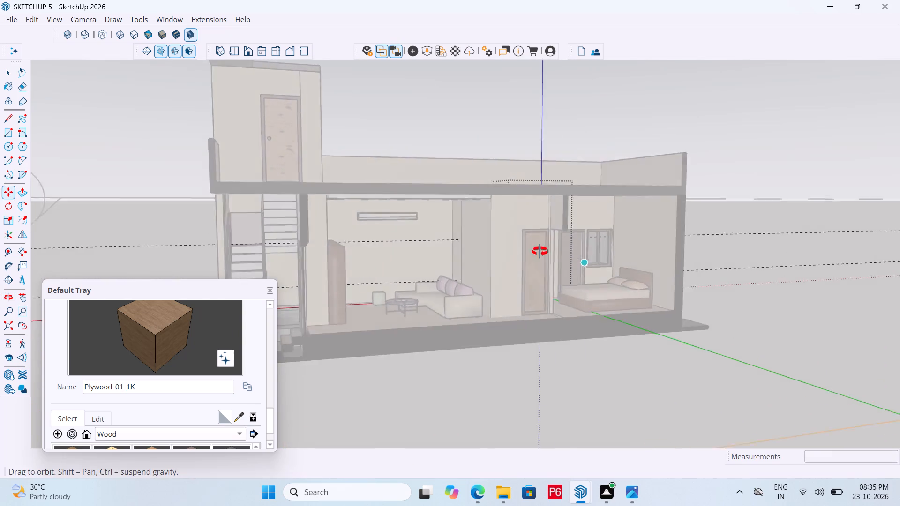
middle_drag(540, 252, 375, 261)
Save the house model.
key(ctrl+s)
key(ctrl+s)
key(ctrl+s)
key(ctrl+s)
key(ctrl+s)
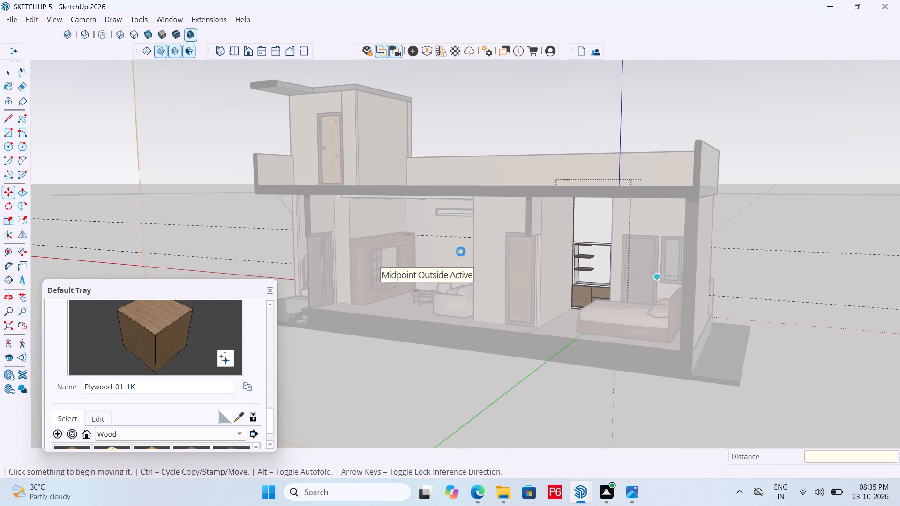
key(ctrl+s)
key(ctrl+s)
key(ctrl+s)
key(ctrl+s)
key(ctrl+s)
Save the model again after checking the shelves in the bedroom cabinet's niche.
scroll(598, 265, up, 4)
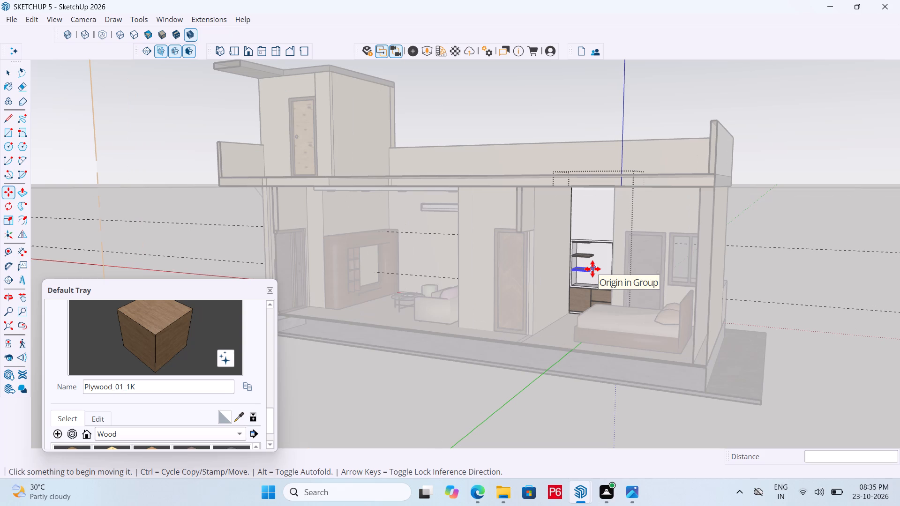
middle_drag(585, 279, 589, 262)
scroll(585, 279, down, 1)
scroll(589, 261, up, 10)
middle_drag(597, 201, 579, 171)
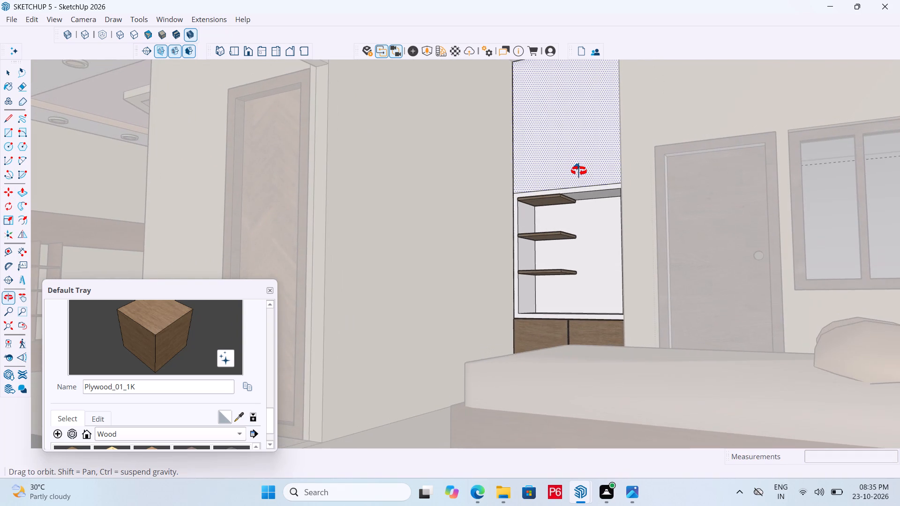
middle_drag(579, 171, 579, 171)
key(ctrl+s)
key(ctrl+s)
key(ctrl+s)
key(ctrl+s)
key(ctrl+s)
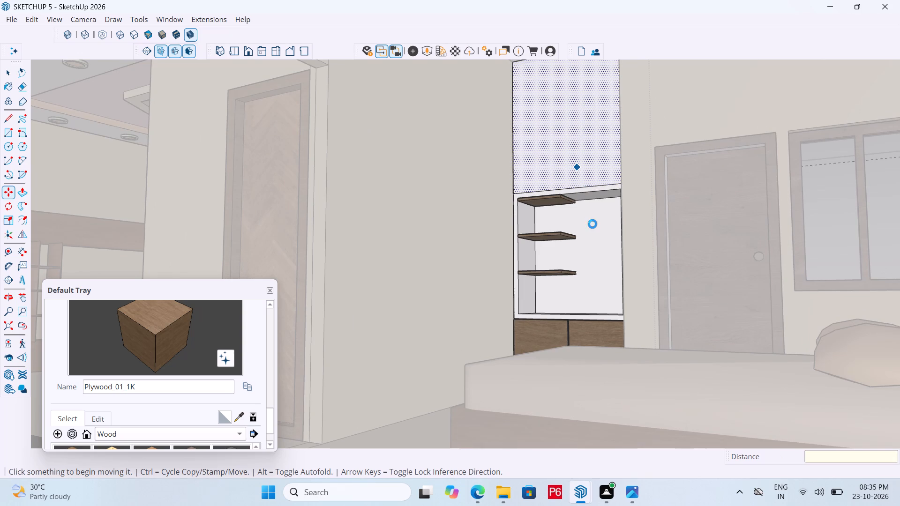
Push the niche's top face up about 1 7/8" to the dividing edge on the cabinet front.
key(space)
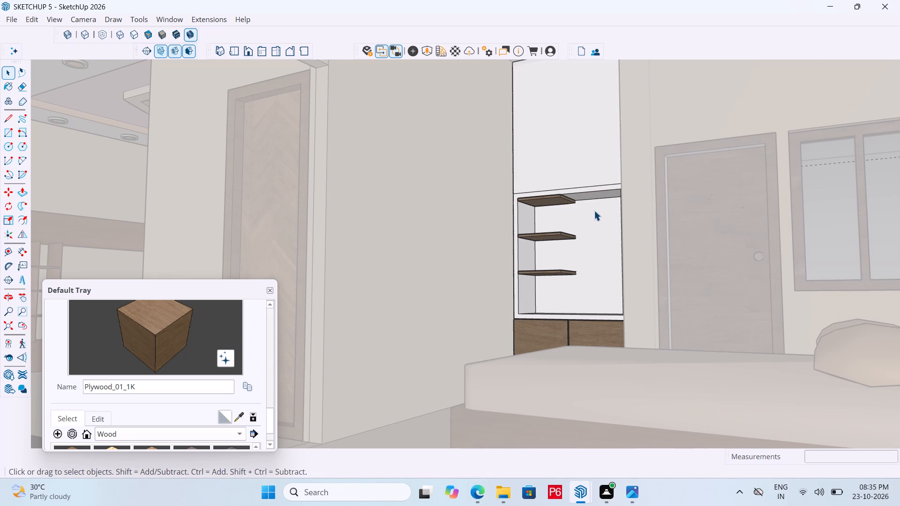
middle_drag(565, 221, 571, 244)
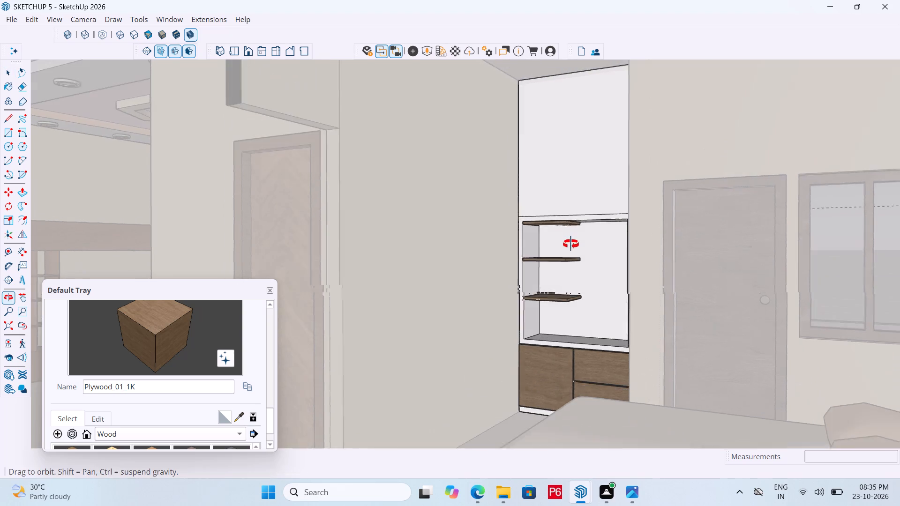
middle_drag(571, 244, 576, 244)
scroll(608, 218, up, 1)
middle_drag(608, 210, 605, 173)
scroll(602, 174, up, 7)
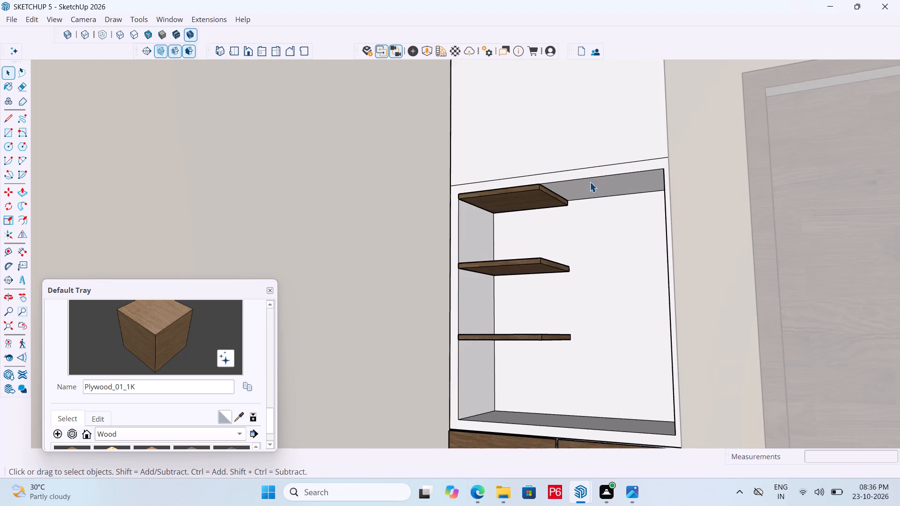
click(590, 182)
key(p)
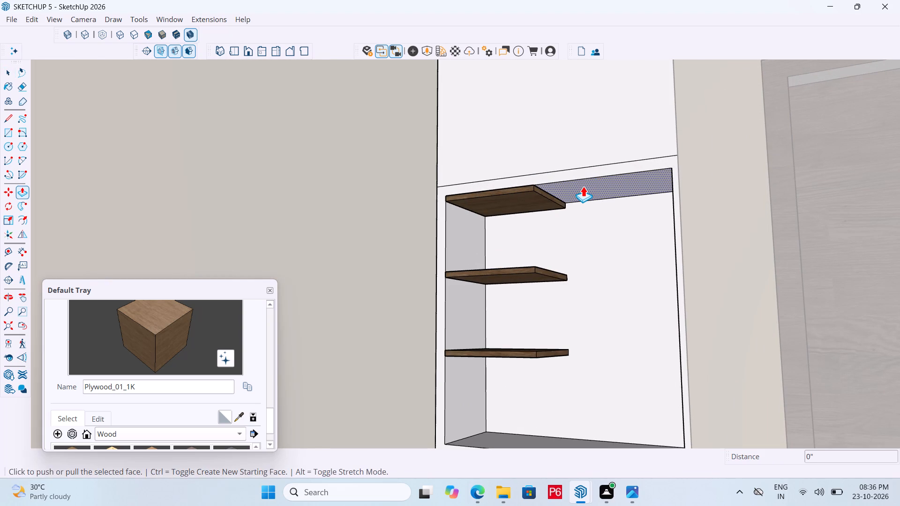
click(583, 186)
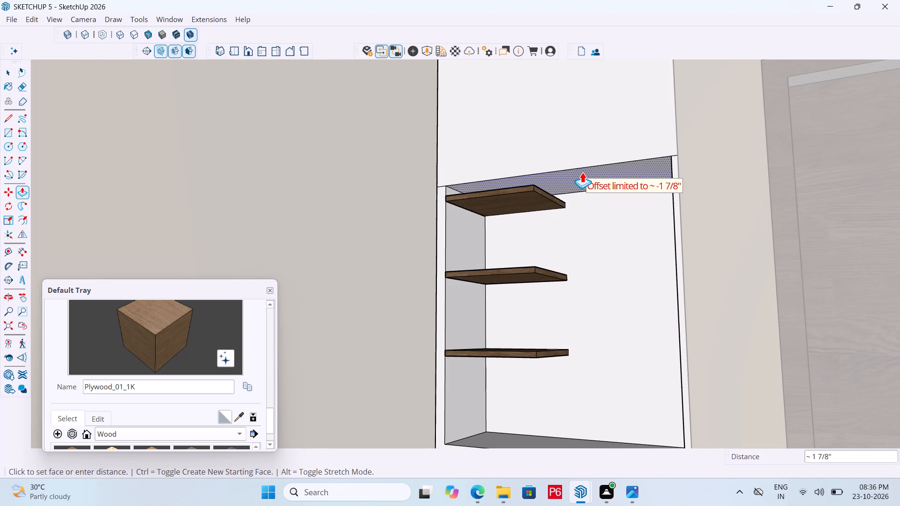
click(582, 172)
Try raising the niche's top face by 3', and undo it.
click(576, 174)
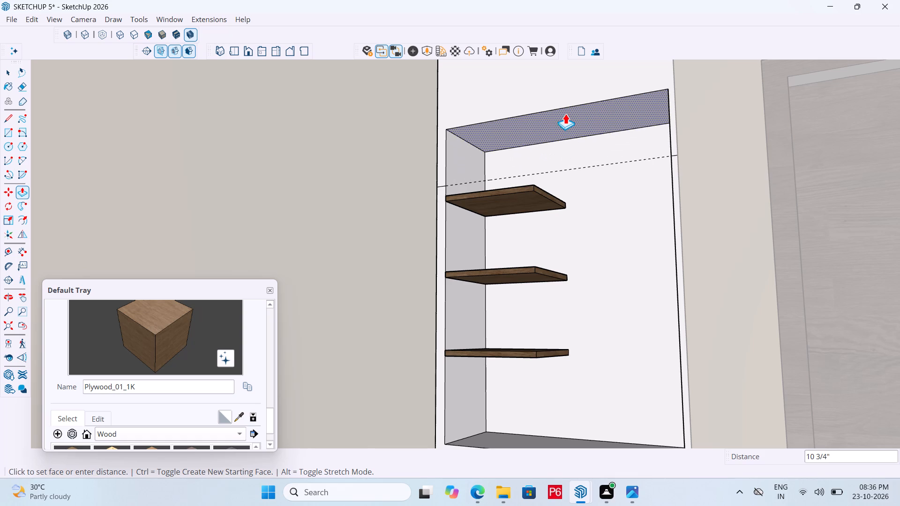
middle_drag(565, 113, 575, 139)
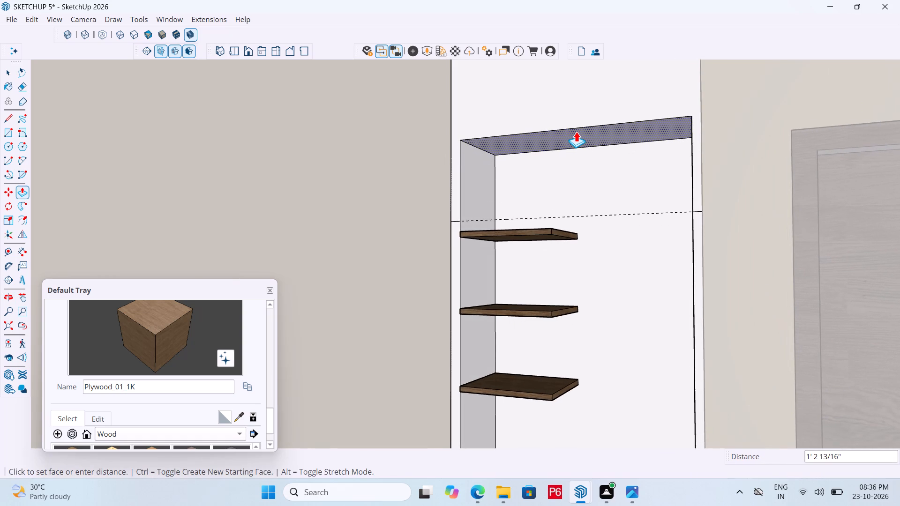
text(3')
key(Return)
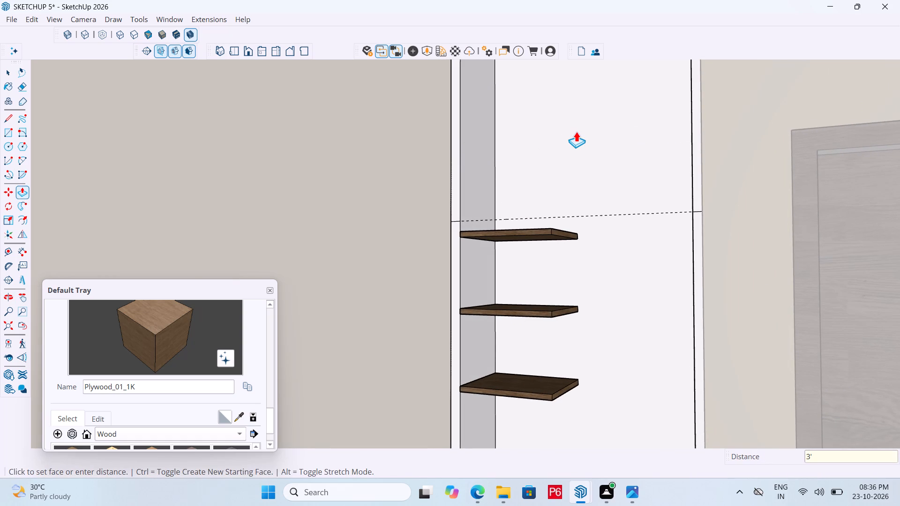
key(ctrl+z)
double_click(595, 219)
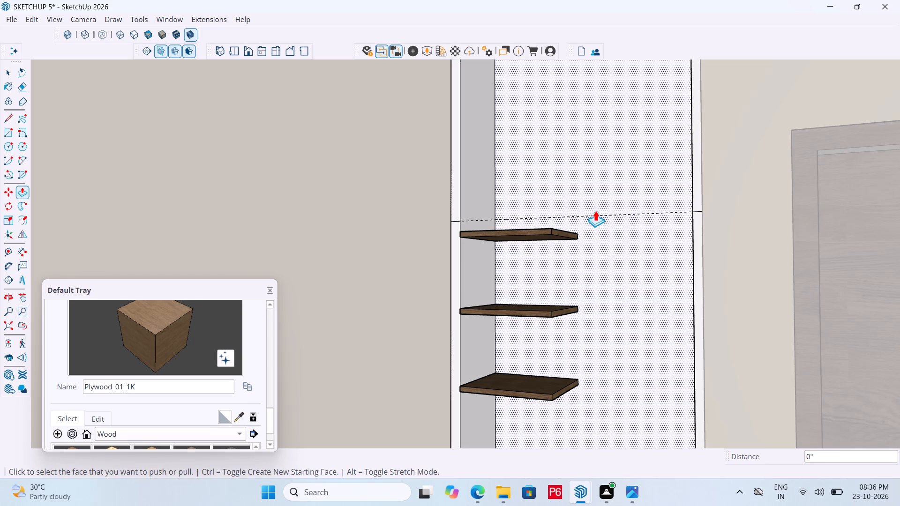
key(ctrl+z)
Raise the niche's top face by 1' to make the niche taller.
middle_drag(592, 223, 572, 183)
click(598, 154)
text(1')
key(Return)
Erase the old dividing line across the niche and its leftover stubs on both sides of the cabinet front.
middle_drag(571, 139, 558, 181)
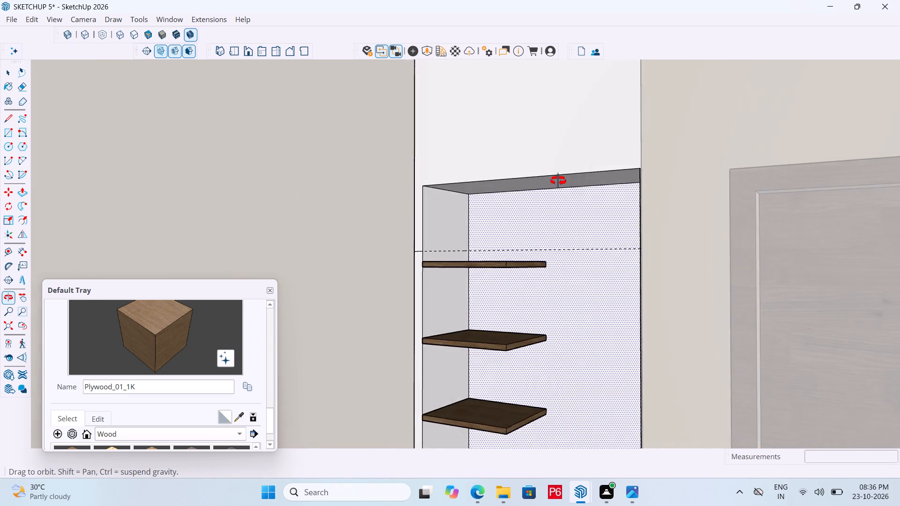
middle_drag(558, 181, 592, 200)
key(e)
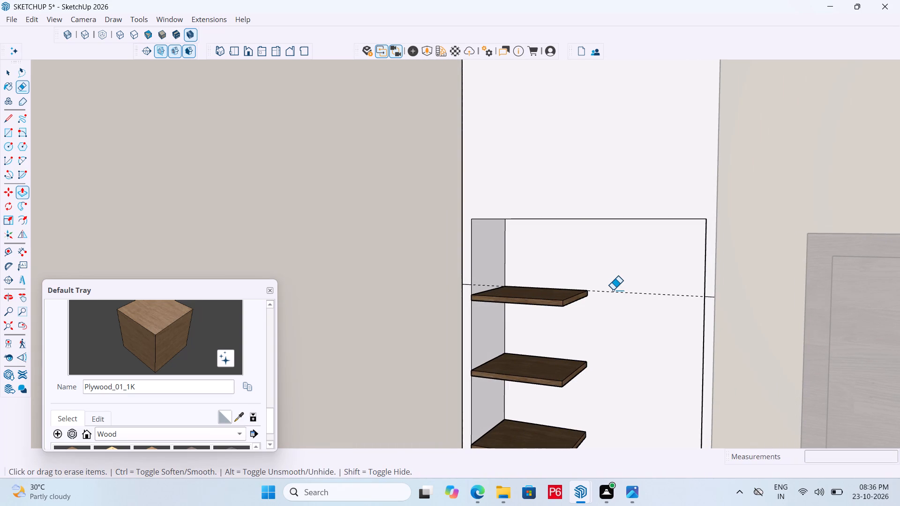
drag(615, 297, 621, 289)
scroll(466, 281, up, 5)
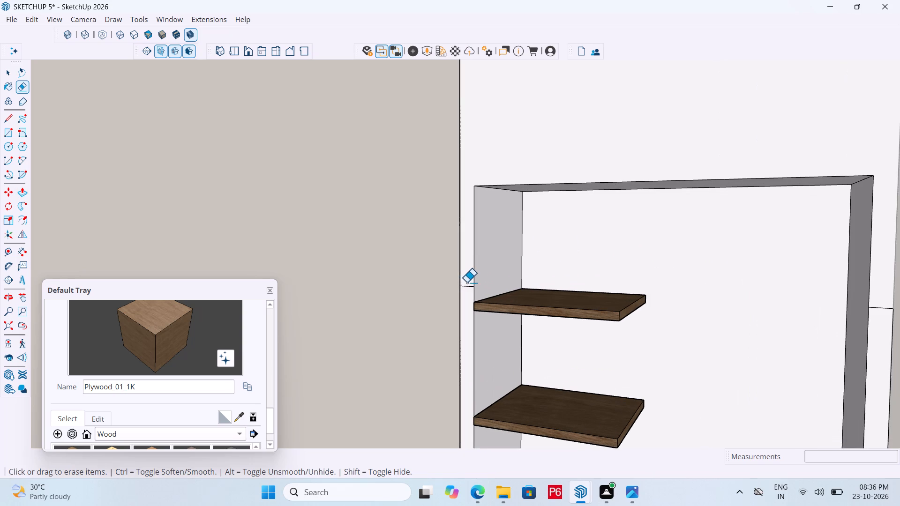
drag(466, 283, 466, 289)
scroll(434, 232, down, 5)
scroll(707, 276, up, 4)
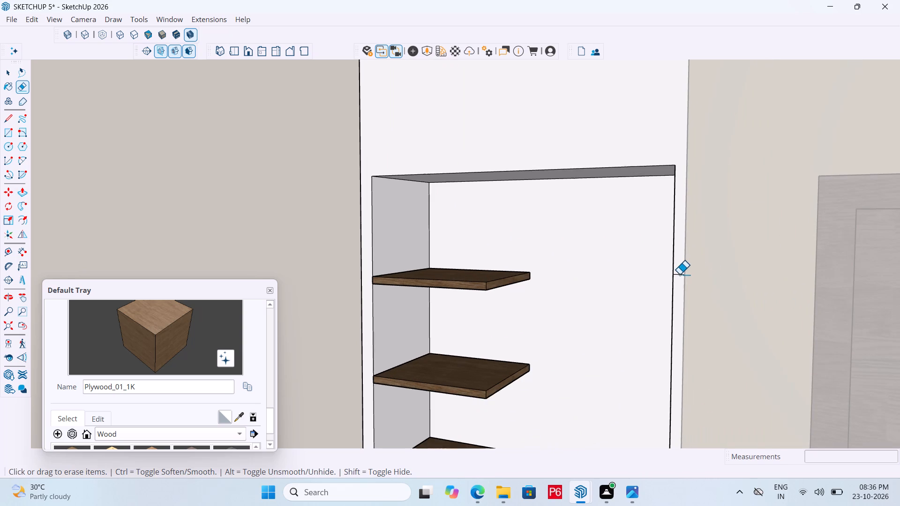
click(679, 275)
scroll(675, 247, down, 4)
Save the model with the taller niche.
key(ctrl+s)
key(ctrl+s)
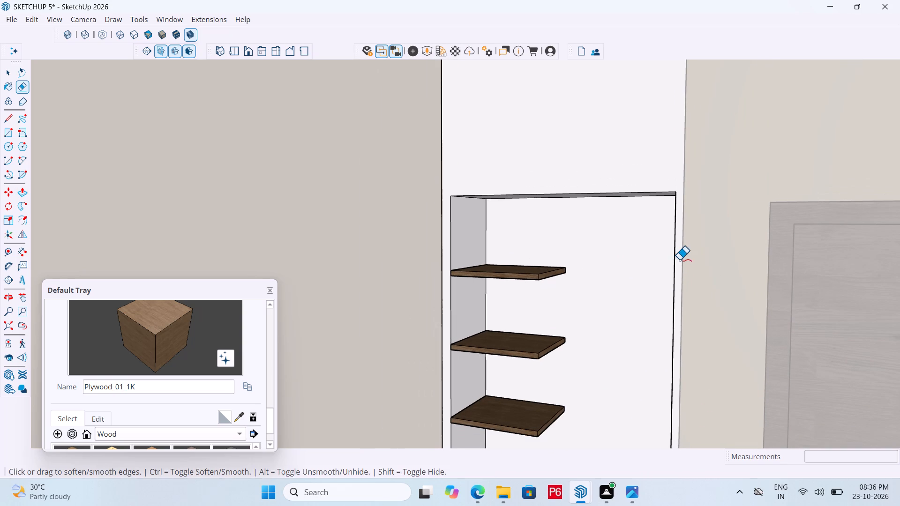
key(ctrl+s)
key(ctrl+s)
key(ctrl+s)
key(ctrl+s)
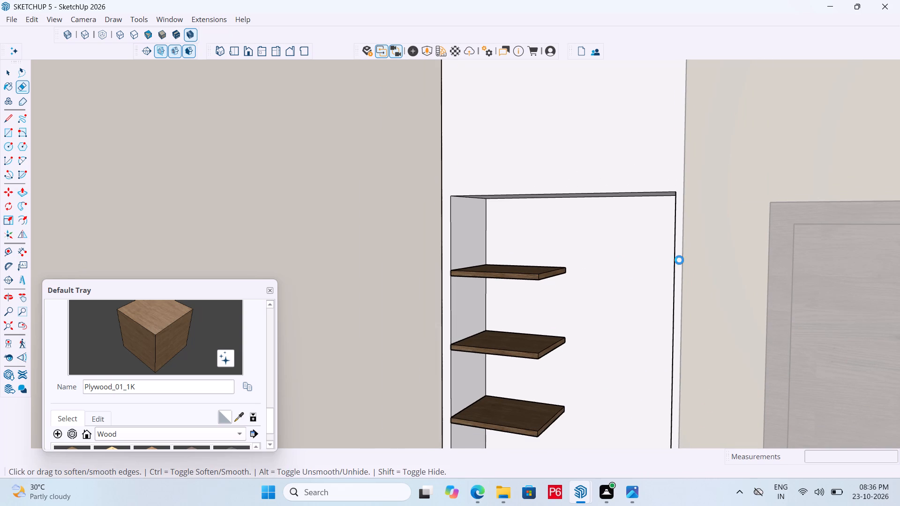
Erase the long dashed guide line running across the whole house.
scroll(708, 224, down, 3)
middle_drag(708, 222, 705, 199)
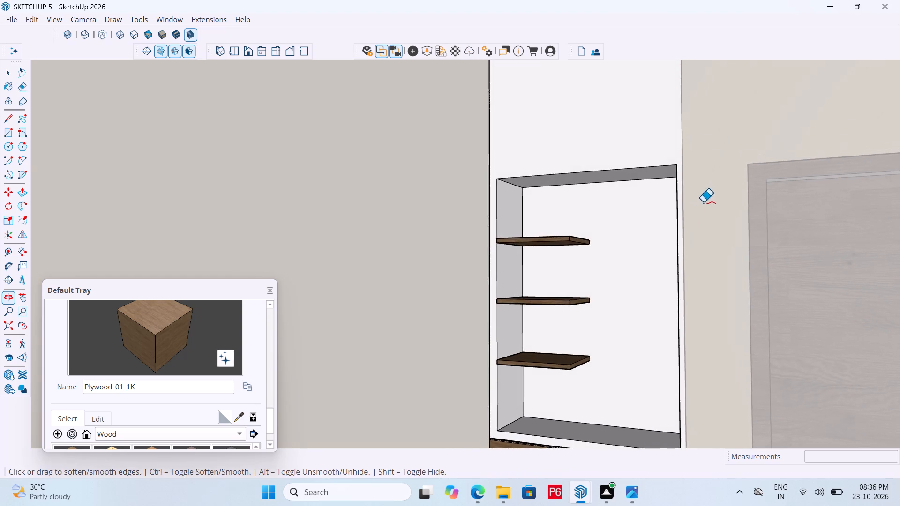
scroll(668, 183, down, 5)
middle_drag(627, 218, 625, 254)
scroll(573, 166, down, 5)
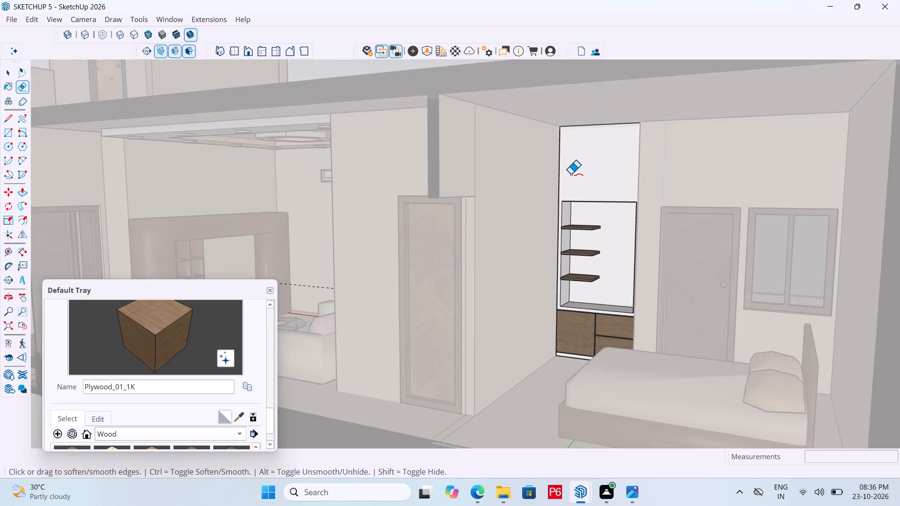
scroll(579, 182, down, 7)
scroll(579, 224, down, 4)
scroll(589, 244, up, 2)
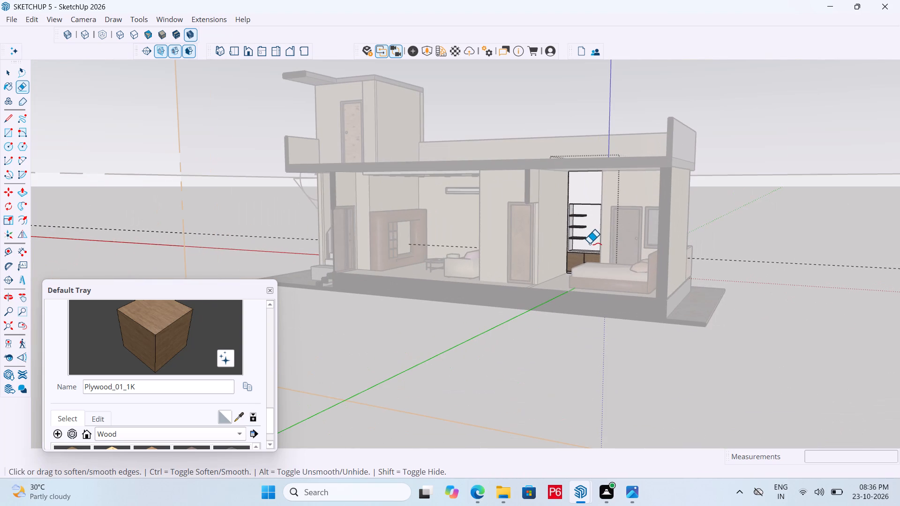
key(e)
drag(745, 271, 752, 258)
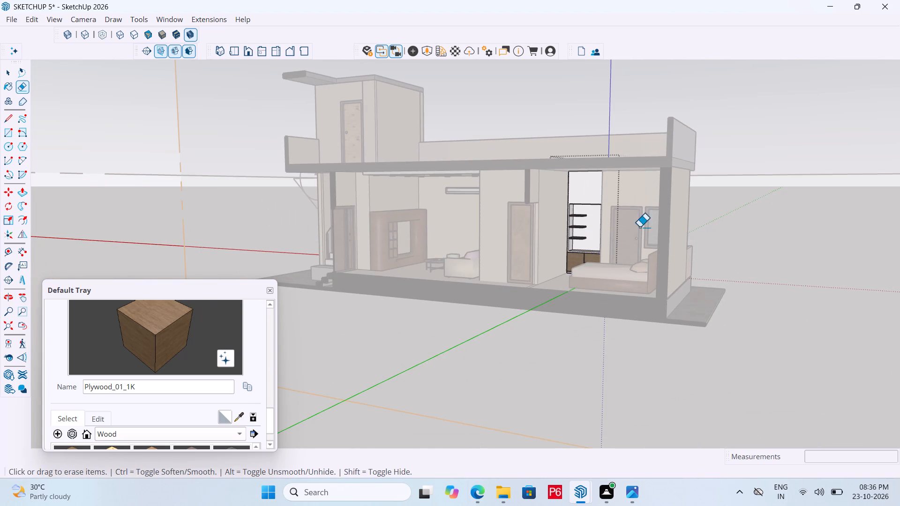
Paint the white face in the gaps around the lower cabinet's door and drawers with M09_Shadow_Night from Solid Colors.
scroll(590, 216, up, 11)
middle_drag(577, 250, 574, 230)
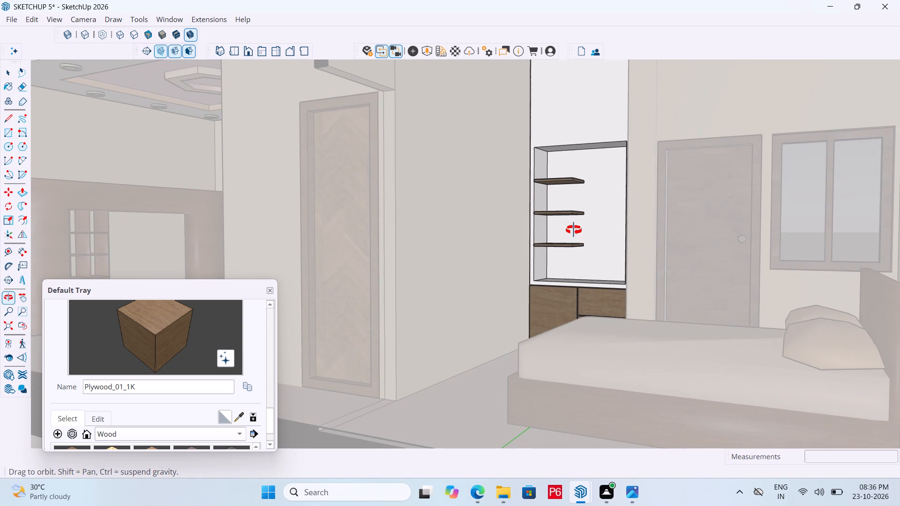
middle_drag(574, 230, 568, 245)
scroll(564, 269, up, 6)
middle_drag(564, 277, 567, 288)
middle_drag(567, 288, 569, 301)
scroll(576, 191, down, 5)
scroll(599, 342, up, 7)
middle_click(599, 342)
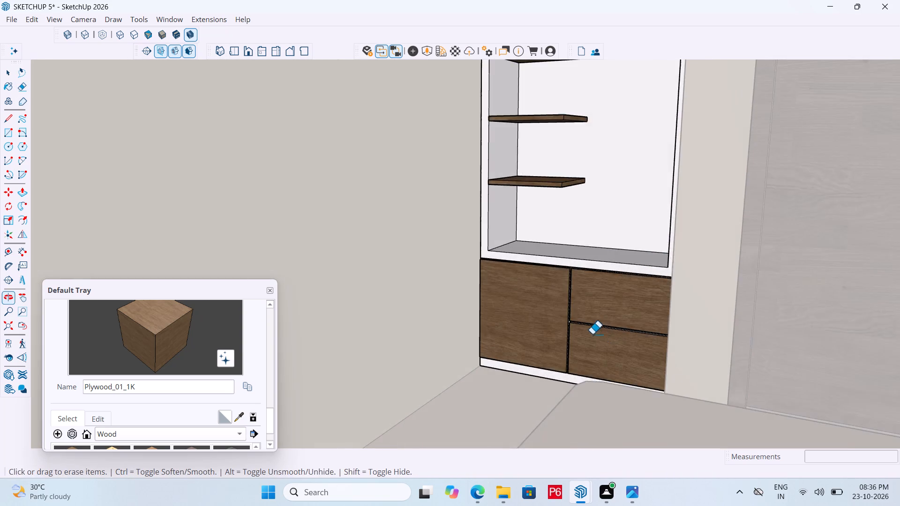
scroll(592, 335, up, 4)
scroll(566, 298, up, 12)
middle_click(547, 296)
middle_drag(556, 306, 627, 321)
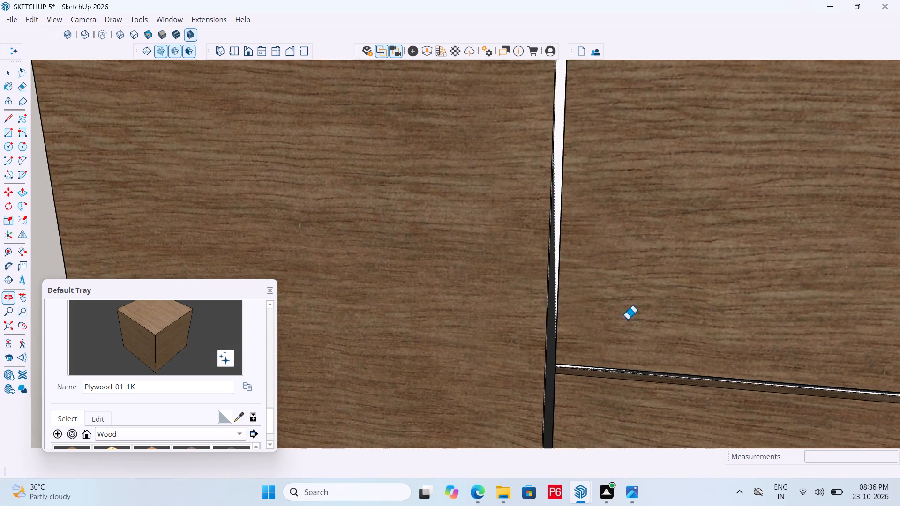
scroll(616, 305, down, 6)
scroll(584, 237, up, 6)
key(space)
click(592, 178)
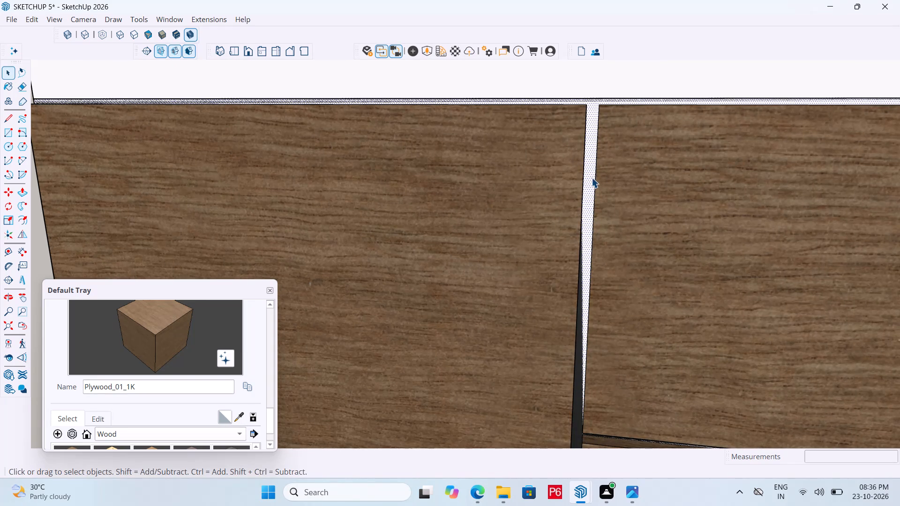
click(139, 437)
click(150, 403)
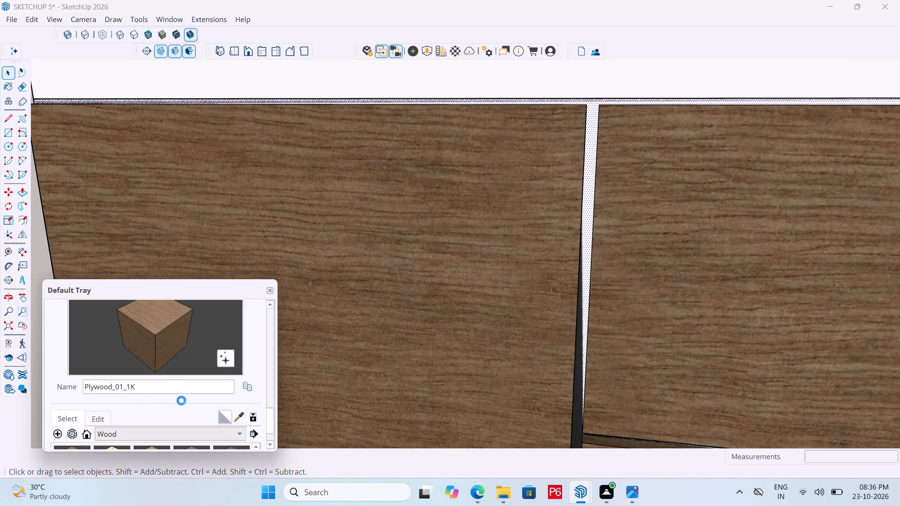
scroll(184, 402, down, 6)
scroll(229, 419, down, 6)
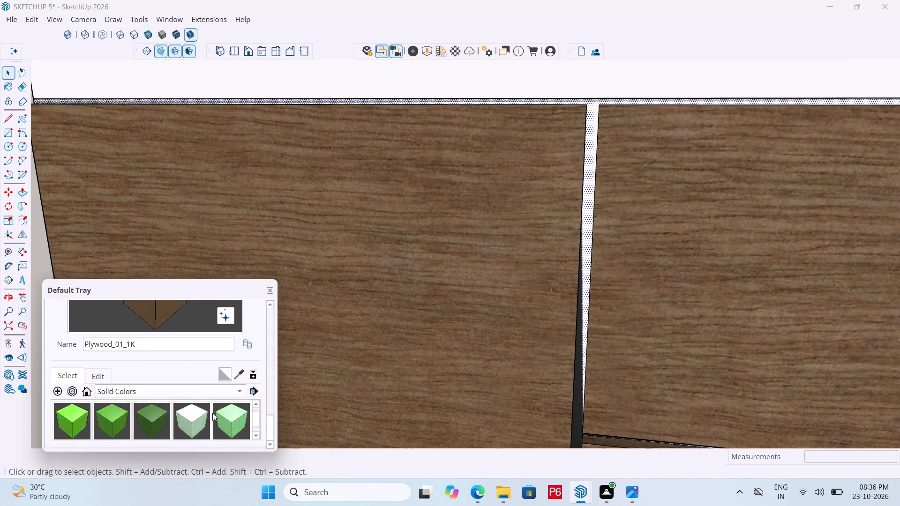
scroll(212, 413, down, 15)
click(80, 423)
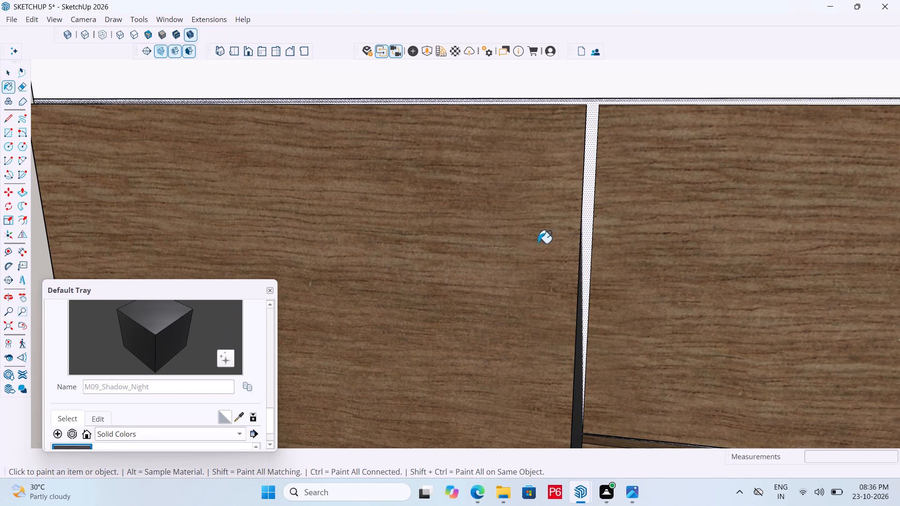
click(588, 201)
Save the model with the dark shadow gaps on the lower cabinet.
scroll(530, 231, down, 5)
scroll(493, 244, down, 12)
key(ctrl+s)
key(ctrl+s)
key(ctrl+s)
key(ctrl+s)
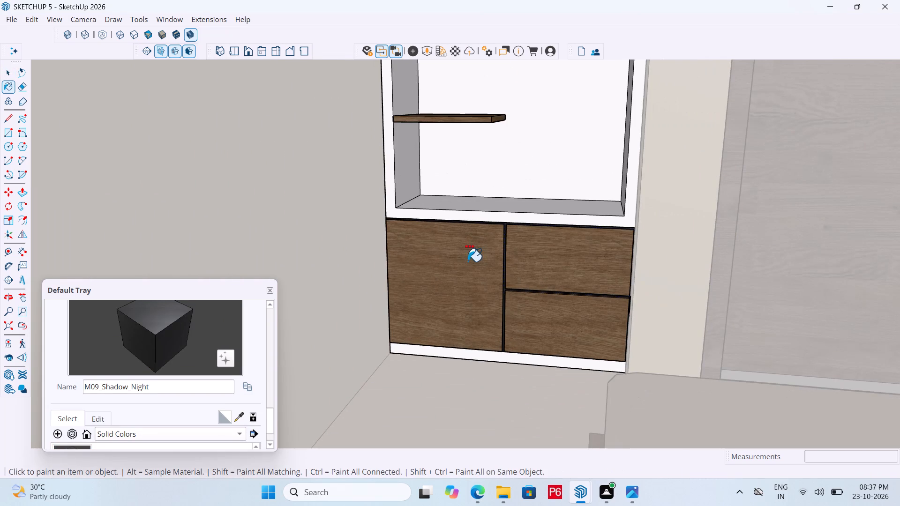
key(ctrl+s)
key(space)
Draw a line about 1 7/8" long from the niche's top-left corner across the frame to the cabinet's outer left edge.
scroll(494, 231, down, 3)
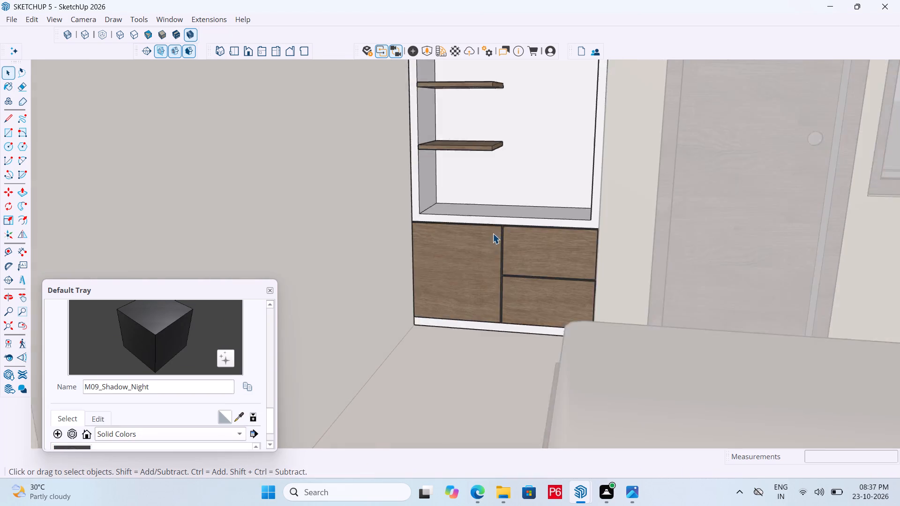
scroll(493, 233, down, 6)
middle_drag(530, 197, 464, 213)
scroll(494, 253, down, 4)
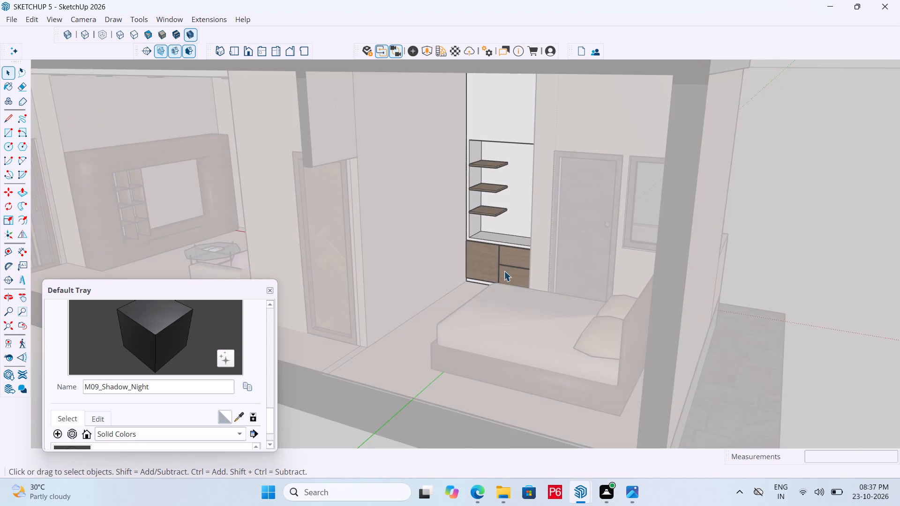
middle_drag(501, 126, 498, 119)
scroll(499, 119, up, 4)
scroll(486, 168, down, 4)
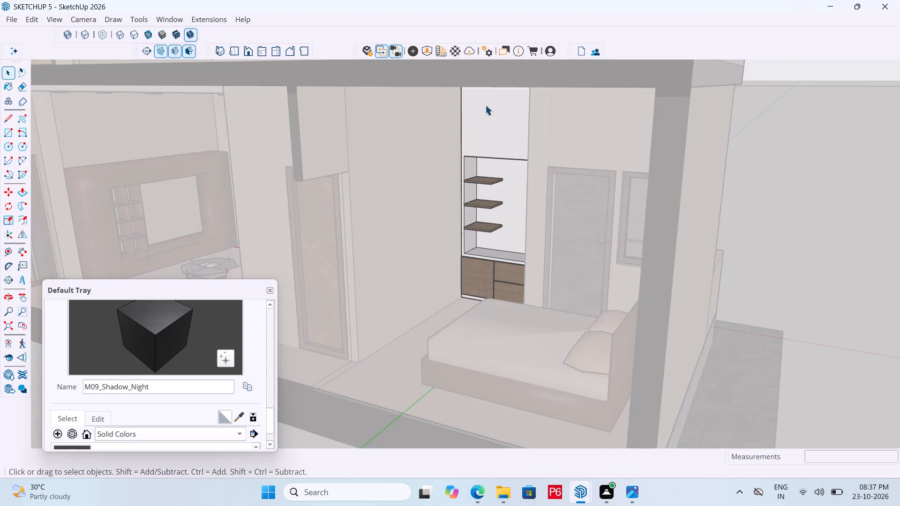
scroll(491, 92, up, 9)
middle_drag(499, 85, 509, 65)
scroll(499, 85, down, 1)
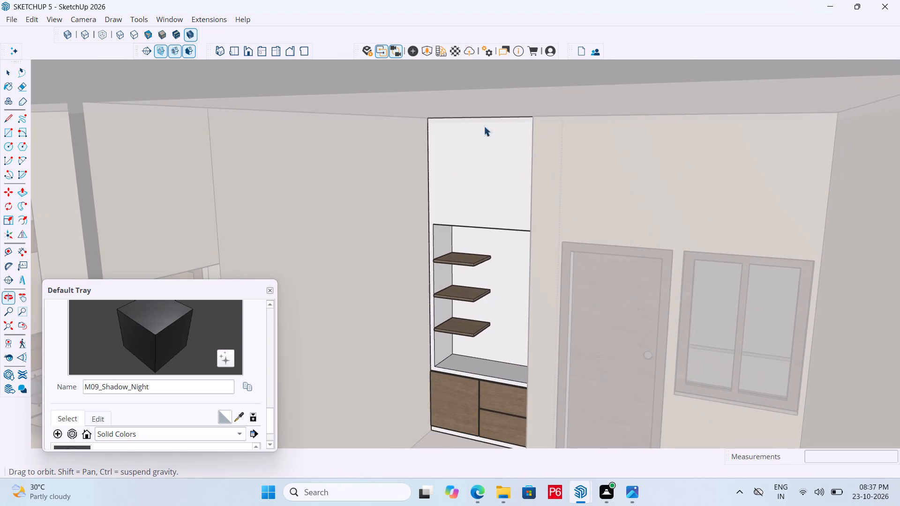
click(467, 156)
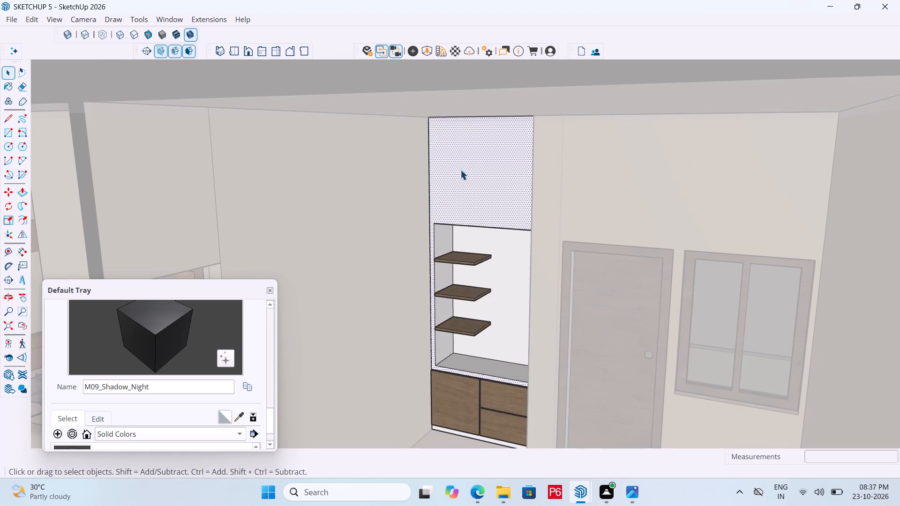
scroll(439, 226, up, 9)
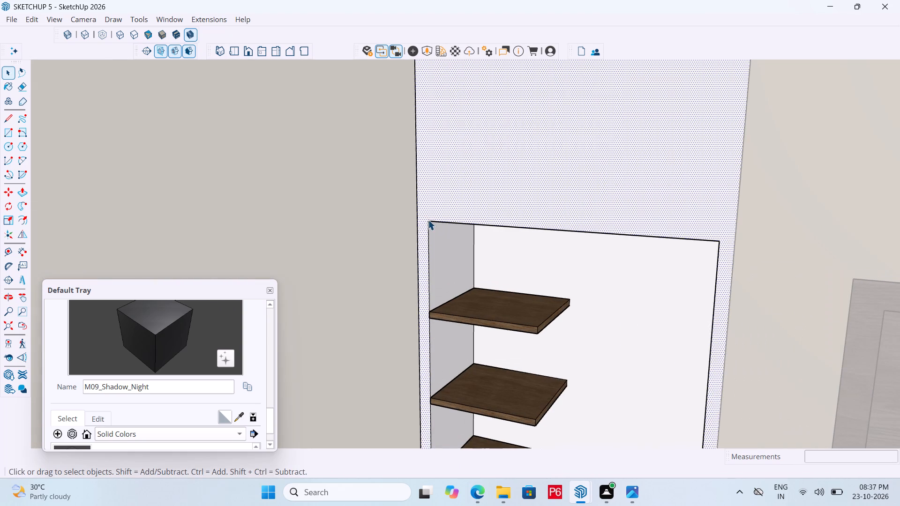
key(l)
click(428, 220)
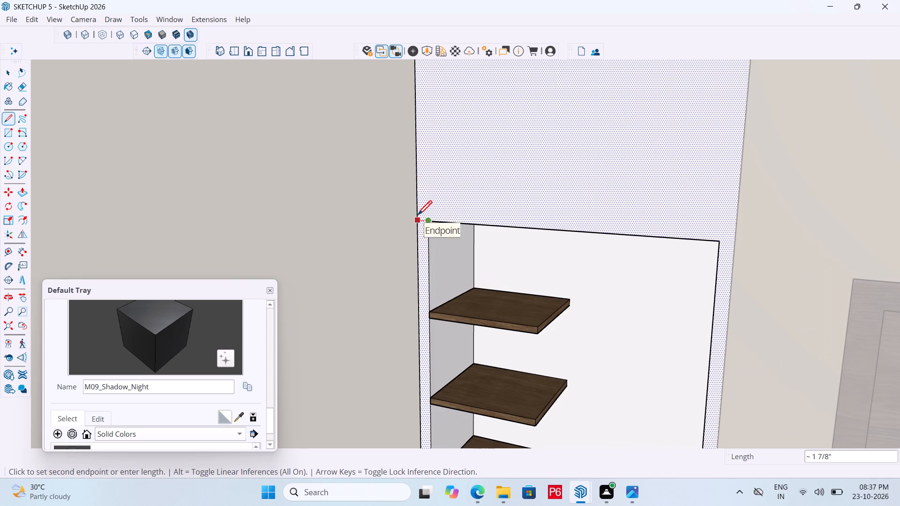
click(418, 217)
Draw a rectangle about 4' 11 13/16" by 1 7/8" over the frame strip right of the niche, from the niche's top corner to the lower cabinet's top.
click(716, 243)
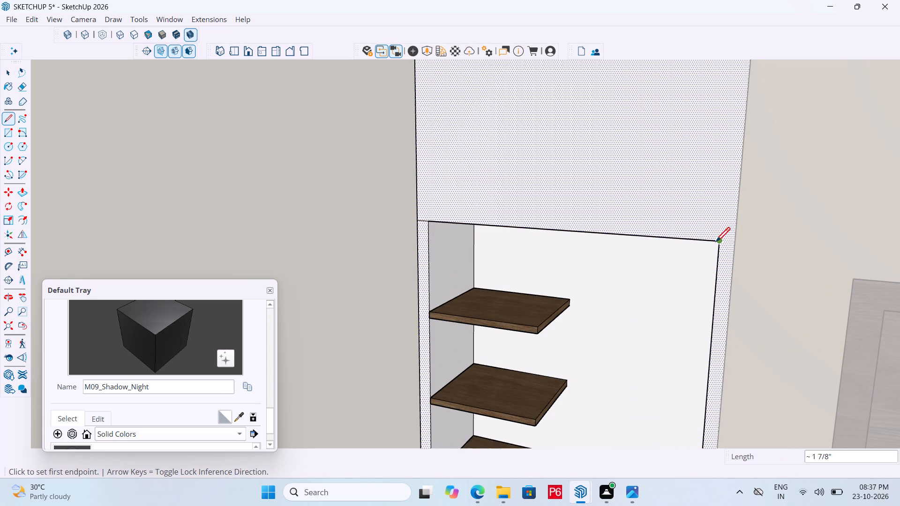
scroll(727, 245, up, 5)
middle_drag(734, 245, 739, 244)
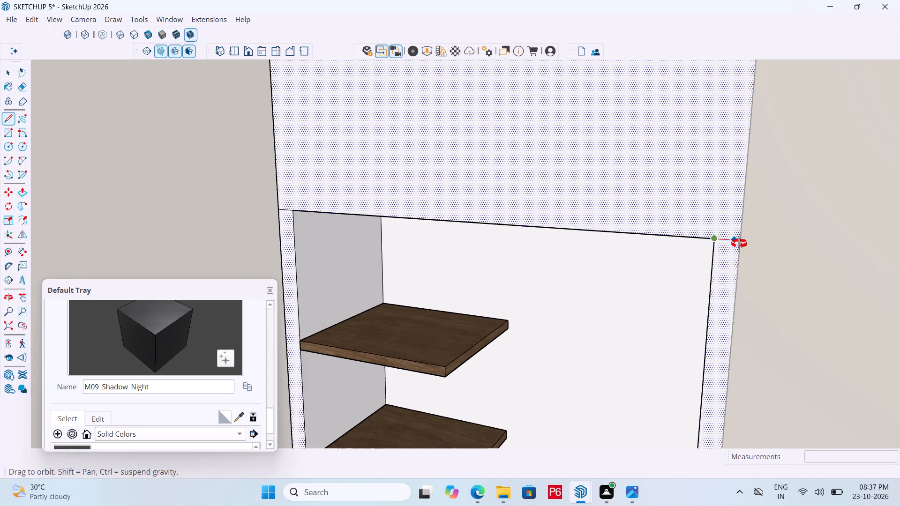
middle_drag(739, 244, 794, 239)
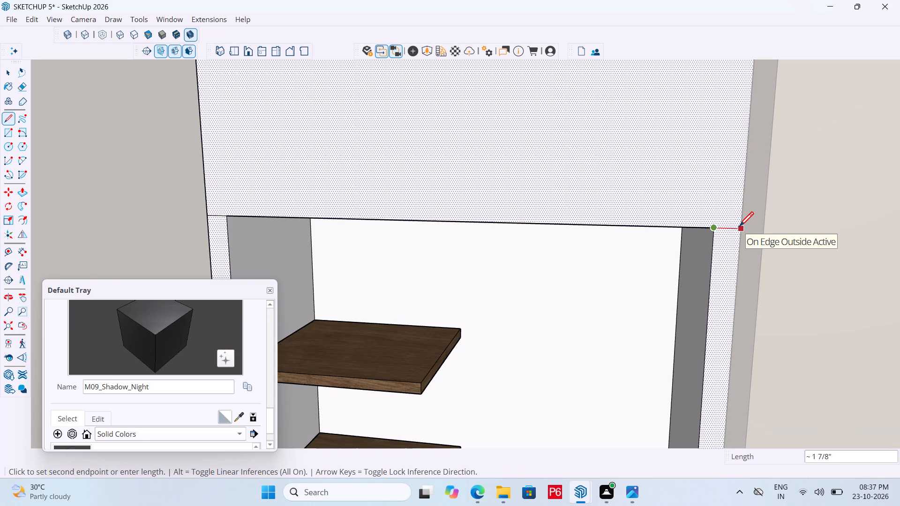
key(r)
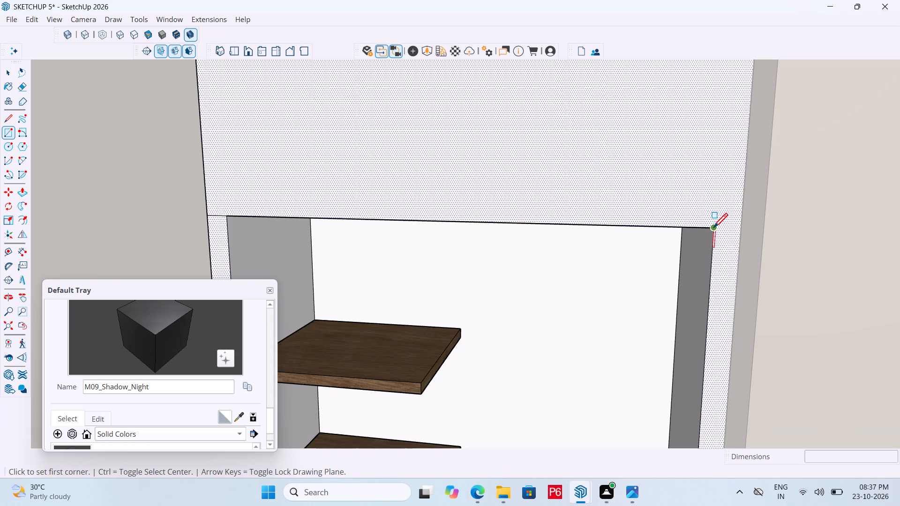
click(713, 229)
scroll(703, 199, down, 7)
scroll(671, 149, down, 7)
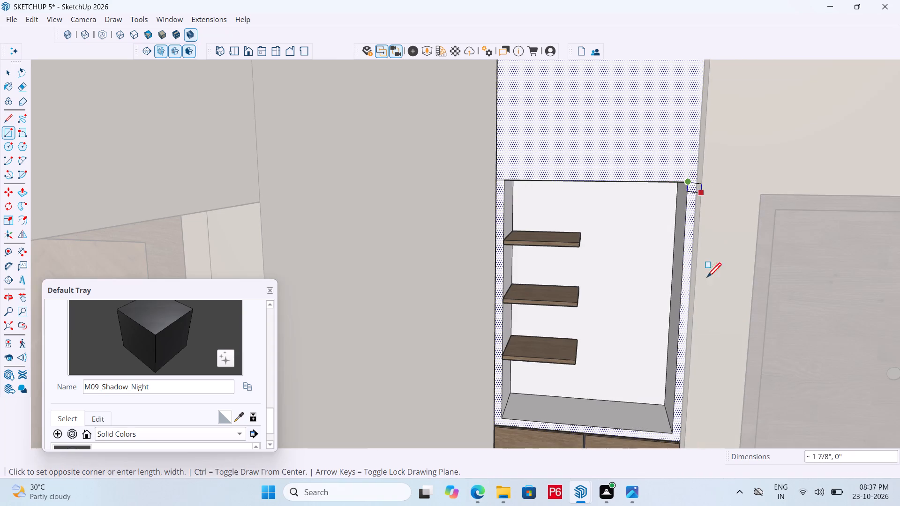
scroll(679, 445, up, 11)
middle_click(679, 446)
scroll(675, 437, up, 1)
middle_drag(675, 437, 736, 446)
scroll(675, 437, down, 1)
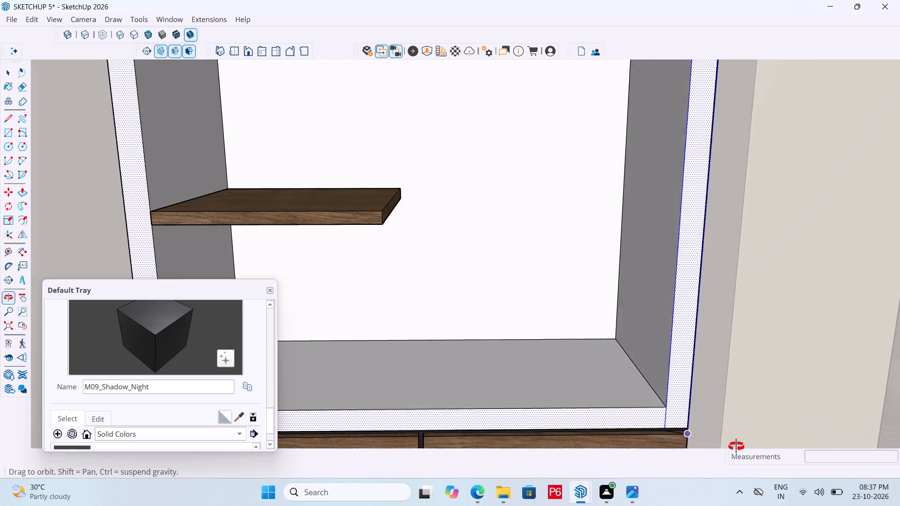
middle_drag(736, 446, 761, 446)
scroll(692, 424, up, 17)
middle_click(678, 419)
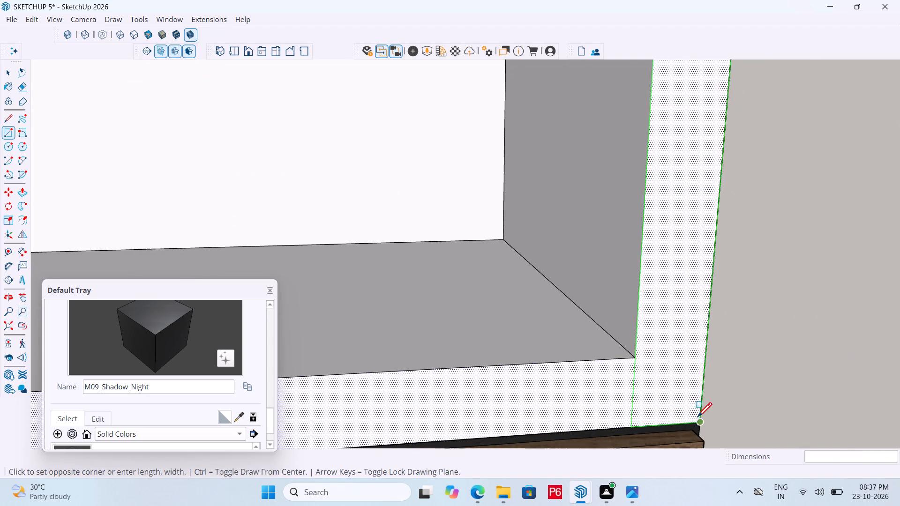
scroll(690, 411, up, 2)
click(701, 422)
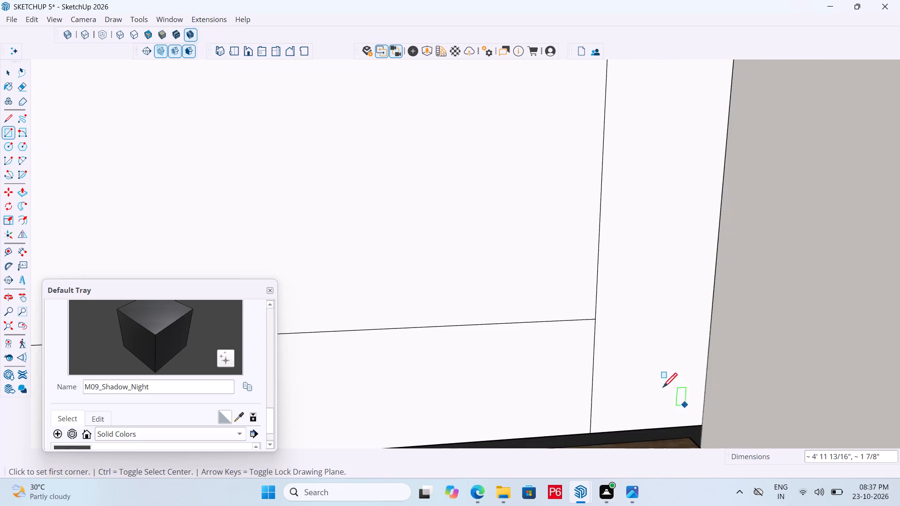
Save the model with the divided frame around the niche.
scroll(636, 362, down, 20)
key(ctrl+s)
ctrl+middle_drag(660, 347, 545, 351)
ctrl+scroll(659, 347, down, 1)
key(ctrl+s)
Delete the white face covering the niche opening in front of the three shelves.
scroll(543, 278, down, 6)
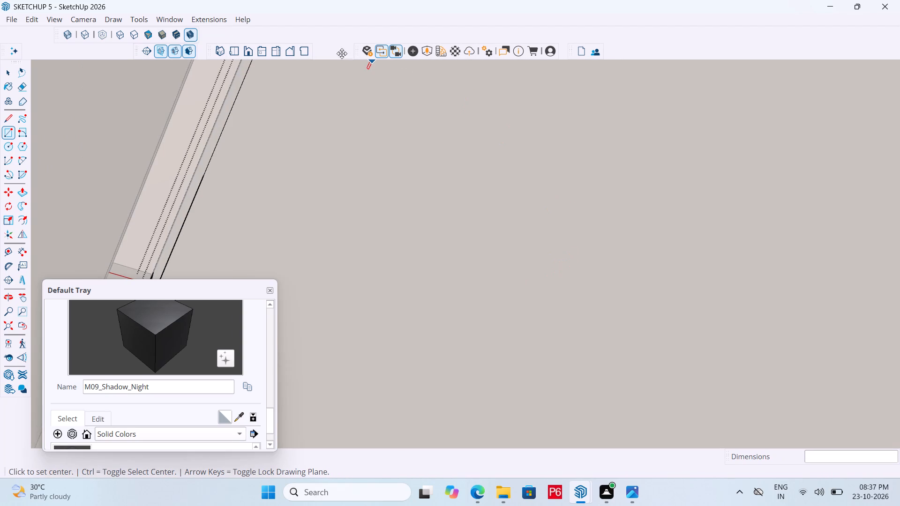
click(245, 51)
scroll(578, 239, down, 9)
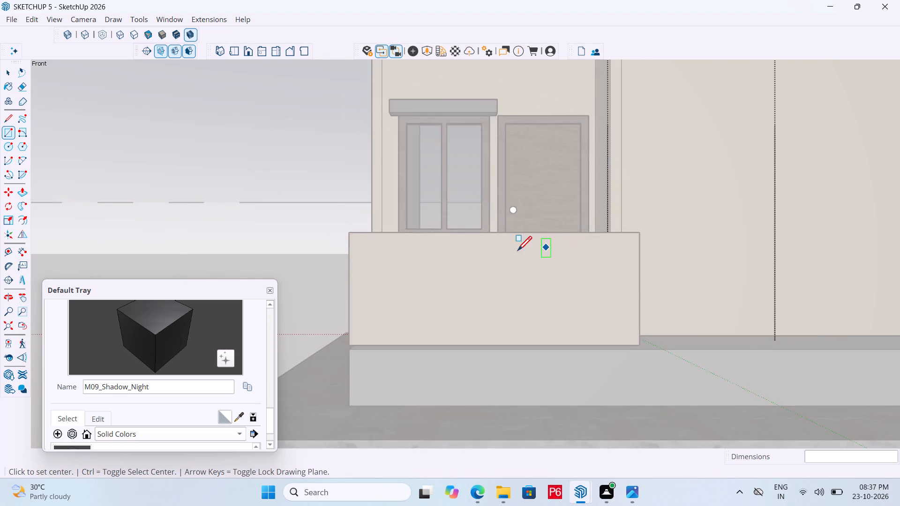
scroll(517, 252, down, 9)
middle_drag(675, 229, 236, 243)
scroll(596, 260, down, 7)
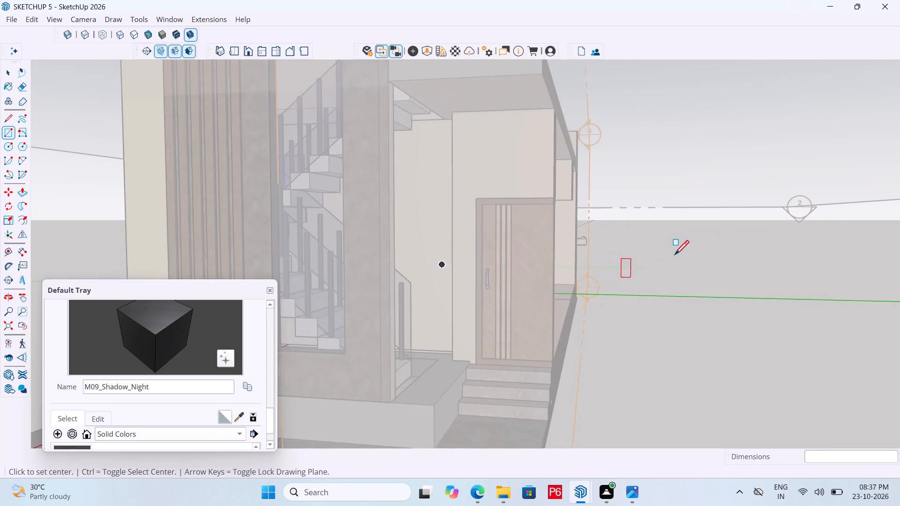
scroll(753, 263, down, 5)
middle_drag(696, 249, 360, 286)
scroll(595, 265, down, 1)
middle_drag(782, 223, 465, 195)
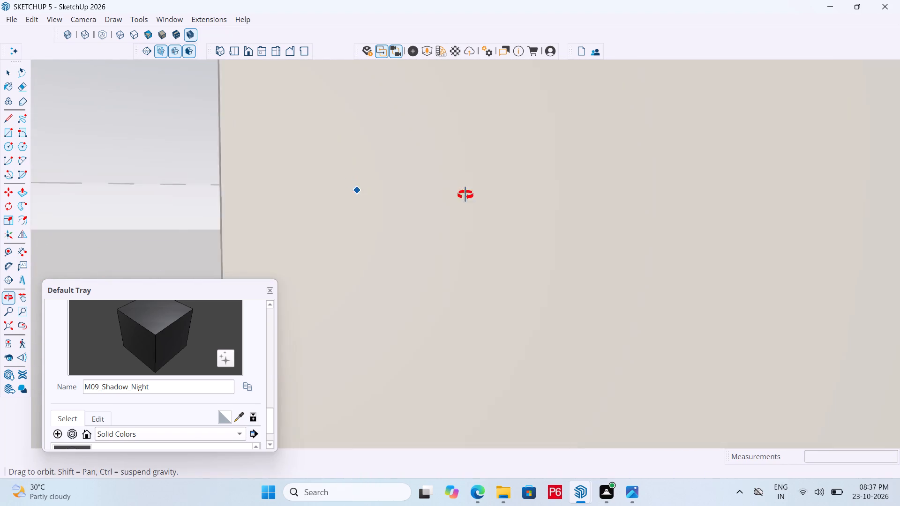
middle_drag(465, 195, 607, 216)
scroll(467, 192, down, 6)
middle_drag(719, 274, 777, 273)
scroll(729, 228, up, 9)
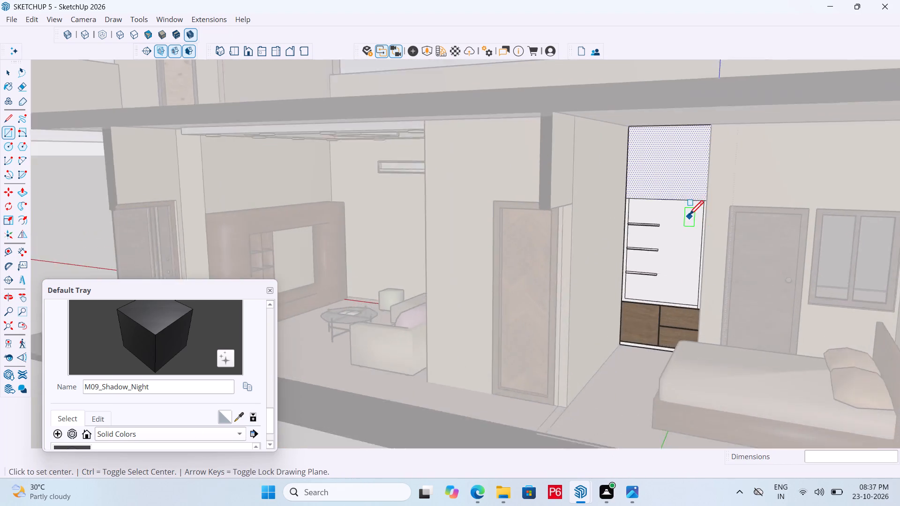
scroll(689, 216, up, 2)
key(space)
key(p)
click(682, 222)
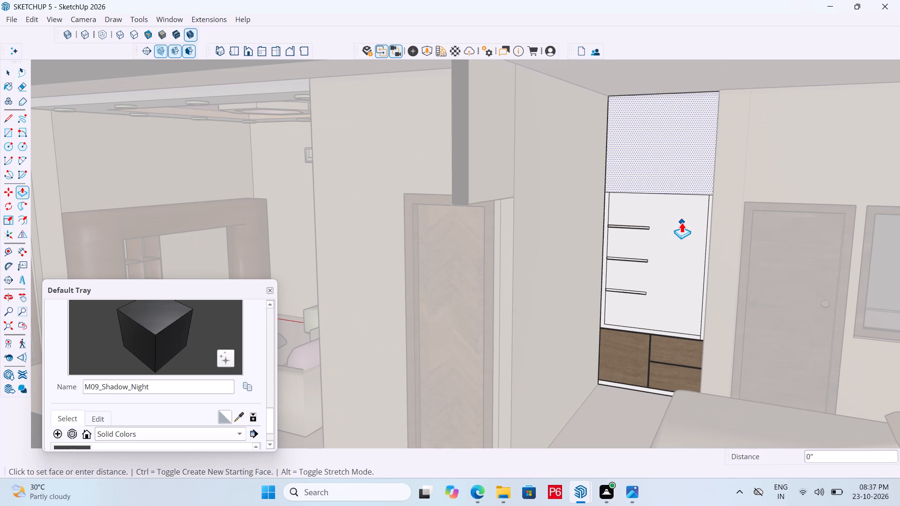
key(space)
click(670, 247)
key(Delete)
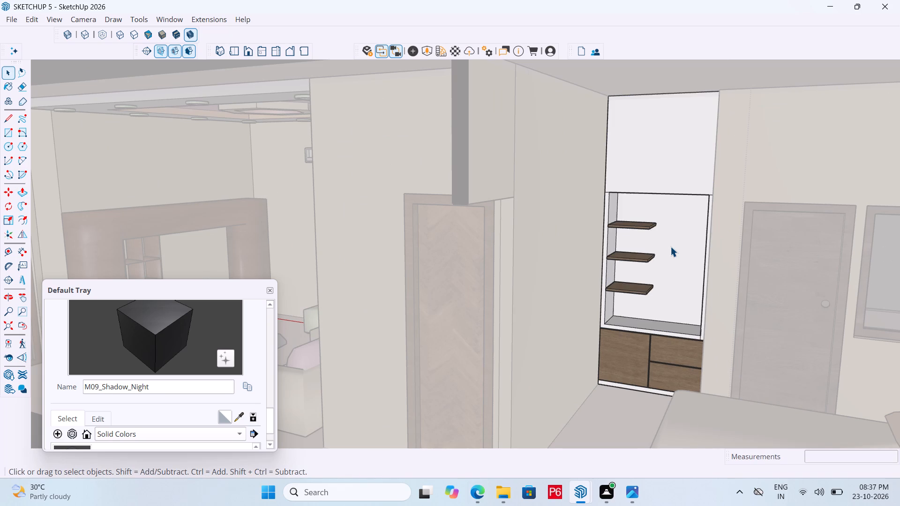
Save the model with the reopened shelved niche.
middle_drag(653, 216, 637, 193)
key(ctrl+s)
key(ctrl+s)
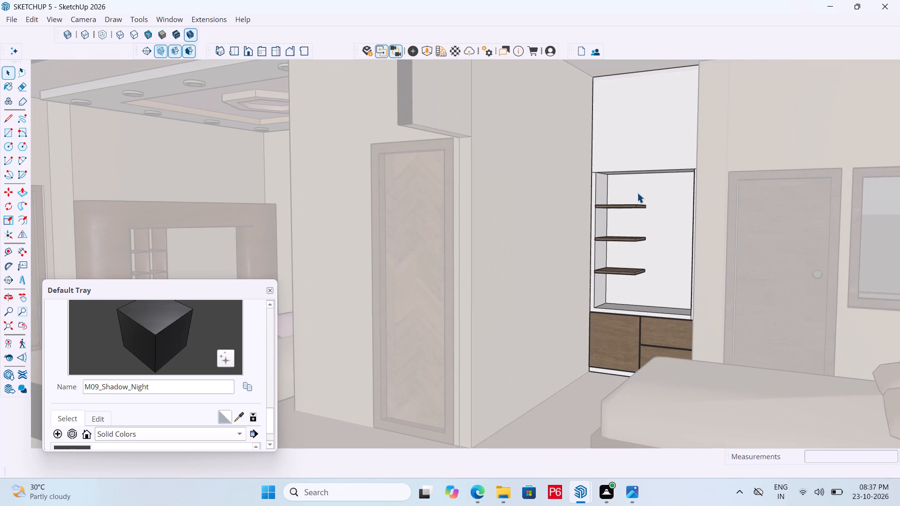
key(ctrl+s)
key(ctrl+s)
key(ctrl+s)
key(ctrl+s)
key(ctrl+s)
Paint the white plinth strip below the lower cabinet's door and drawers with the light grey M04_Stone_Frost1 from Solid Colors.
ctrl+scroll(672, 164, up, 4)
scroll(677, 172, up, 1)
middle_drag(693, 182, 702, 156)
scroll(663, 213, down, 4)
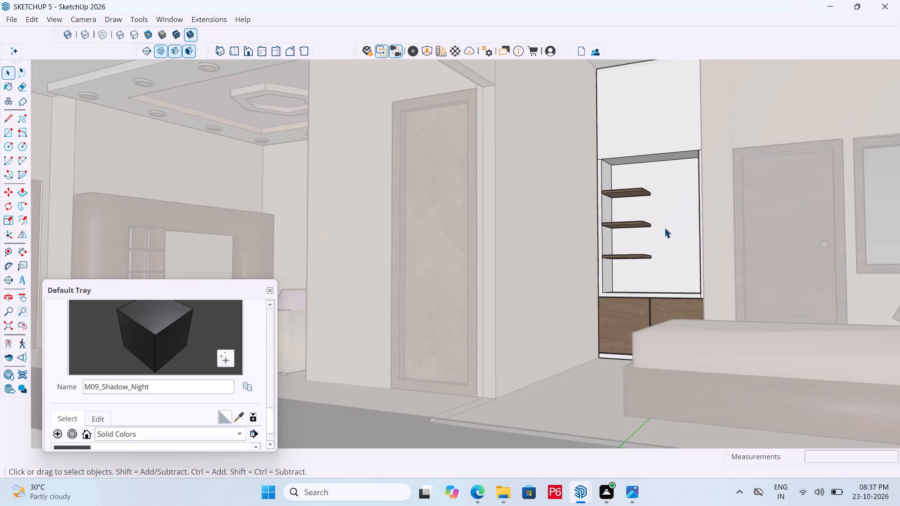
middle_drag(637, 329, 651, 415)
scroll(676, 401, up, 16)
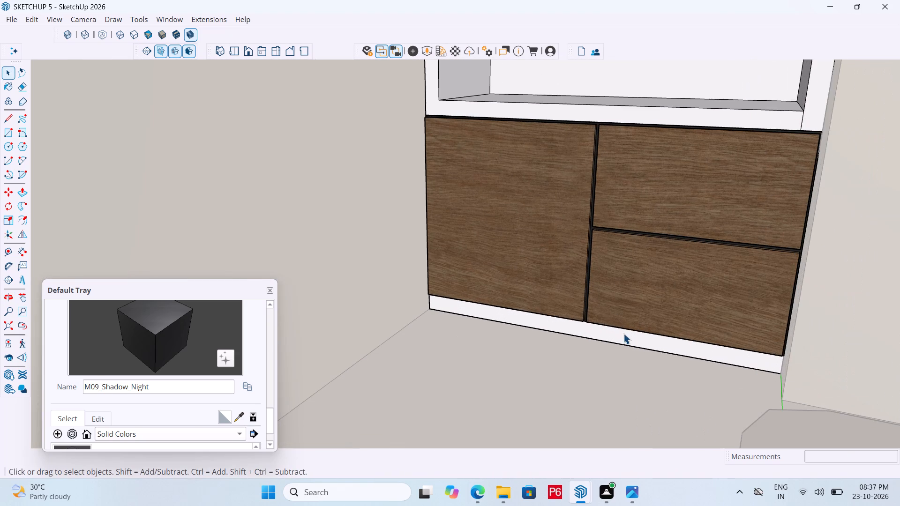
click(624, 336)
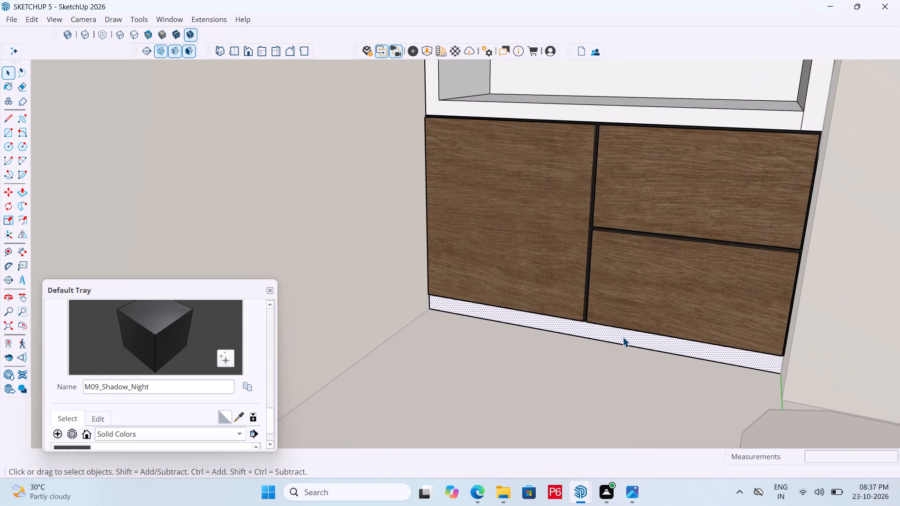
key(b)
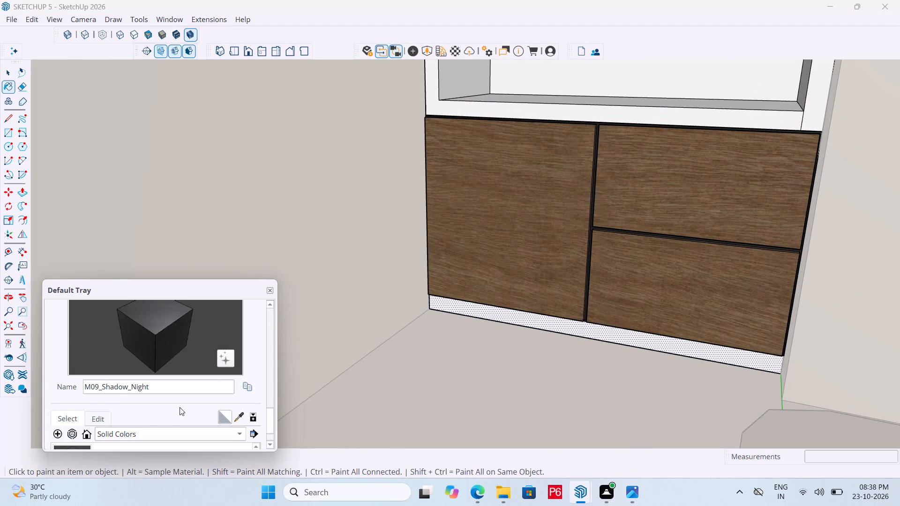
scroll(180, 407, down, 5)
click(191, 393)
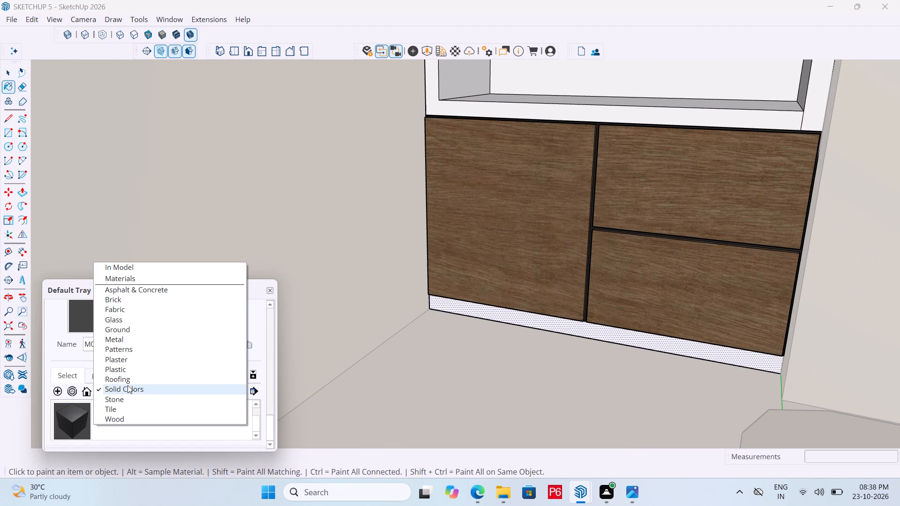
click(128, 388)
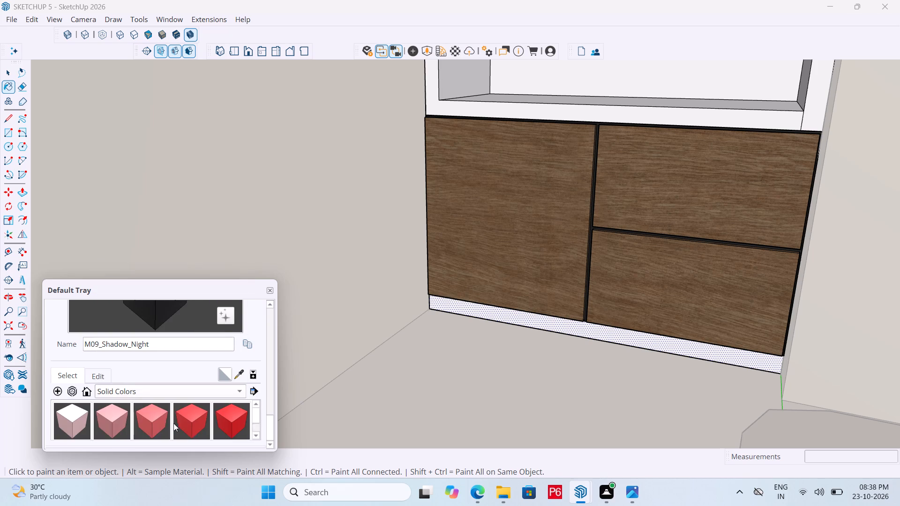
scroll(173, 423, up, 1)
scroll(180, 412, down, 19)
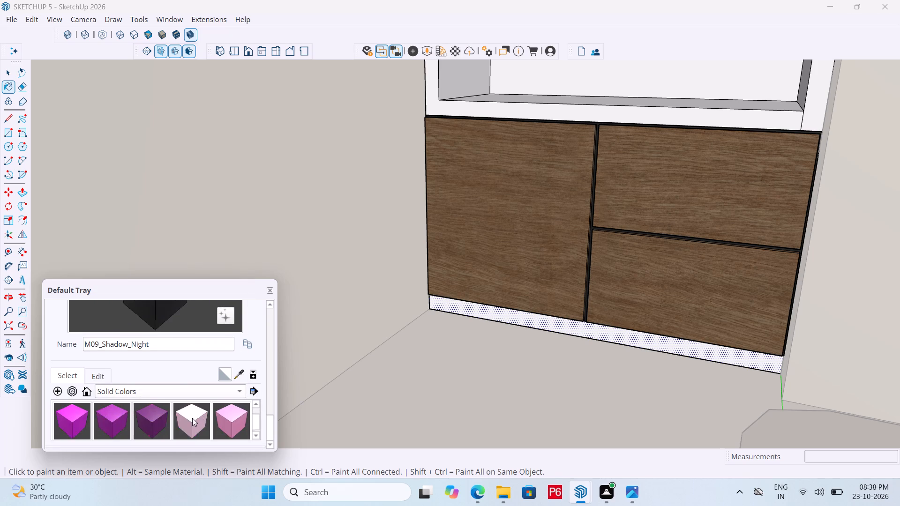
scroll(192, 418, down, 5)
scroll(172, 418, up, 1)
click(69, 420)
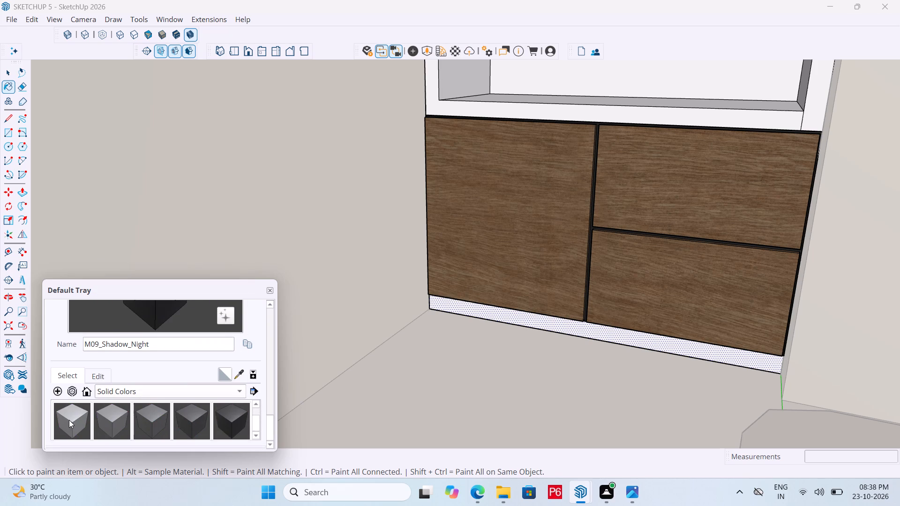
click(549, 326)
Save the model with the grey plinth on the lower cabinet.
scroll(513, 343, down, 5)
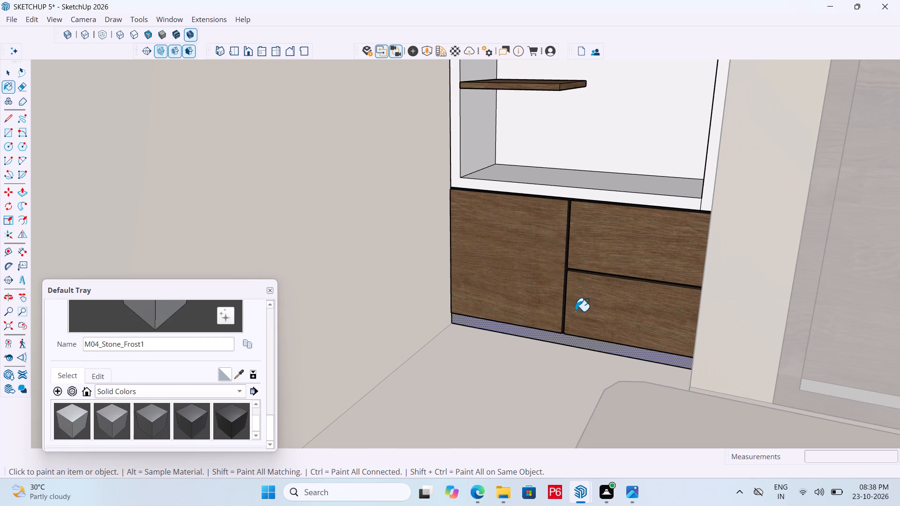
scroll(541, 305, down, 6)
middle_drag(548, 324, 555, 308)
scroll(555, 308, up, 5)
scroll(588, 226, up, 1)
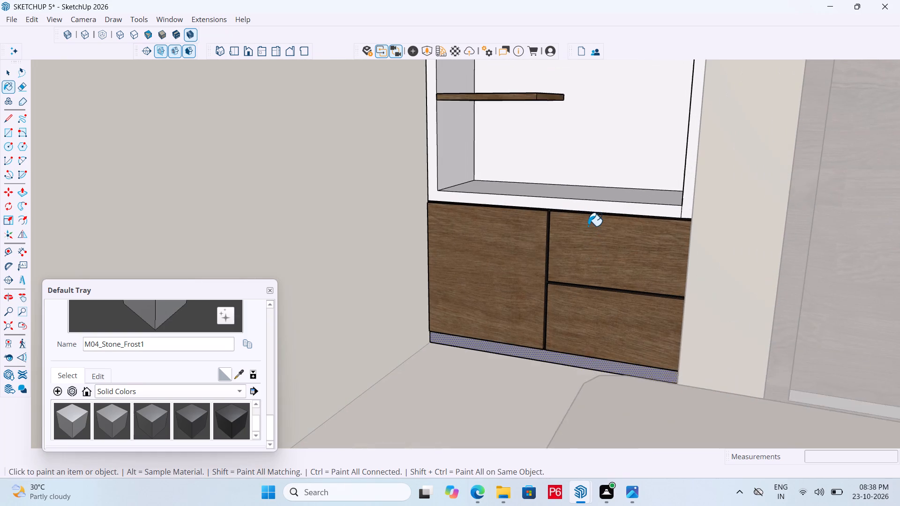
scroll(588, 226, up, 1)
key(ctrl+s)
key(ctrl+s)
key(ctrl+s)
key(ctrl+s)
key(ctrl+s)
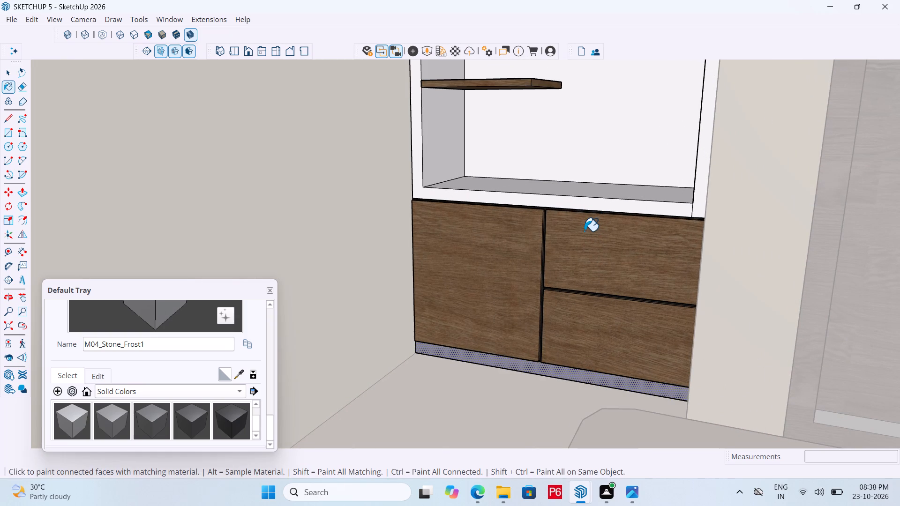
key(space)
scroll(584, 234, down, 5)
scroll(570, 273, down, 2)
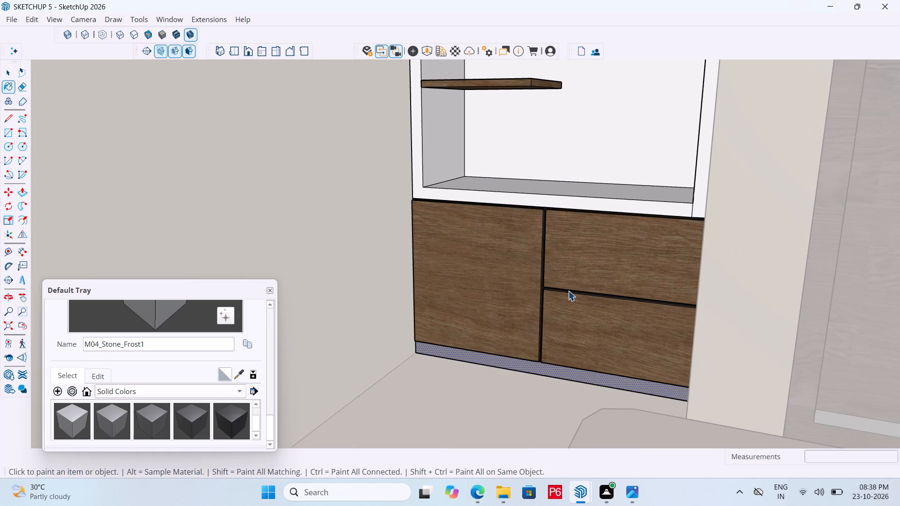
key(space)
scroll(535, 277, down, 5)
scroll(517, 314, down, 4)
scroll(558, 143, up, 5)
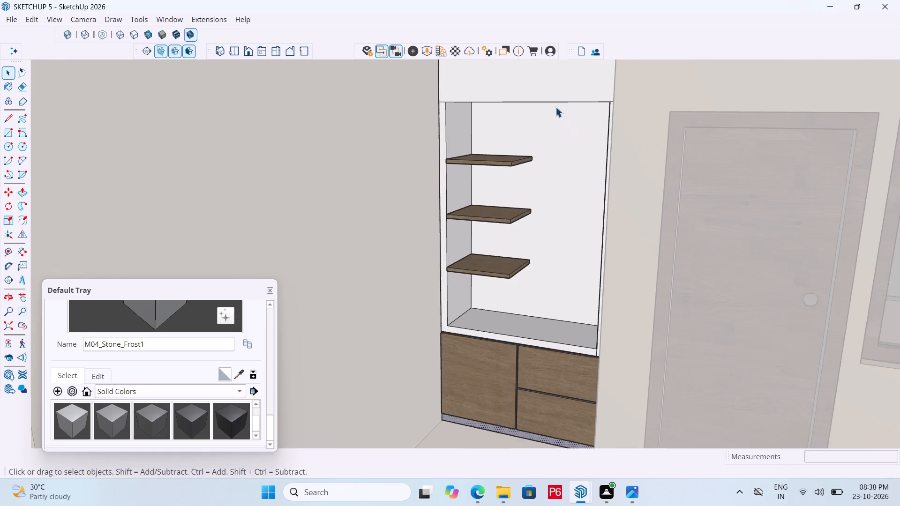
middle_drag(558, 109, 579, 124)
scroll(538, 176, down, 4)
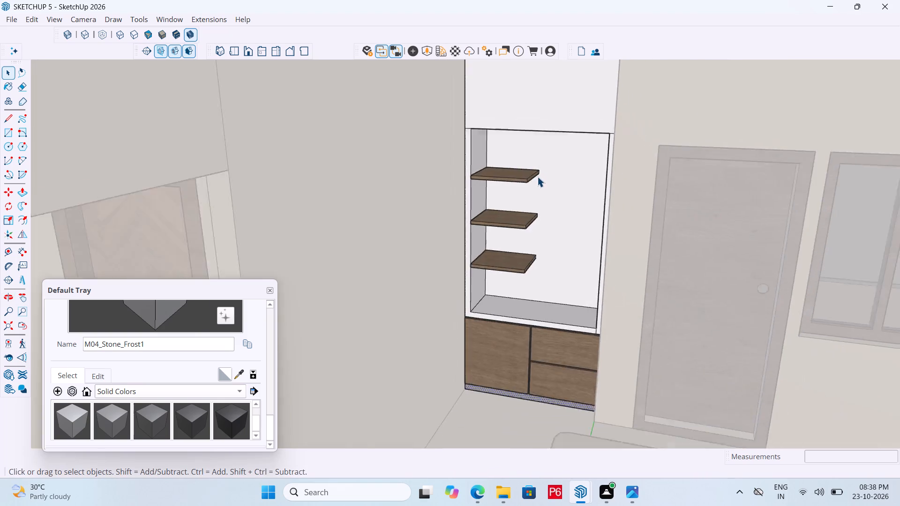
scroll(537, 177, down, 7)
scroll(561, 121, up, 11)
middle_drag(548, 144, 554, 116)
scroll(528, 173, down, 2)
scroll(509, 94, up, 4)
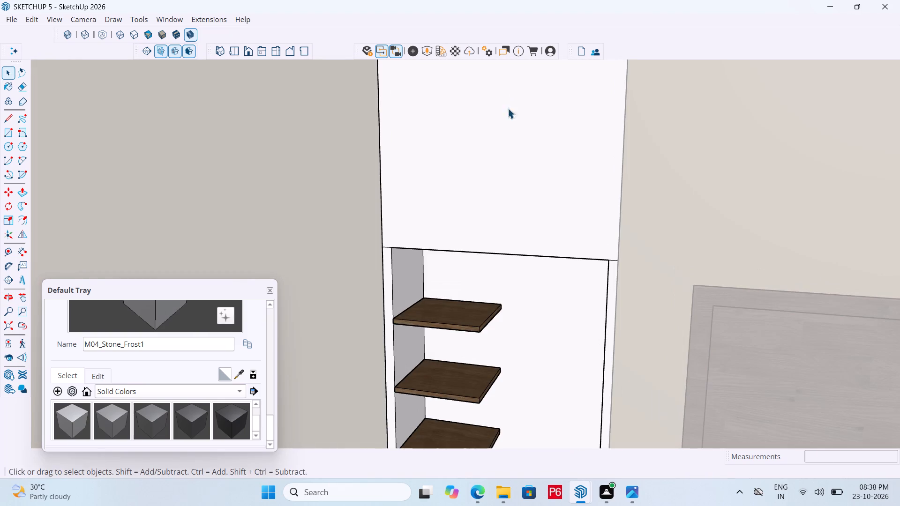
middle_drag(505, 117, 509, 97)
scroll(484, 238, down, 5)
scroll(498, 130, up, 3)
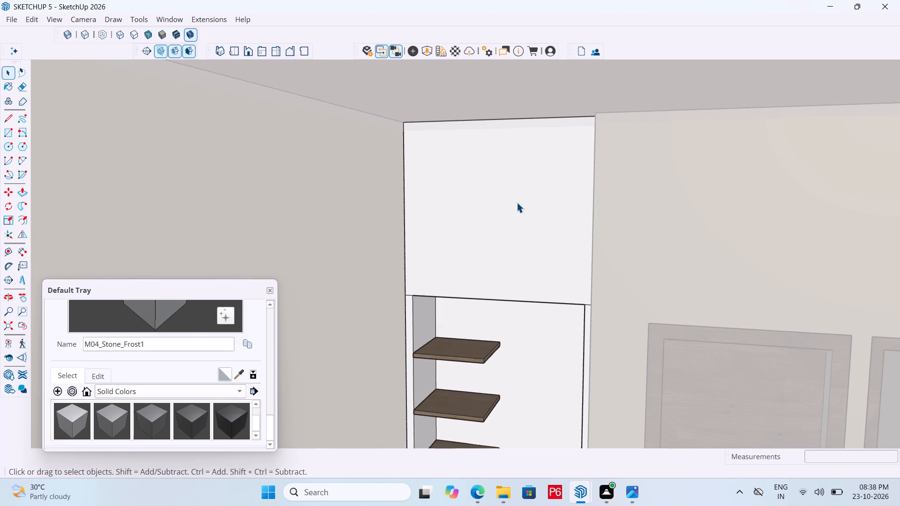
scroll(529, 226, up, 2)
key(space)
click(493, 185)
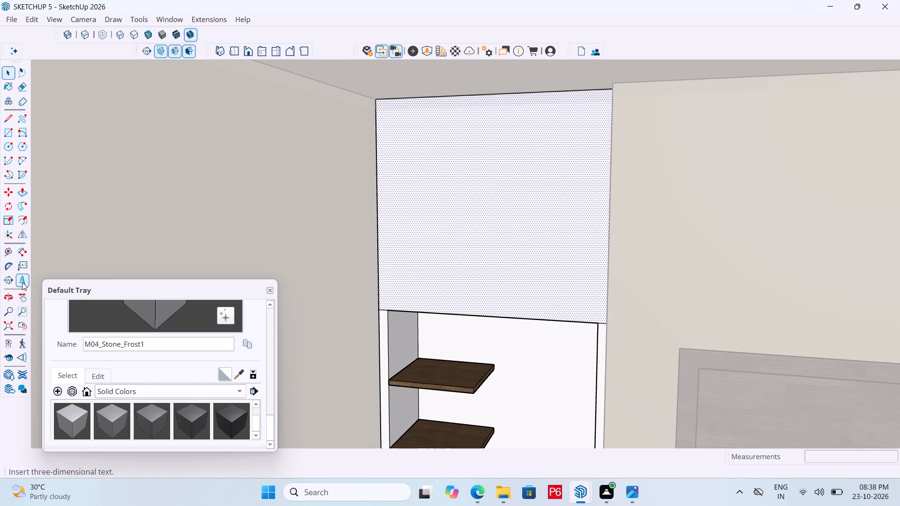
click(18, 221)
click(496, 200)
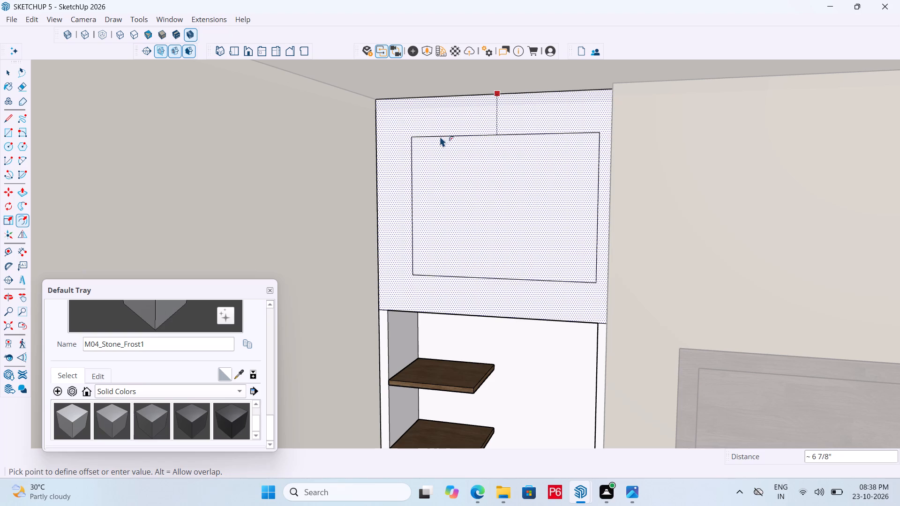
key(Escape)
Draw a rectangle about 3' 7 5/8" by 3' 4" over the white front above the niche, corner to corner.
middle_drag(578, 265, 594, 265)
key(r)
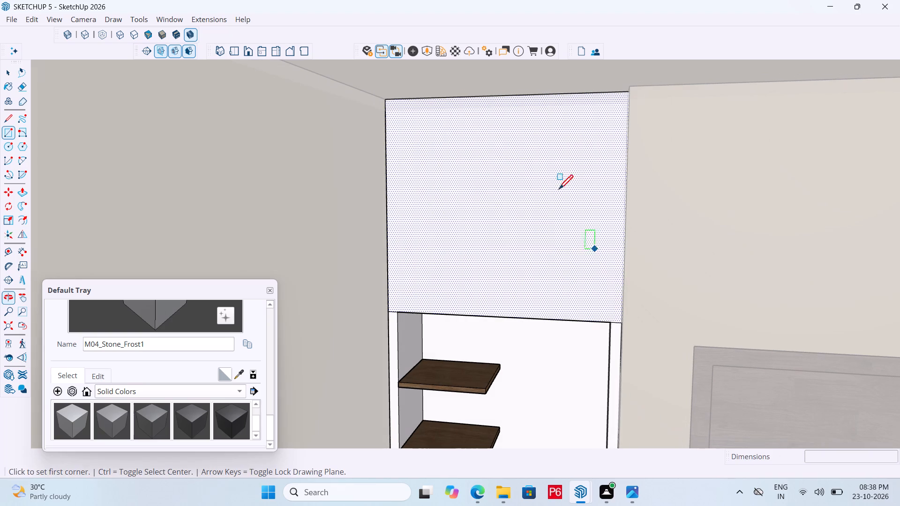
click(386, 102)
middle_drag(608, 327, 663, 327)
scroll(645, 313, up, 8)
click(649, 319)
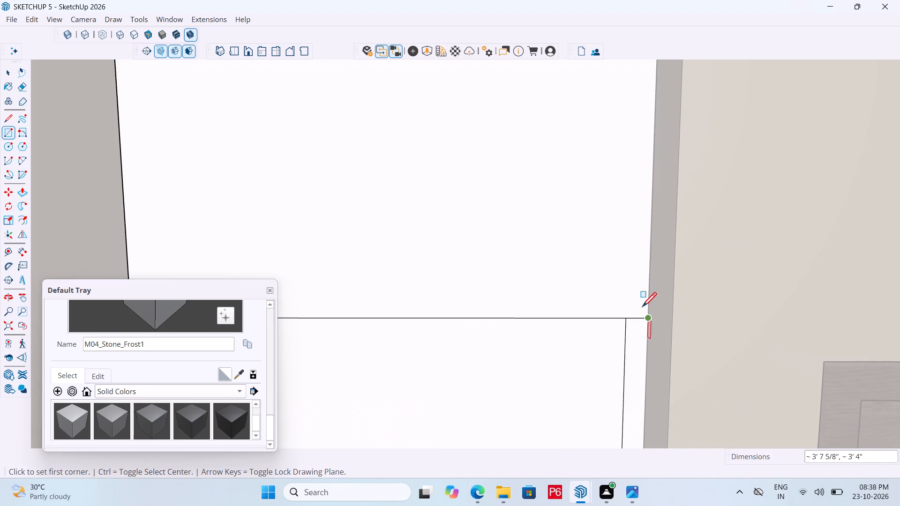
Delete the white face covering the shelved niche opening below the upper panel.
scroll(612, 232, down, 13)
key(space)
click(570, 294)
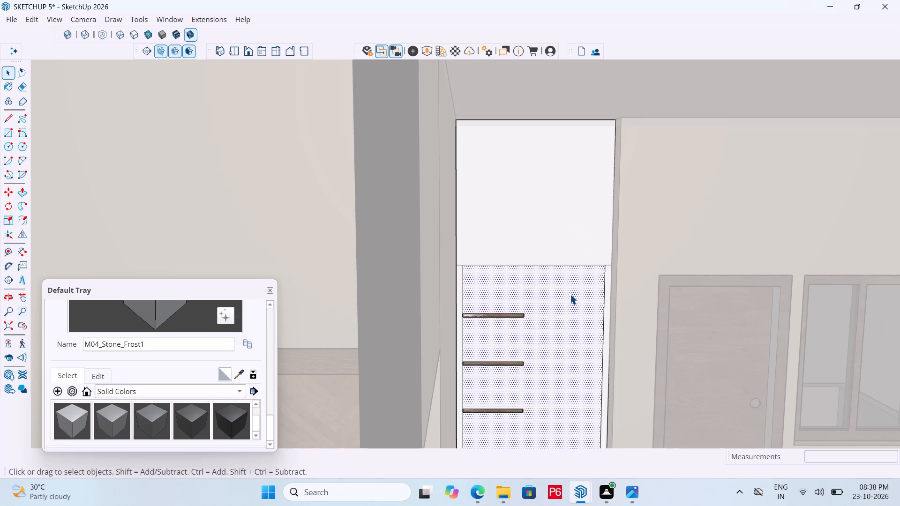
key(Delete)
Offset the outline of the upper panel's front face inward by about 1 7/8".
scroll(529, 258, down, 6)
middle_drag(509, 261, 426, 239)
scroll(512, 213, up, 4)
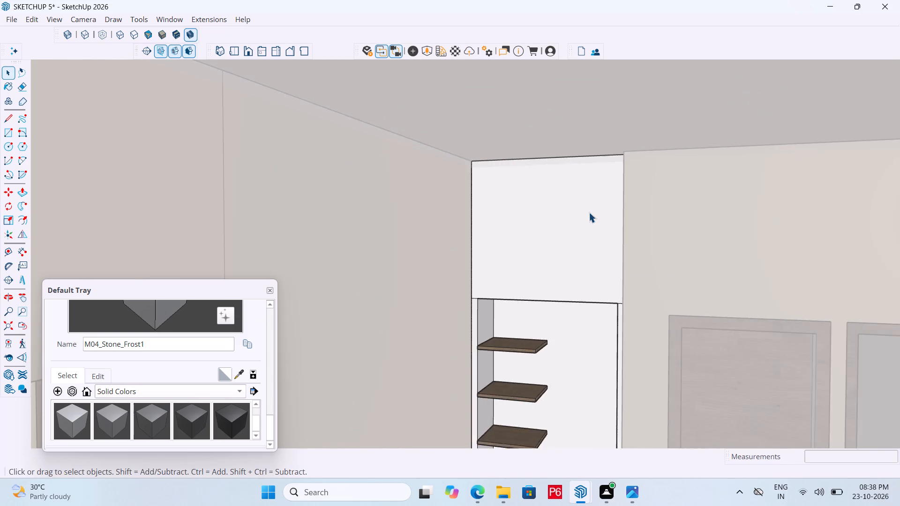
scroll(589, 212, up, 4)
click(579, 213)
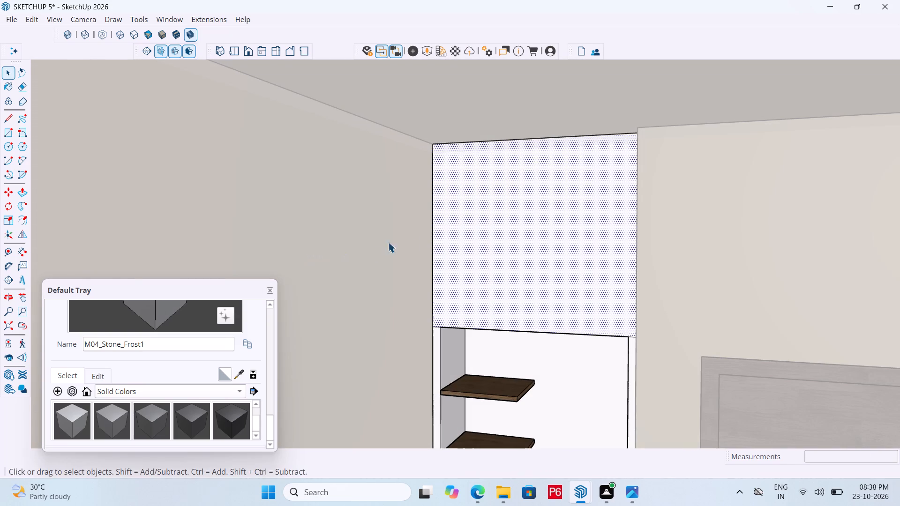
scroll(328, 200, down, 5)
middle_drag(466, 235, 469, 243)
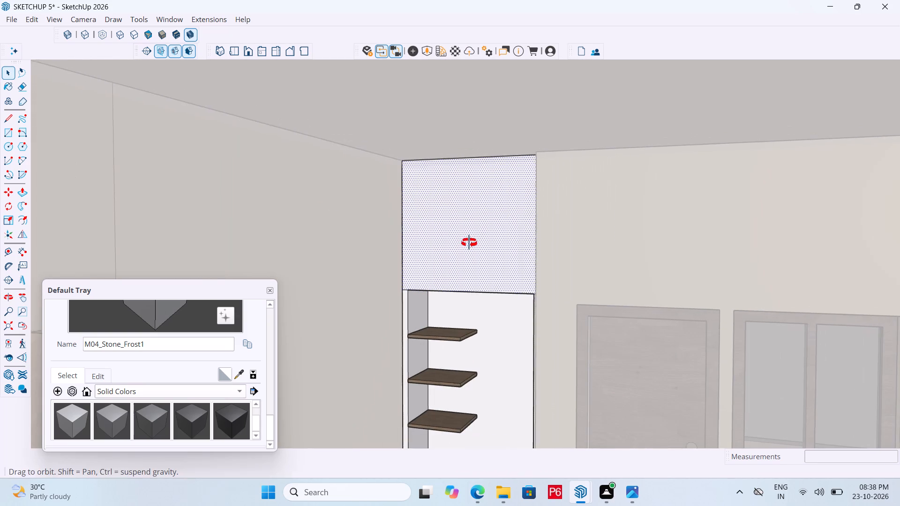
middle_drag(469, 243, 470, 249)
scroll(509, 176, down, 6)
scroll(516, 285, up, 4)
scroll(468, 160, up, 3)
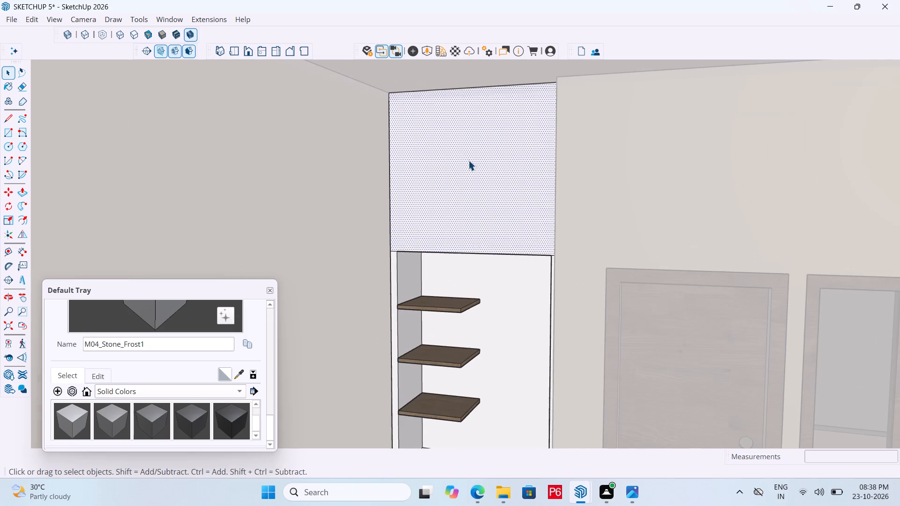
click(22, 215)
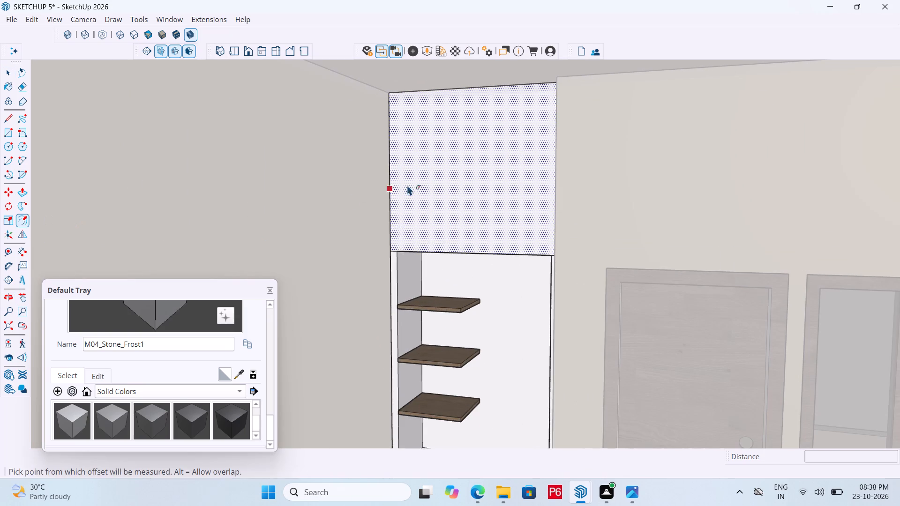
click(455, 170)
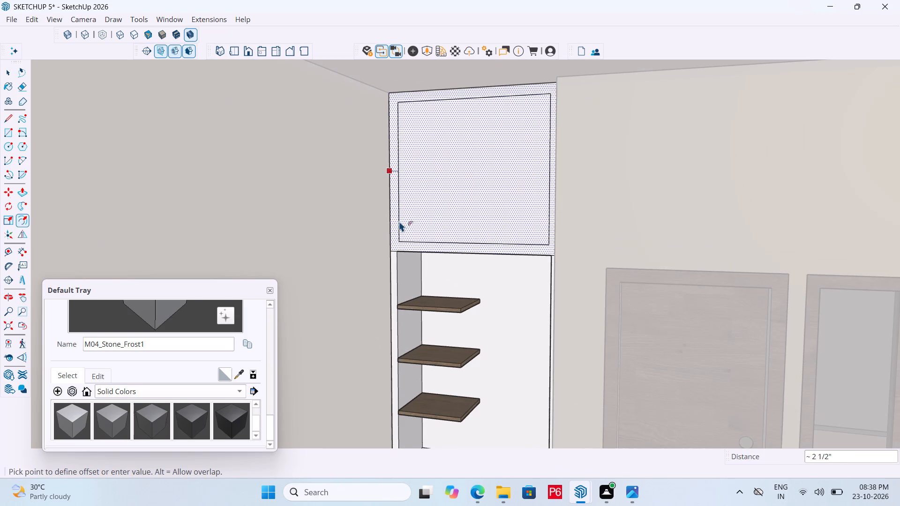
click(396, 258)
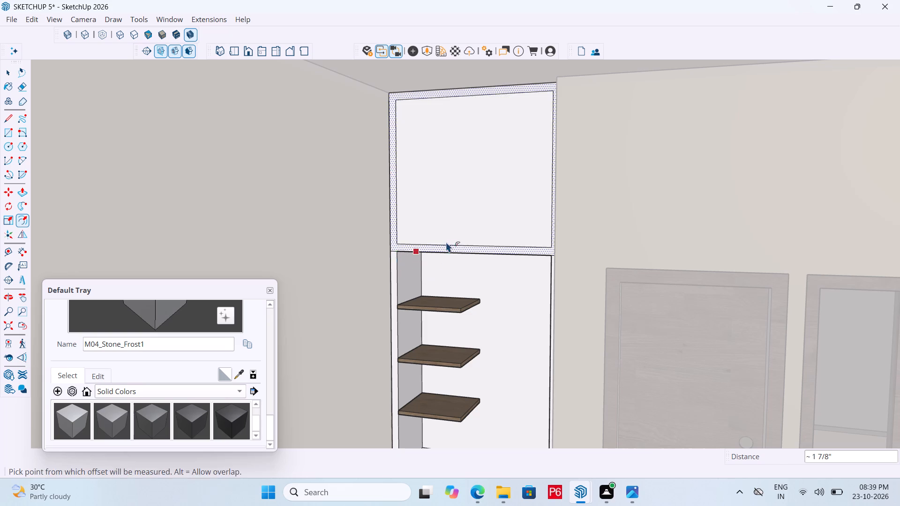
Save the model with the upper panel's inset outline.
middle_drag(449, 241, 529, 246)
key(ctrl+s)
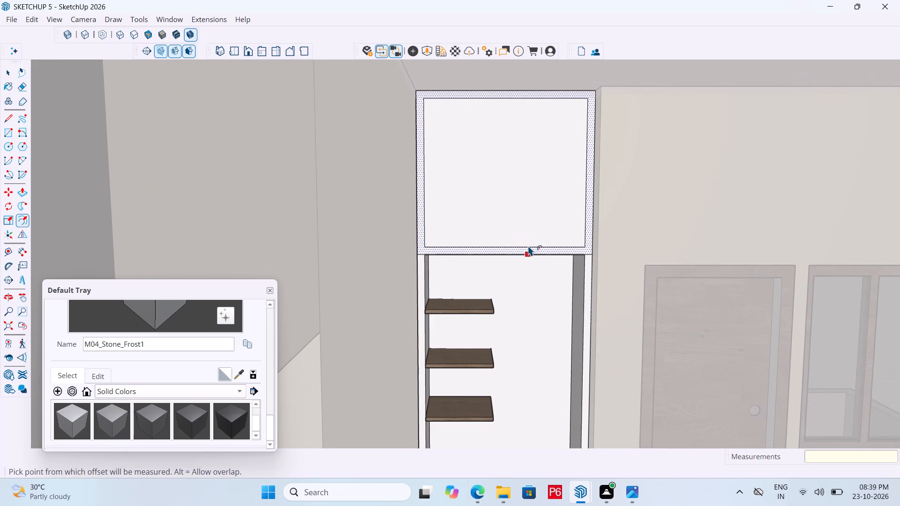
key(ctrl+s)
key(ctrl+s)
key(ctrl+s)
key(ctrl+s)
key(ctrl+s)
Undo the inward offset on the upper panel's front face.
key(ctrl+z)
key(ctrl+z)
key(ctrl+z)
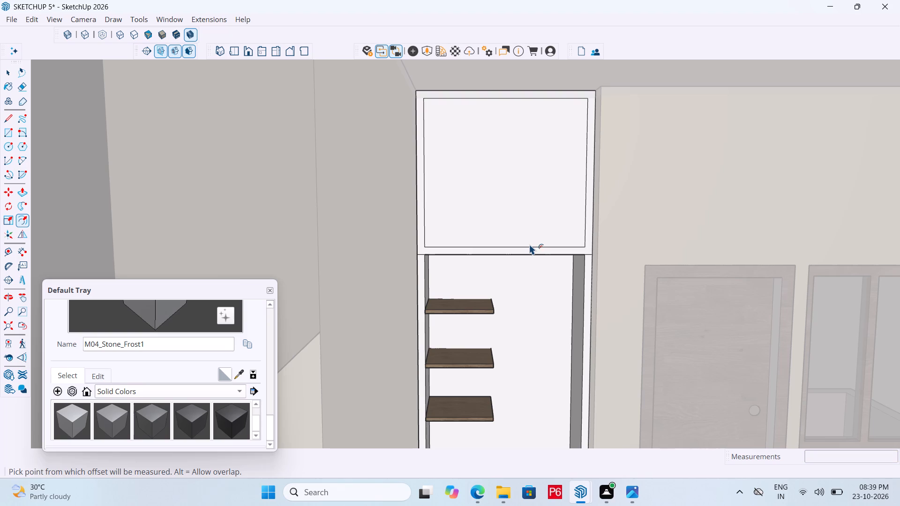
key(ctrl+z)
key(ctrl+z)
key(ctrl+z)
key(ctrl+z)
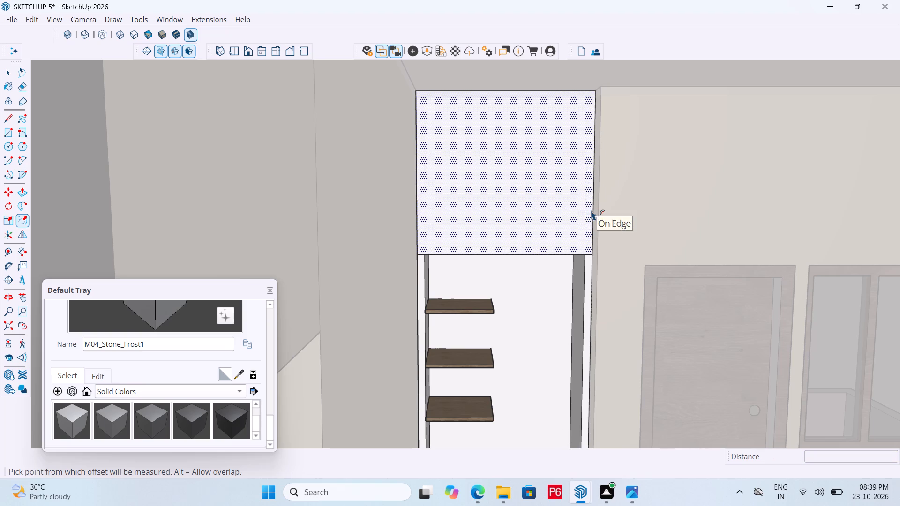
Offset the outline of the upper panel's front face inward again.
click(486, 173)
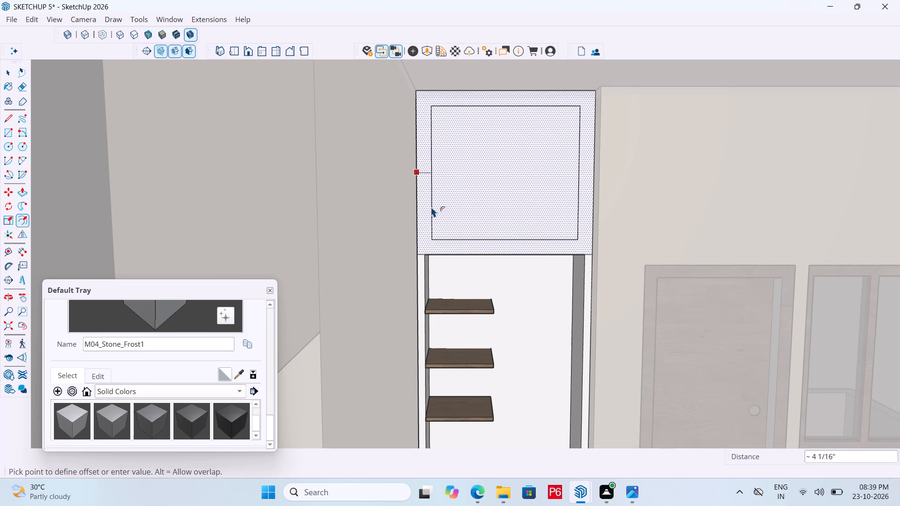
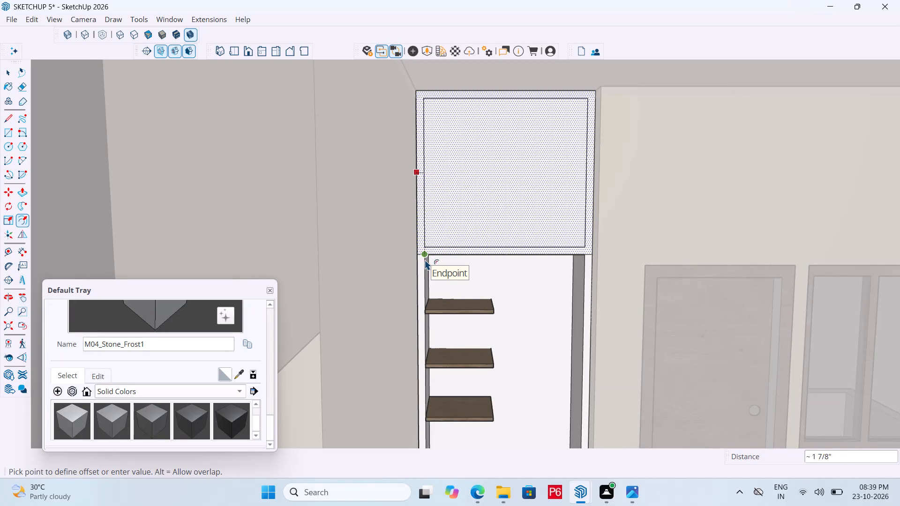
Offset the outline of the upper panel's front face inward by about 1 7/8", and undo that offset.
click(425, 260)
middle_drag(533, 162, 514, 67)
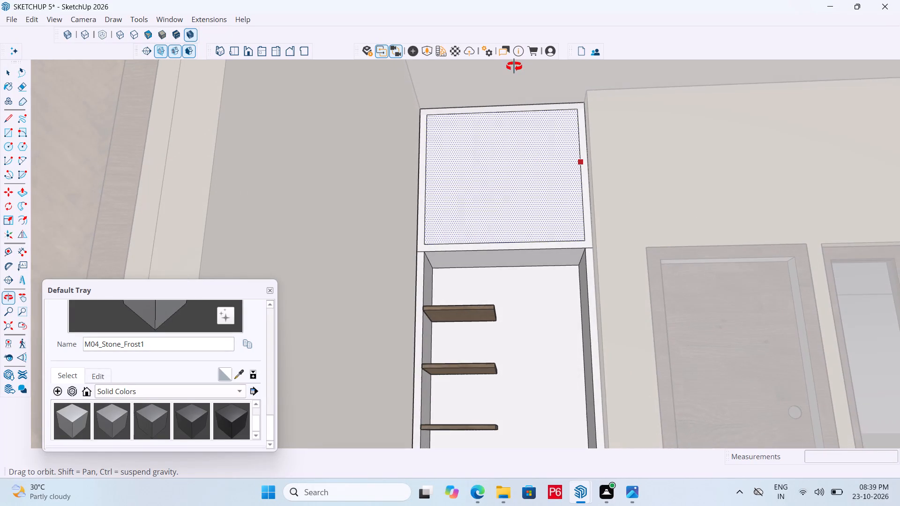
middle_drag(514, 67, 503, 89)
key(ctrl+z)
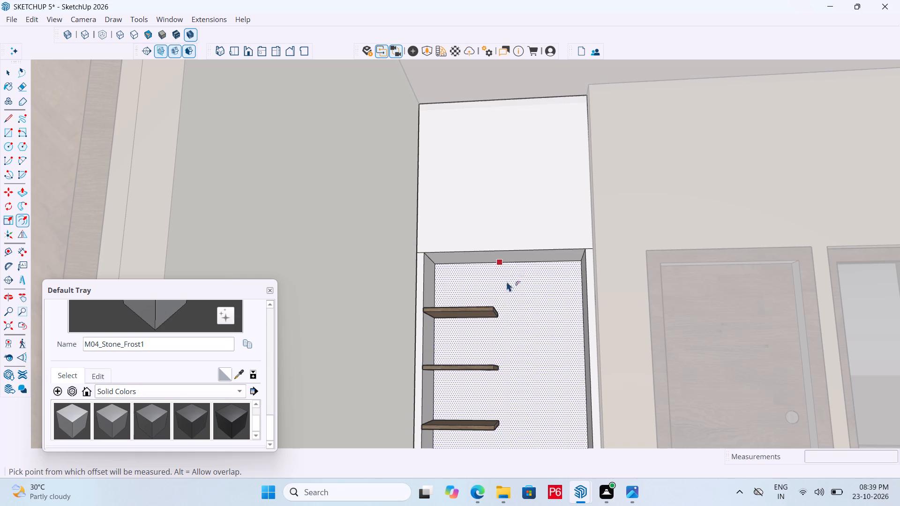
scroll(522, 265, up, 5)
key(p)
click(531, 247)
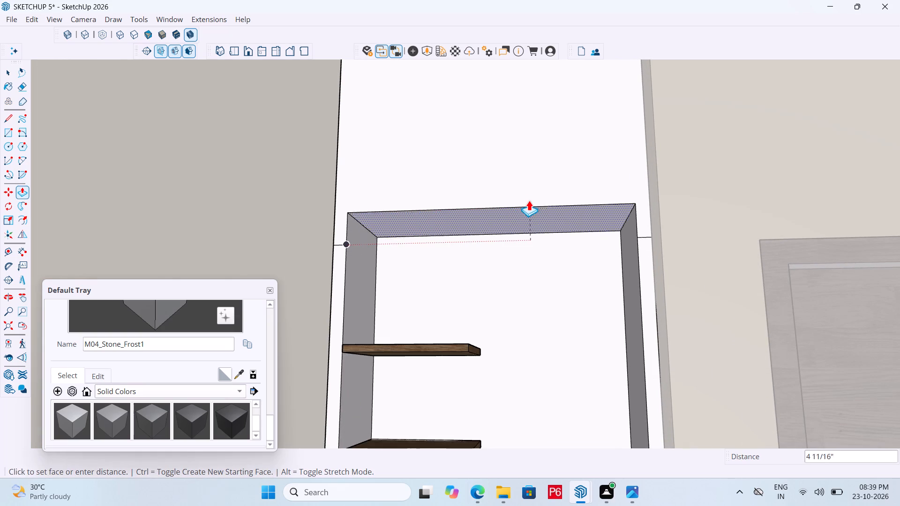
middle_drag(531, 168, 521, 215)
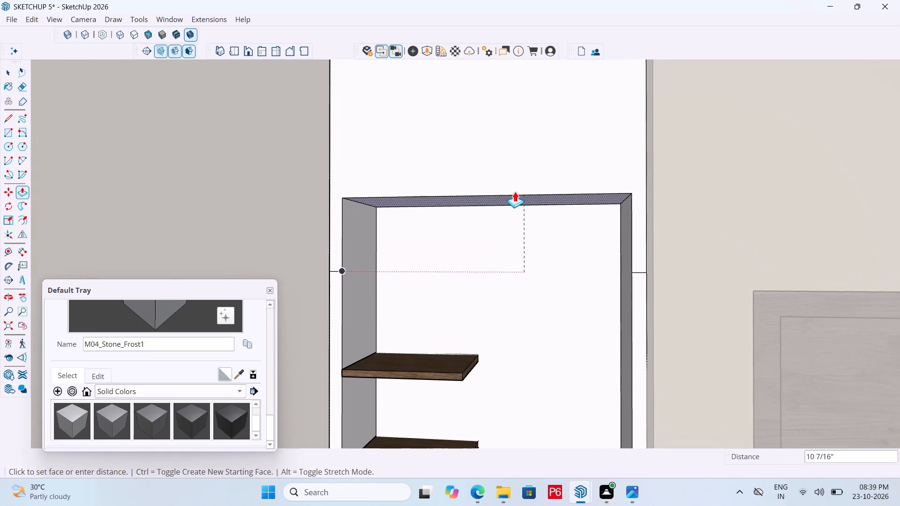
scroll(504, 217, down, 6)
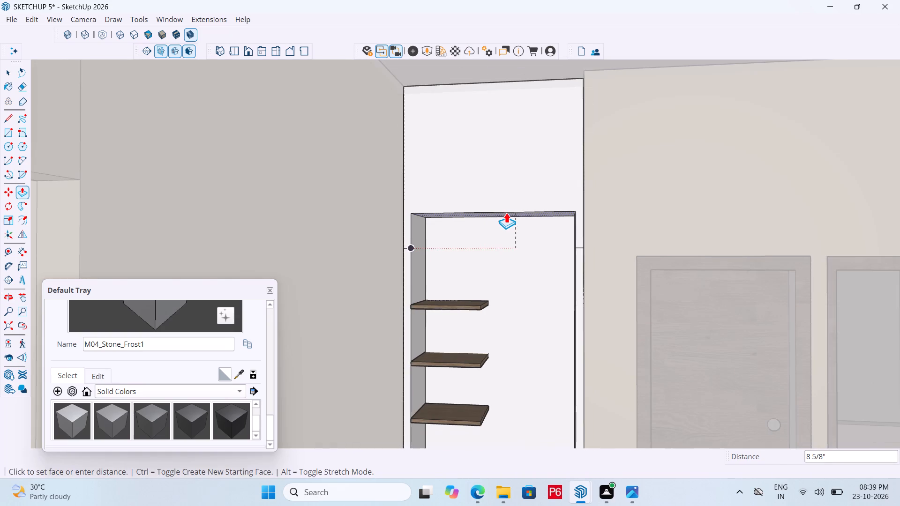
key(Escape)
Save the model.
key(ctrl+s)
key(ctrl+s)
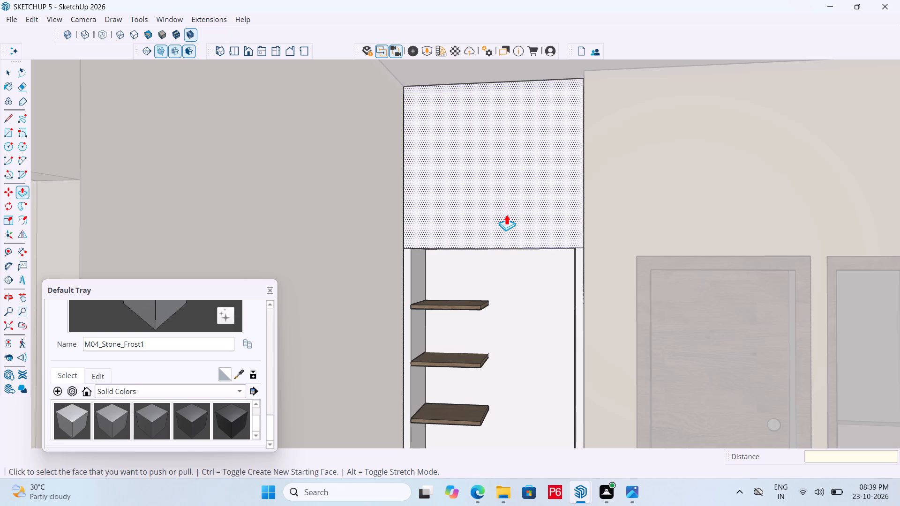
key(ctrl+s)
key(ctrl+s)
Draw a rectangle of 1' 4 1/8" by 1" over the free end of the niche's lowest shelf.
middle_drag(499, 213, 480, 136)
scroll(483, 144, down, 1)
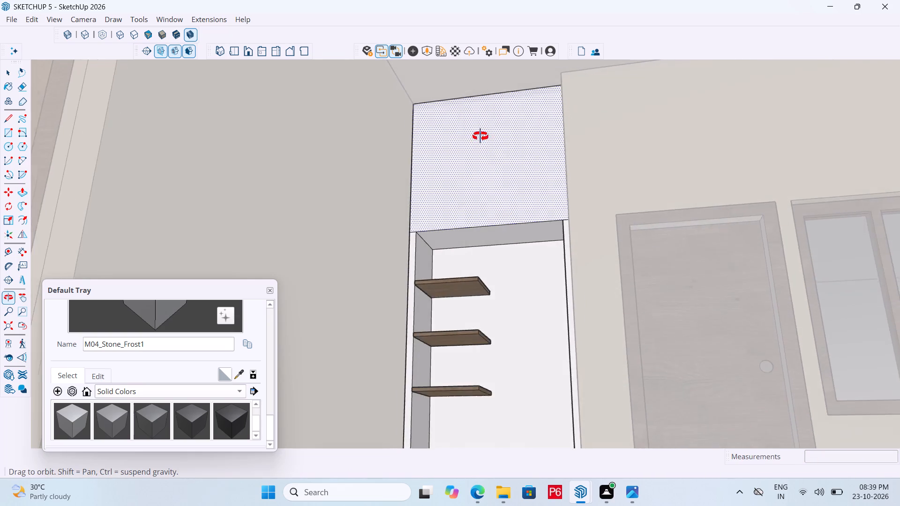
middle_drag(480, 136, 479, 156)
scroll(477, 171, down, 6)
middle_drag(473, 214, 497, 296)
scroll(498, 318, up, 5)
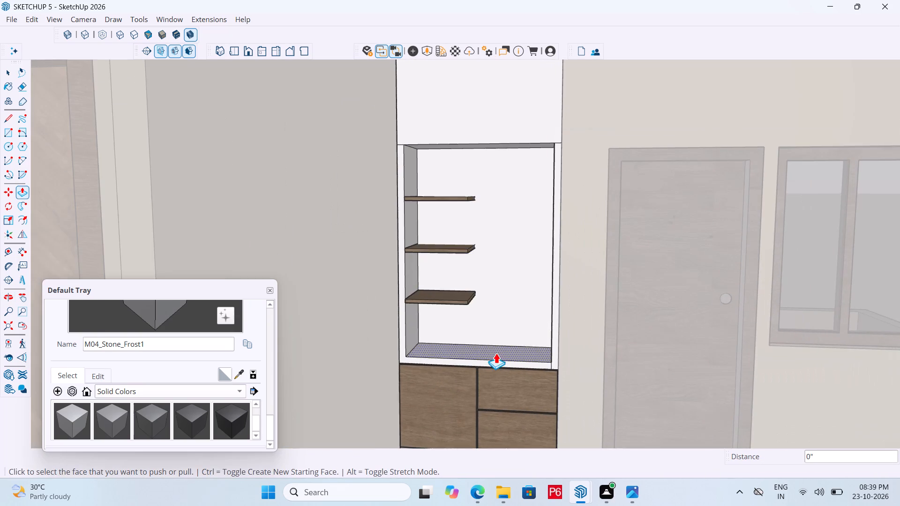
middle_drag(482, 337, 440, 367)
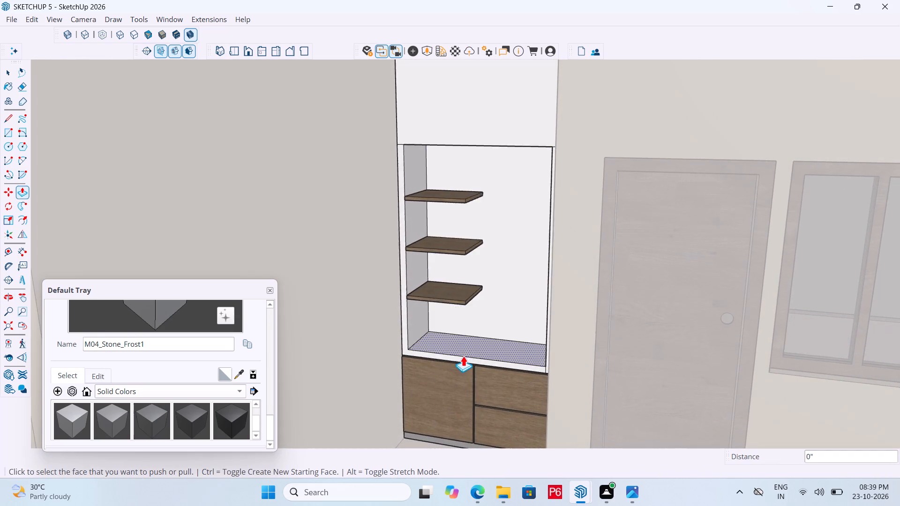
scroll(463, 356, up, 6)
key(r)
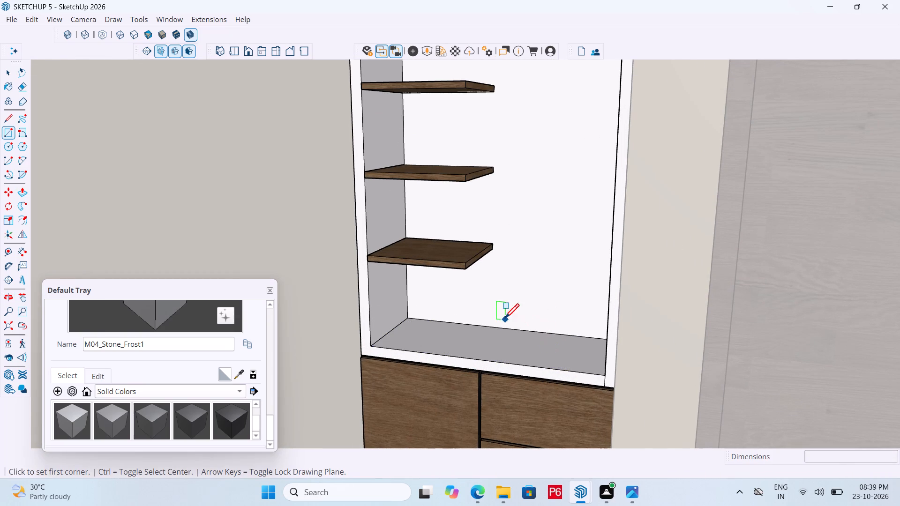
click(494, 241)
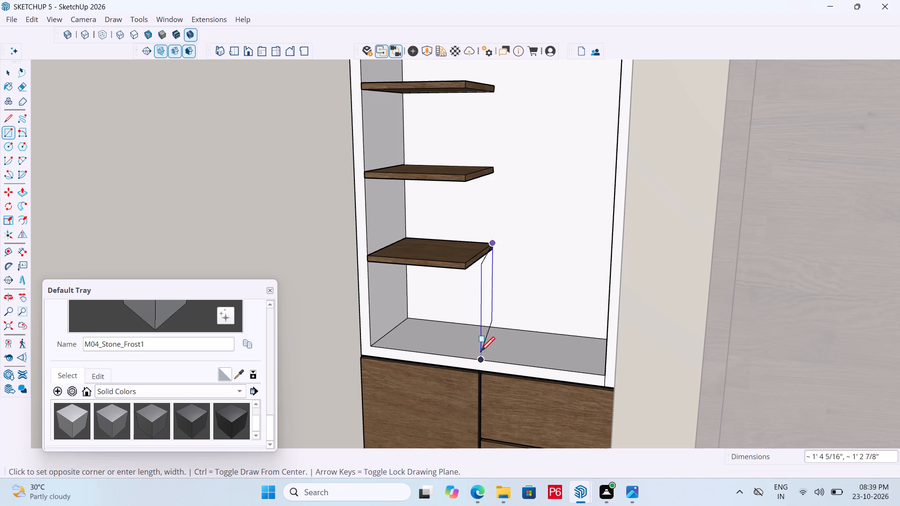
scroll(468, 272, up, 5)
click(461, 267)
Group the rectangle on the lowest shelf's end with its edges and open the group for editing.
key(space)
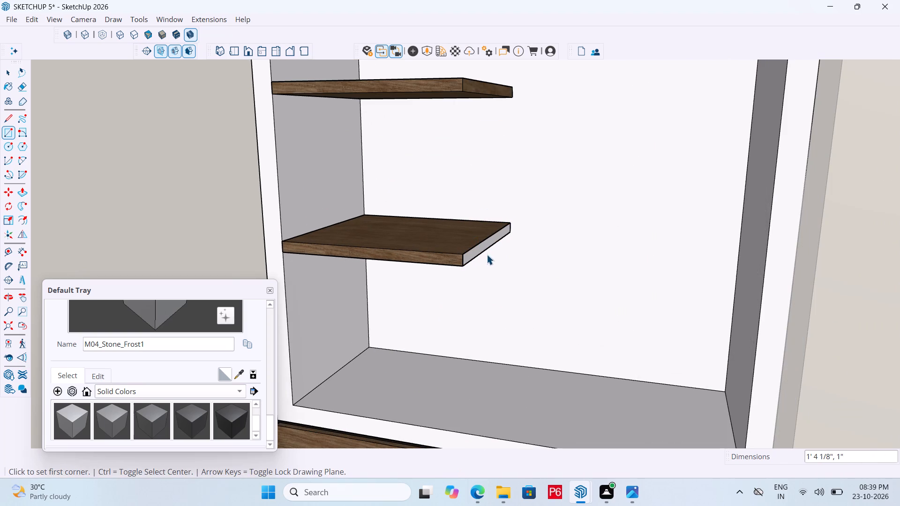
double_click(482, 247)
right_click(482, 247)
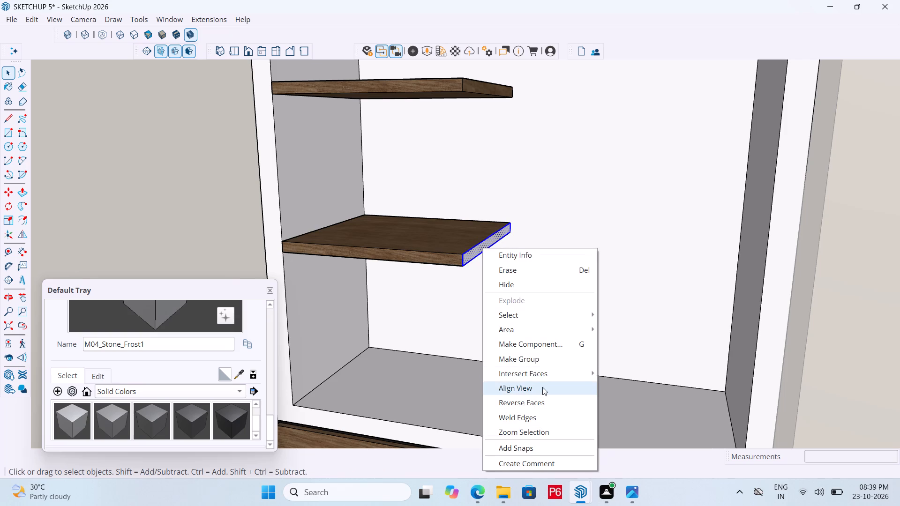
click(550, 355)
click(473, 253)
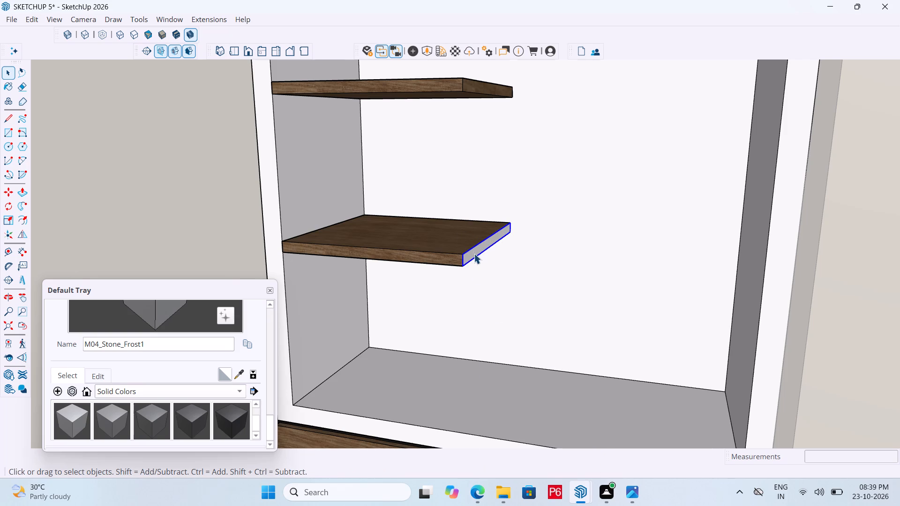
click(474, 253)
click(474, 253)
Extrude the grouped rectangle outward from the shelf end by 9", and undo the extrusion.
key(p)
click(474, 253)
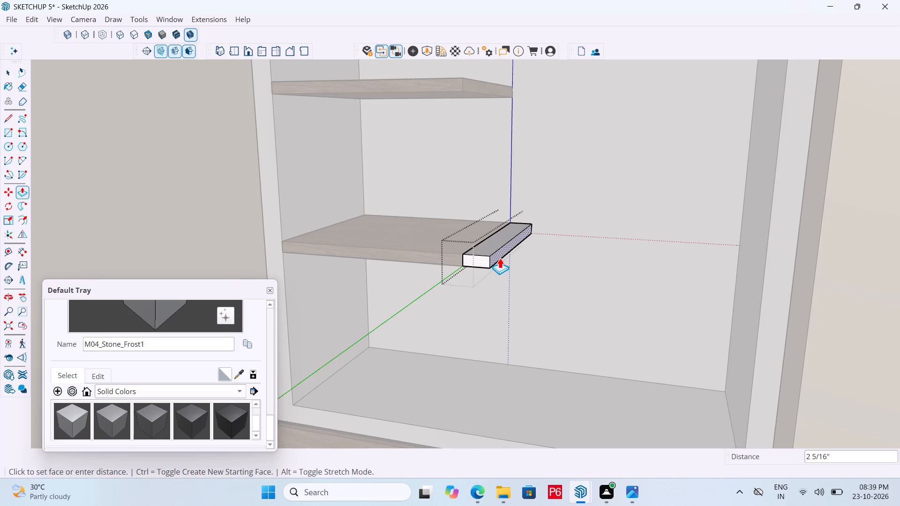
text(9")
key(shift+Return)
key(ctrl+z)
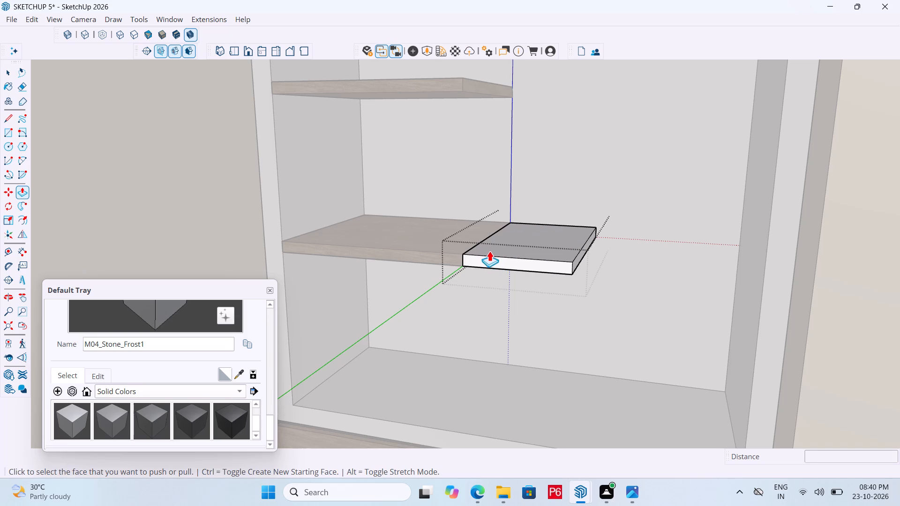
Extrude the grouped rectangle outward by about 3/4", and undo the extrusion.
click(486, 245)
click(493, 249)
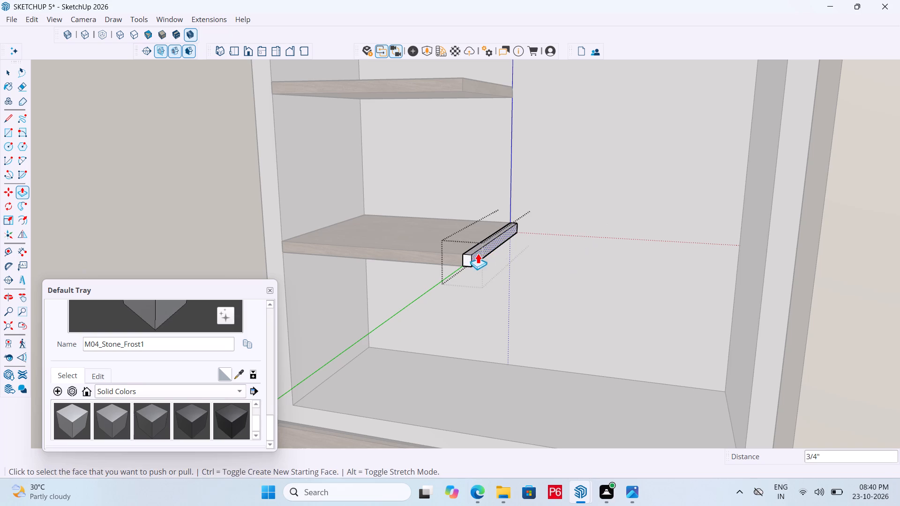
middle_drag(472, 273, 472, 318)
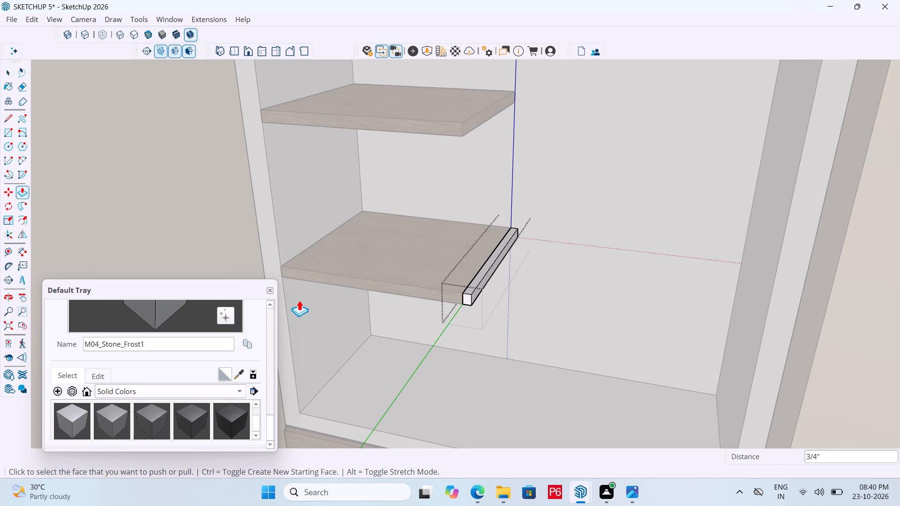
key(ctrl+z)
Paint the grouped rectangle on the shelf end with the solid color A01_Blush_Petal.
middle_drag(451, 285, 409, 247)
scroll(494, 280, up, 8)
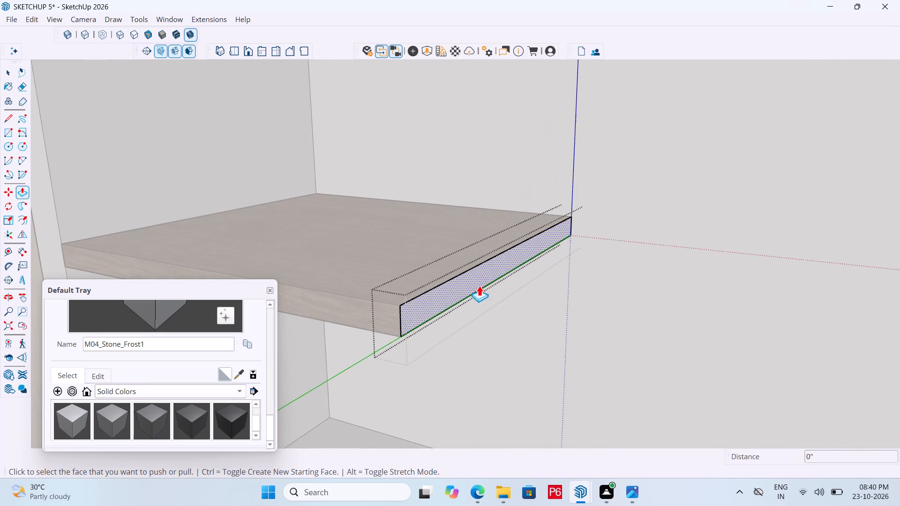
click(202, 395)
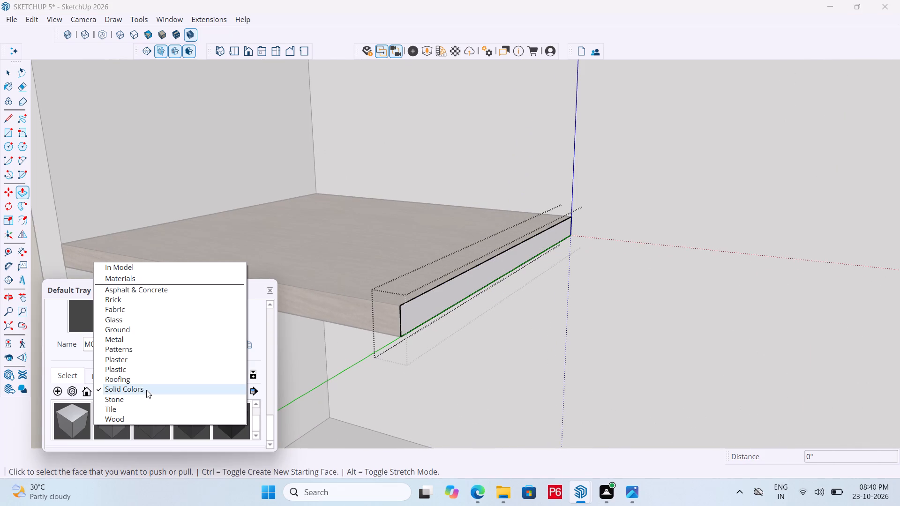
click(146, 390)
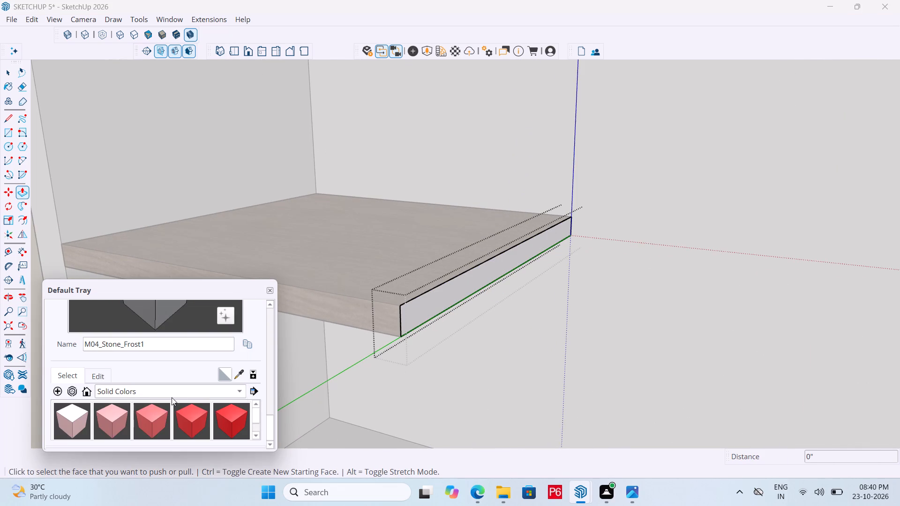
click(78, 422)
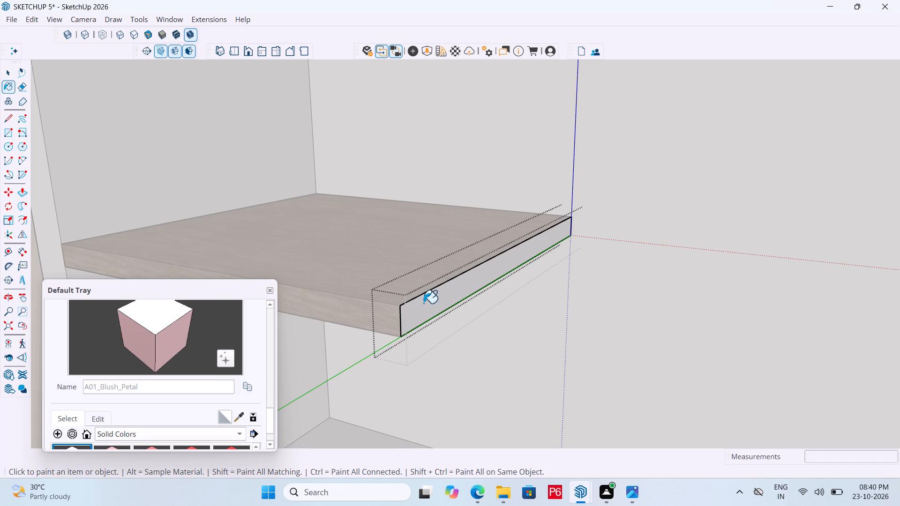
click(442, 303)
scroll(485, 268, down, 4)
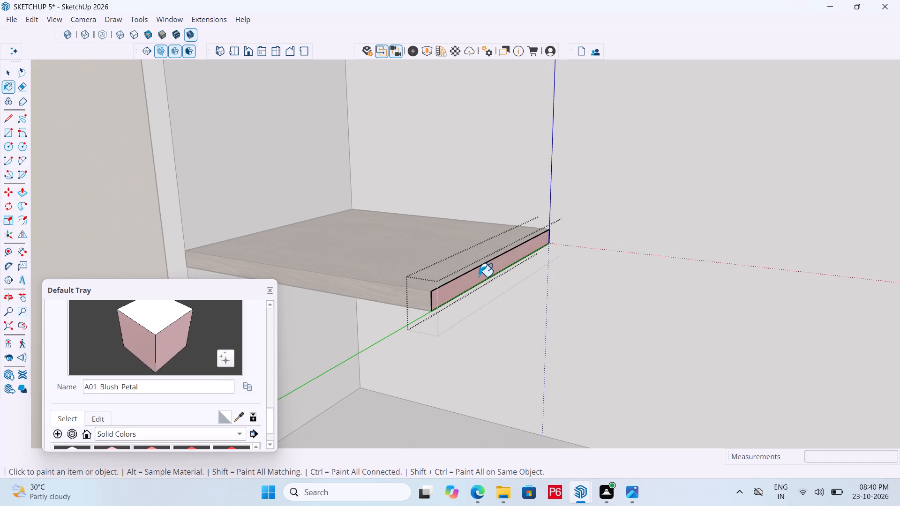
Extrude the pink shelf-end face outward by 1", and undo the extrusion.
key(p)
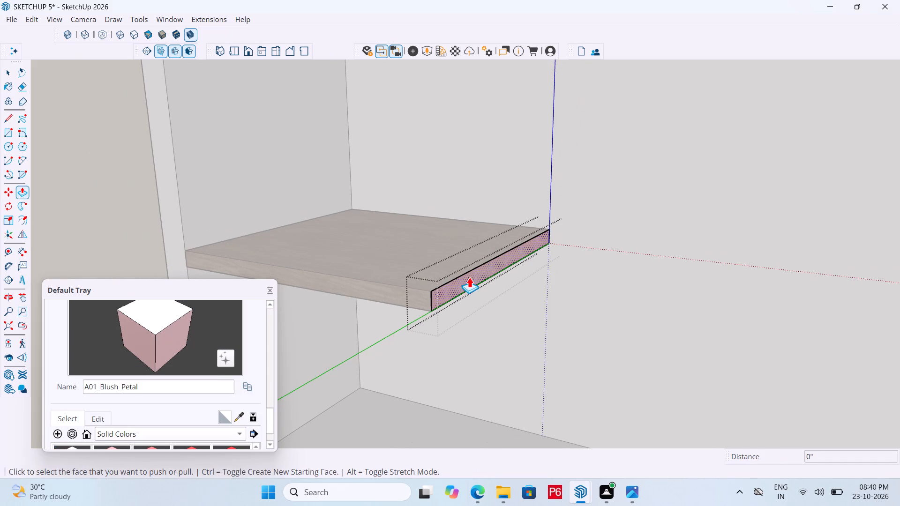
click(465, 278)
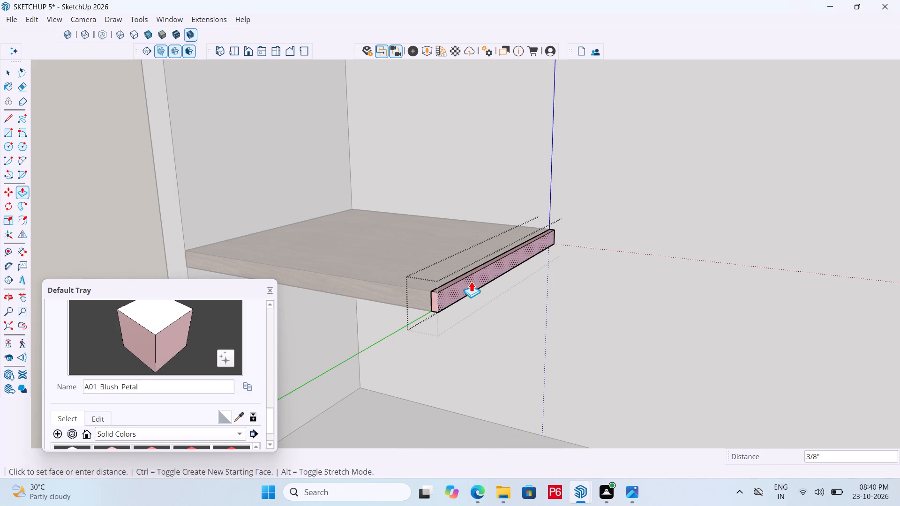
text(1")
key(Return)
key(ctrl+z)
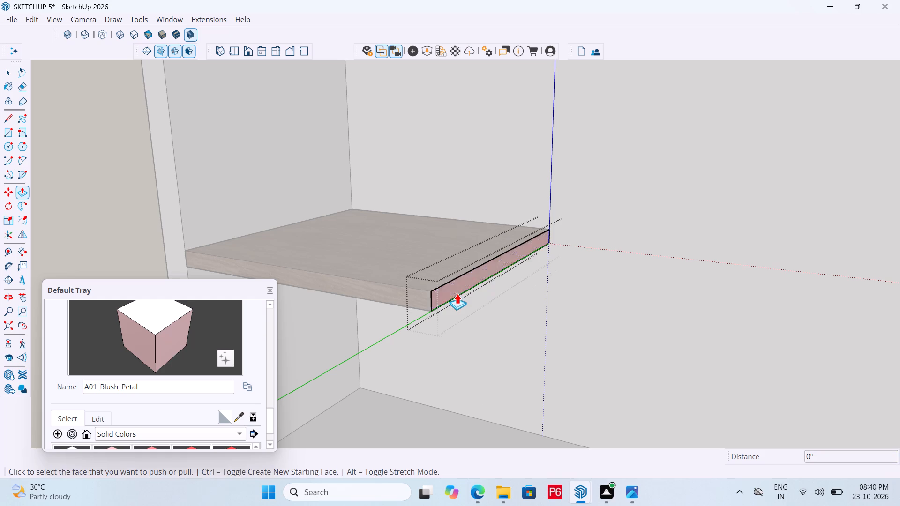
Extrude the pink shelf-end face outward by 0.4".
click(456, 288)
text(0.)
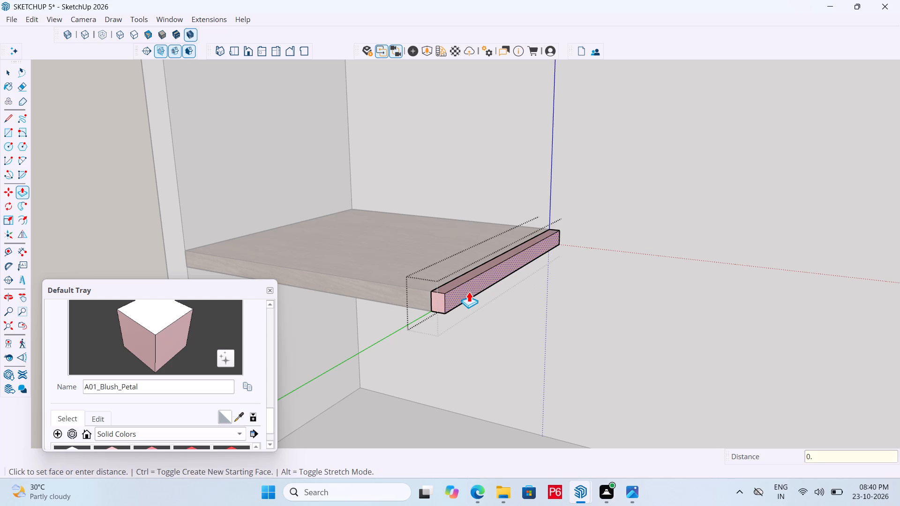
text(4")
key(Return)
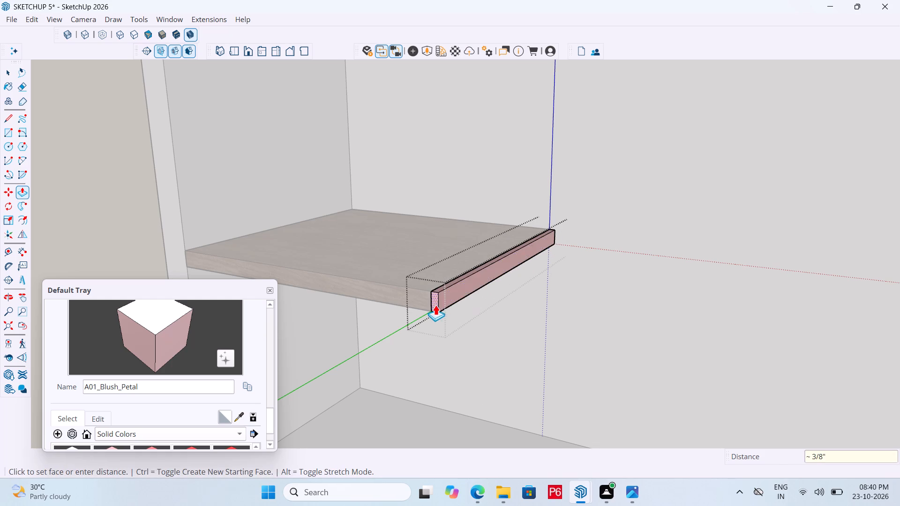
Push the underside of the pink strip upward to the niche's top face, forming a vertical divider at the shelf ends.
middle_drag(435, 305, 485, 153)
scroll(400, 337, up, 6)
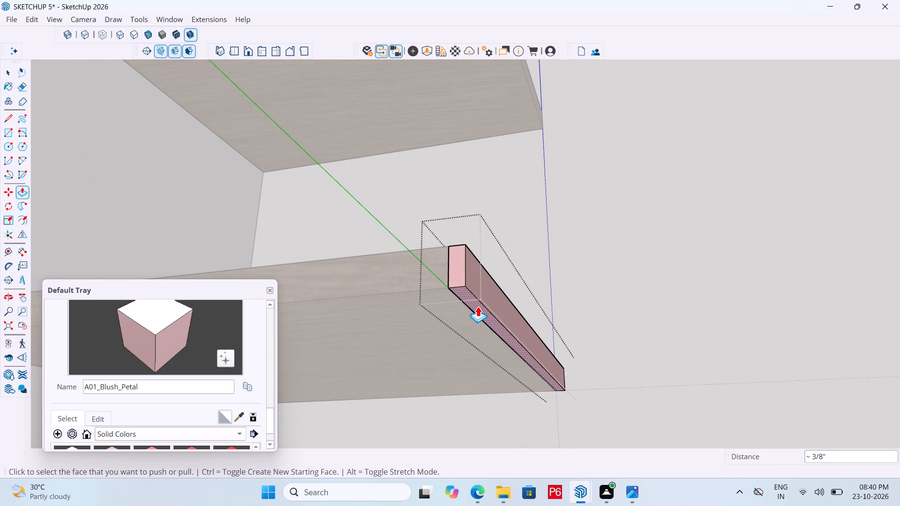
click(478, 306)
scroll(448, 334, down, 19)
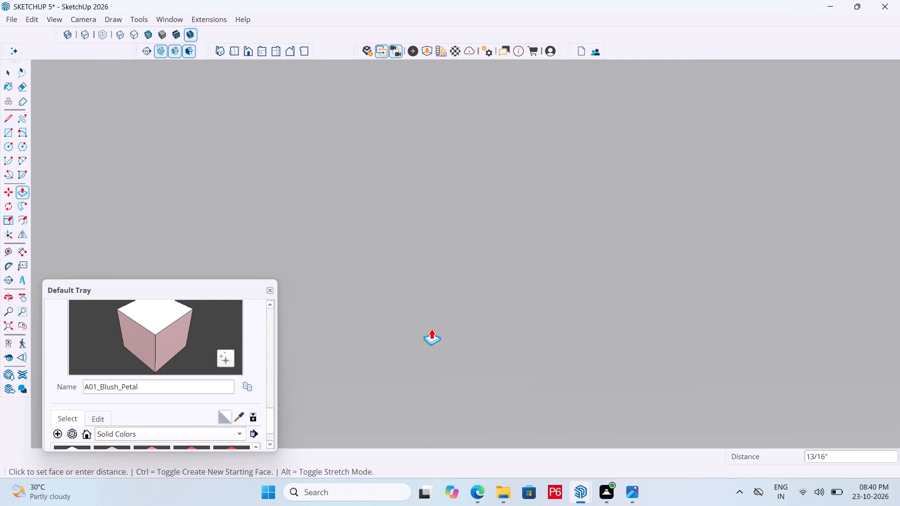
click(224, 53)
scroll(422, 238, down, 6)
scroll(458, 287, down, 5)
middle_drag(491, 302, 500, 316)
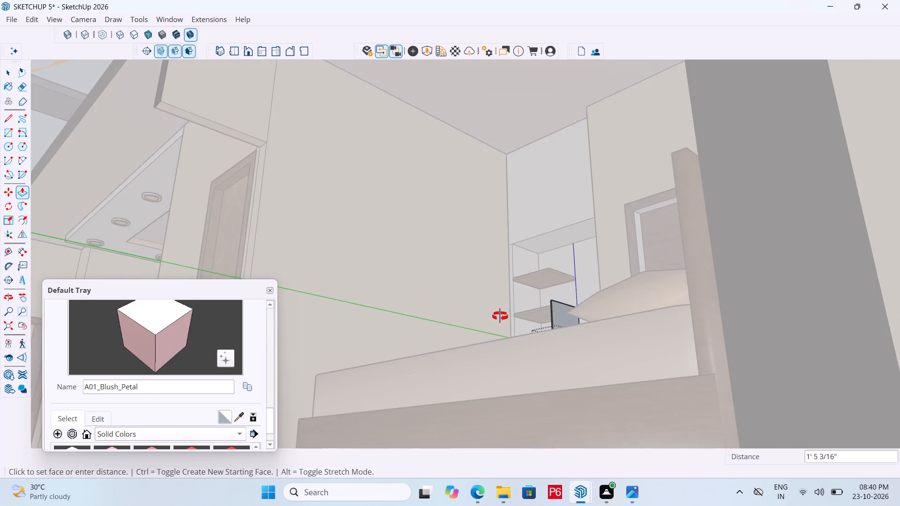
middle_drag(500, 316, 541, 404)
scroll(493, 238, down, 9)
scroll(559, 342, up, 5)
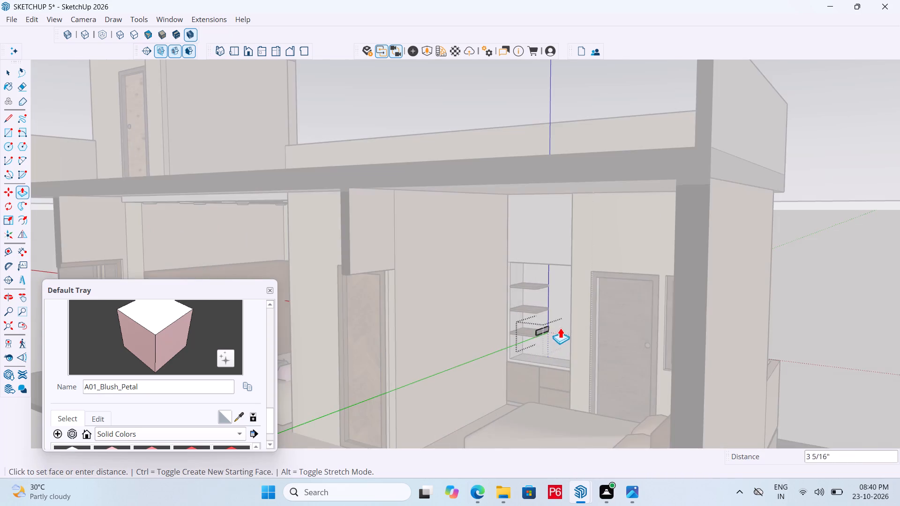
middle_drag(562, 316, 568, 286)
scroll(567, 271, up, 5)
scroll(565, 223, up, 5)
middle_drag(562, 214, 558, 183)
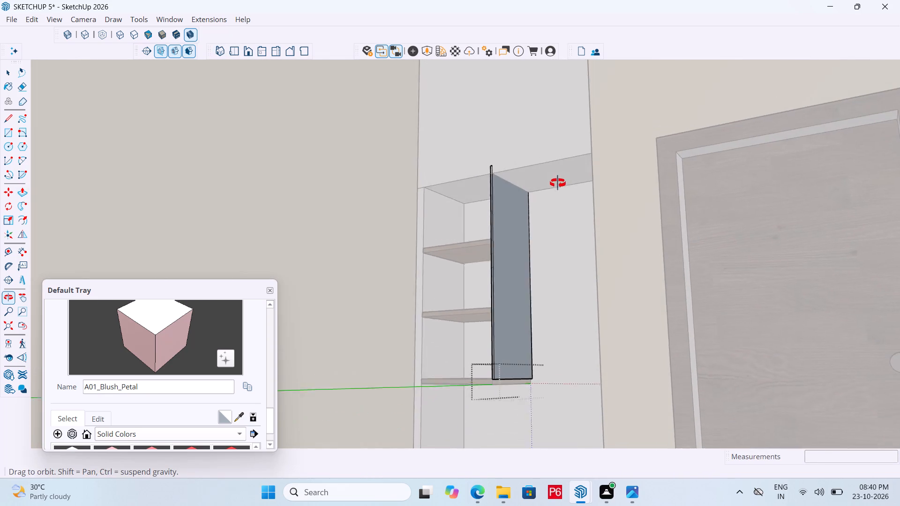
middle_drag(558, 183, 560, 186)
click(553, 186)
scroll(492, 223, down, 5)
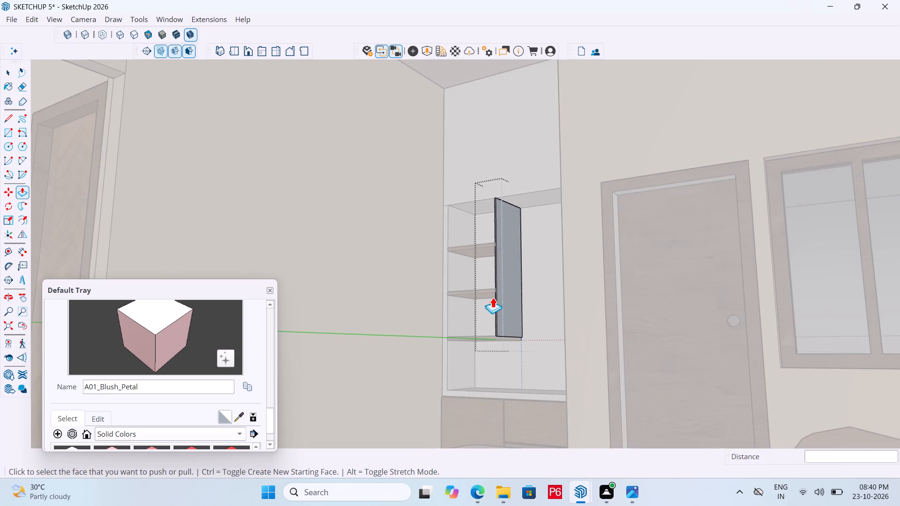
Push the underside of the vertical divider downward to the niche's floor so it spans the niche's full height.
middle_drag(499, 334, 521, 275)
middle_drag(524, 303, 550, 452)
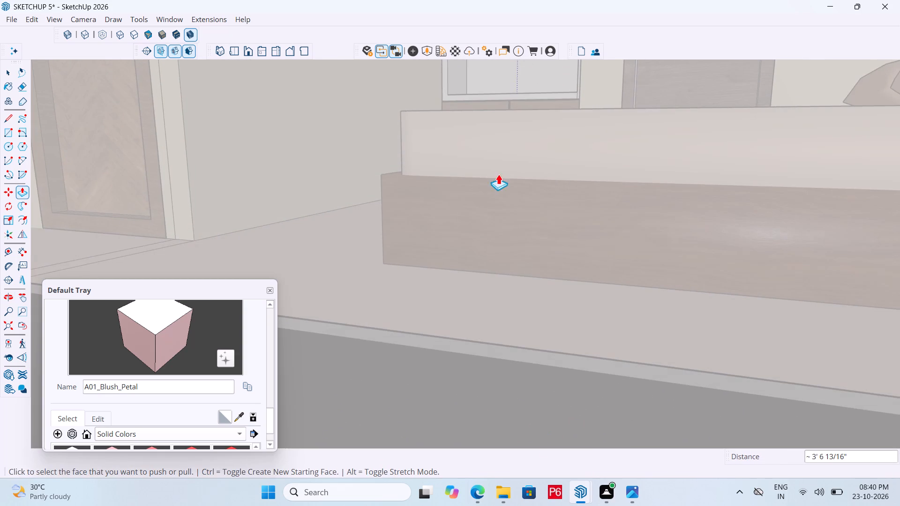
scroll(553, 296, down, 7)
scroll(484, 205, down, 5)
scroll(520, 156, up, 17)
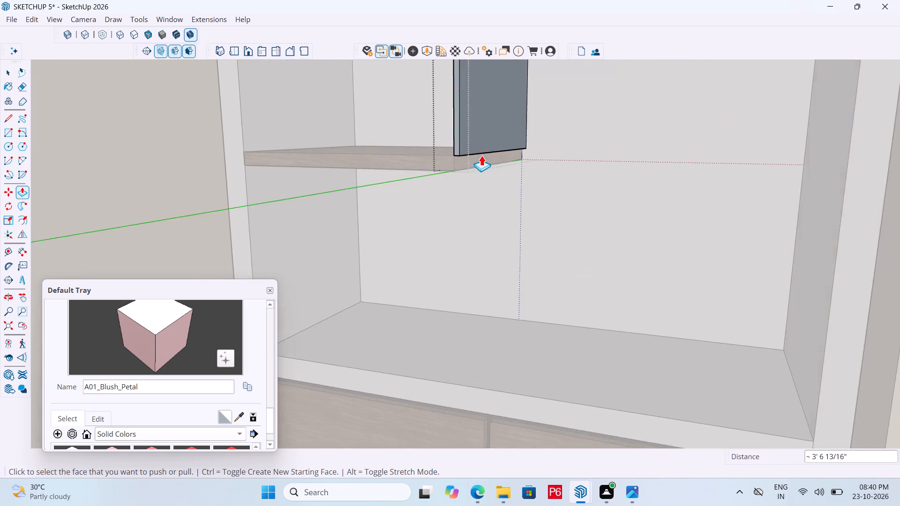
scroll(481, 155, up, 2)
middle_drag(480, 153, 482, 68)
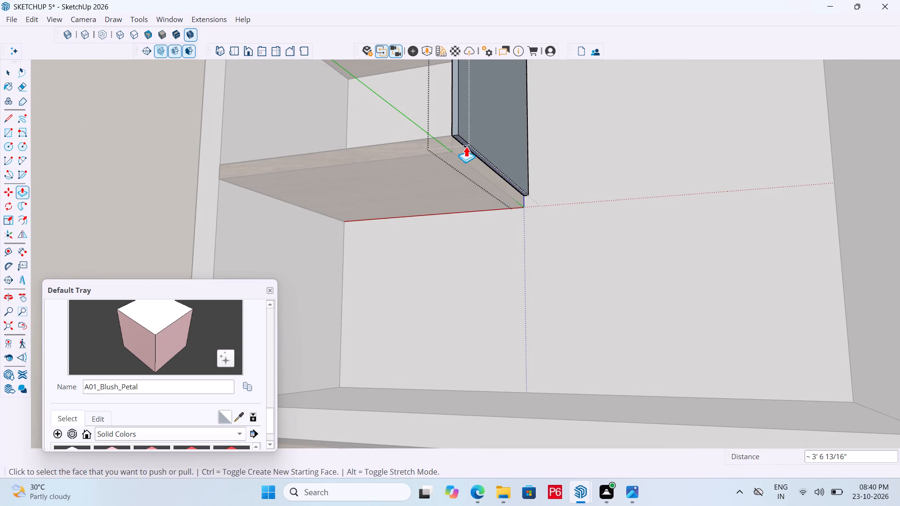
click(466, 146)
drag(612, 400, 611, 396)
Save the model with the full-height divider.
scroll(549, 315, down, 7)
scroll(462, 302, down, 9)
middle_drag(487, 307, 516, 348)
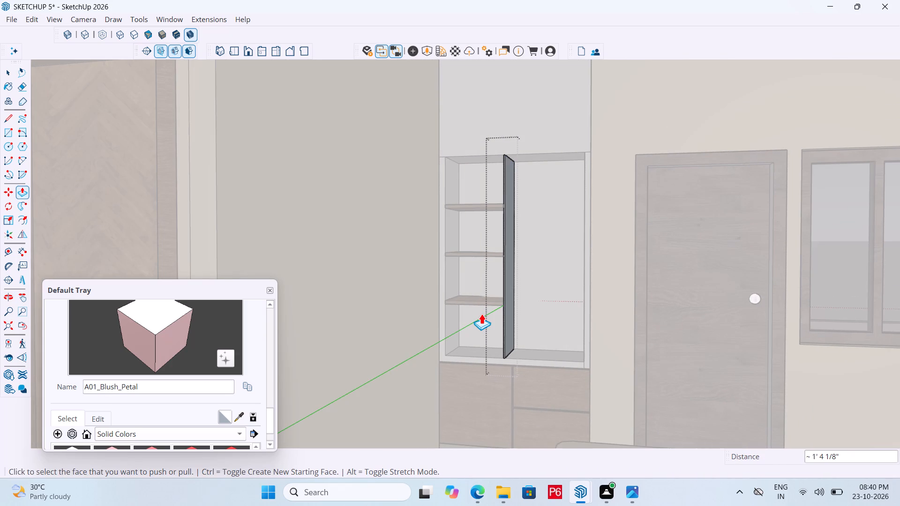
key(ctrl+s)
key(ctrl+s)
key(ctrl+s)
key(ctrl+s)
Leave the divider group and paint the whole divider with the solid color A01_Blush_Petal.
scroll(410, 221, down, 8)
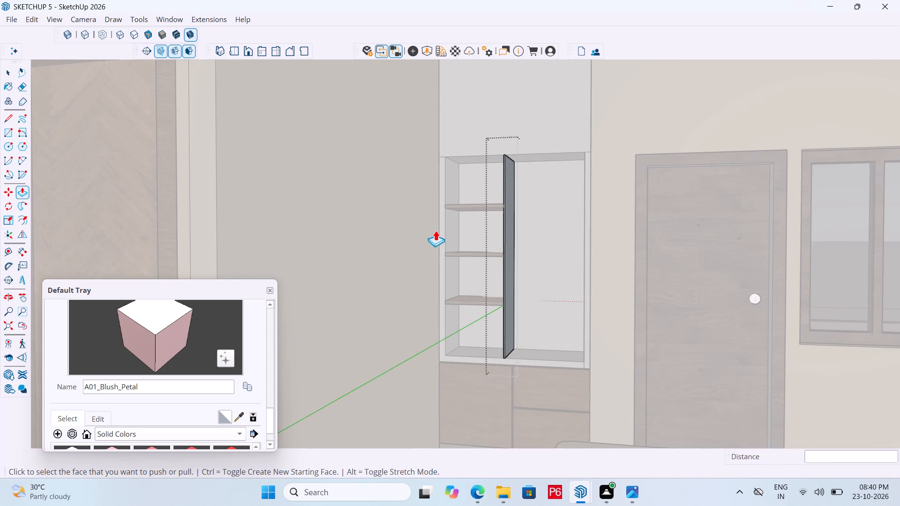
scroll(435, 230, down, 4)
key(space)
click(556, 168)
scroll(499, 222, up, 3)
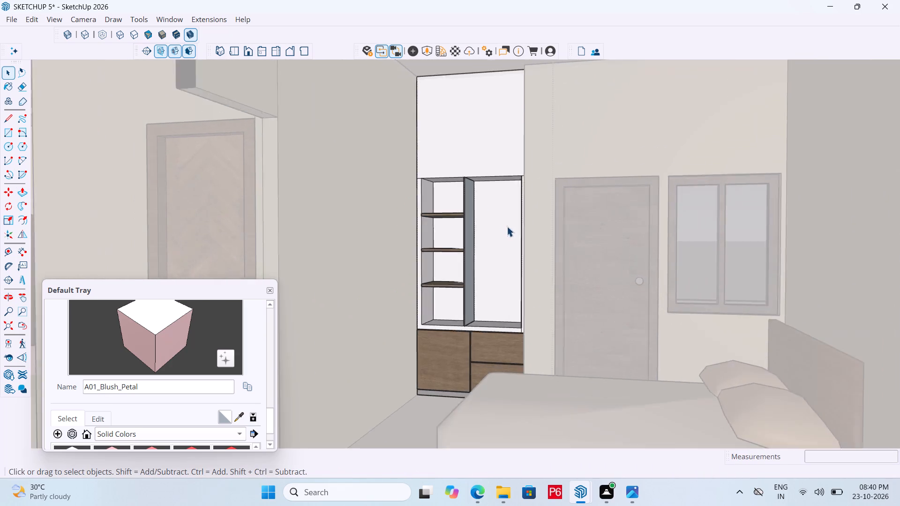
scroll(507, 226, up, 1)
scroll(405, 194, down, 4)
middle_drag(458, 262, 469, 287)
scroll(477, 308, up, 3)
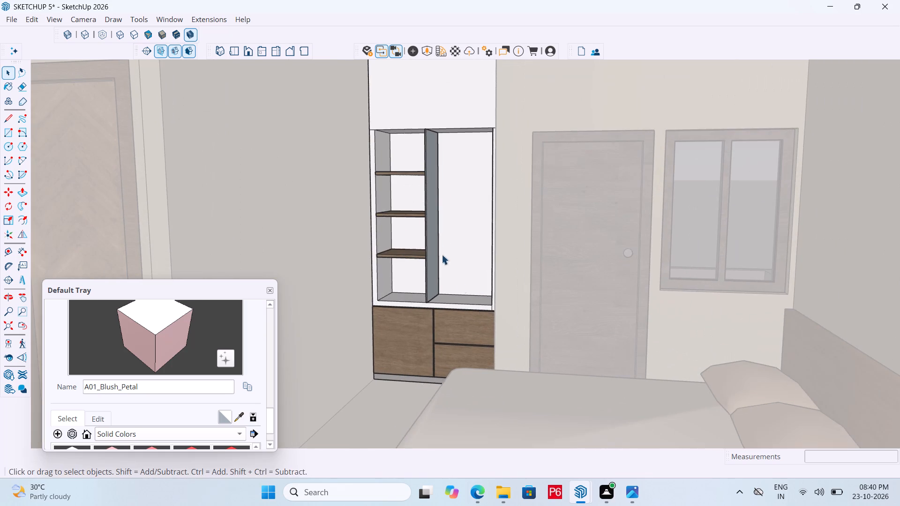
middle_drag(427, 183, 433, 169)
scroll(458, 159, up, 4)
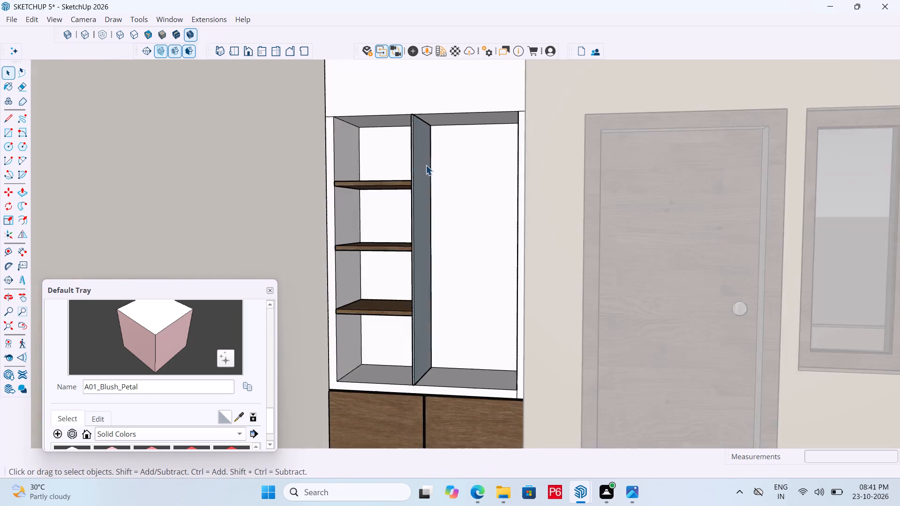
middle_drag(426, 165, 327, 165)
scroll(193, 403, down, 1)
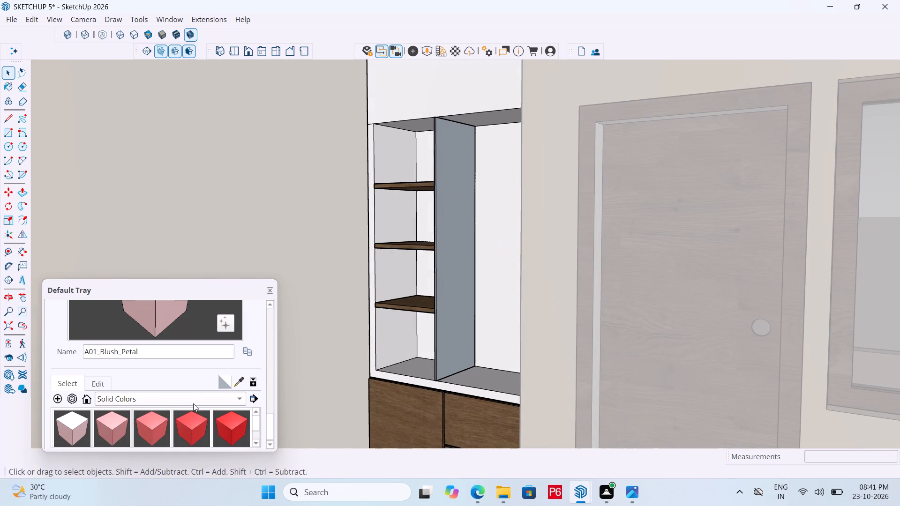
click(78, 418)
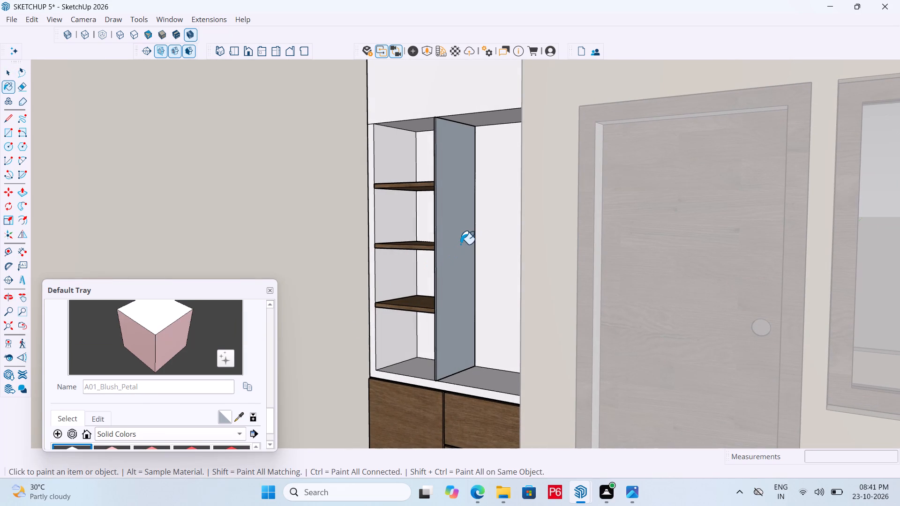
click(460, 244)
Check the painted divider from both sides and save the model.
middle_drag(444, 251, 573, 268)
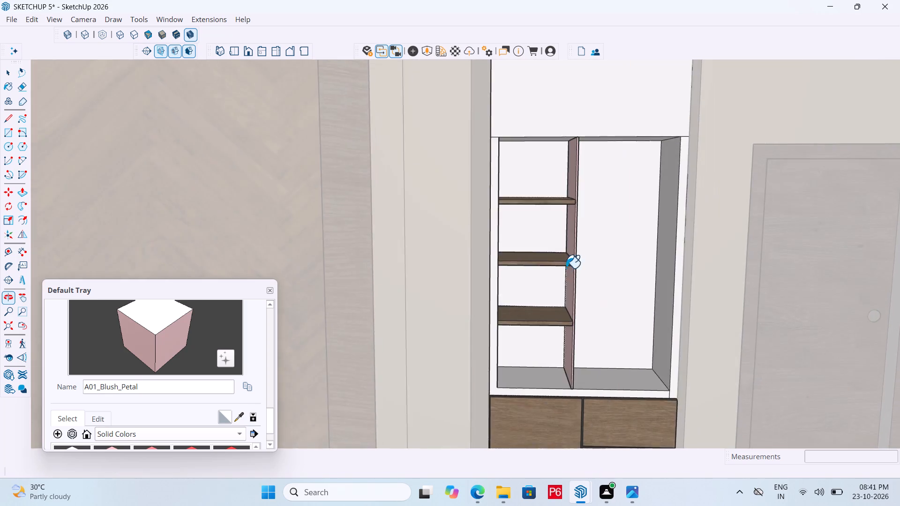
scroll(573, 259, up, 9)
middle_drag(598, 234, 566, 243)
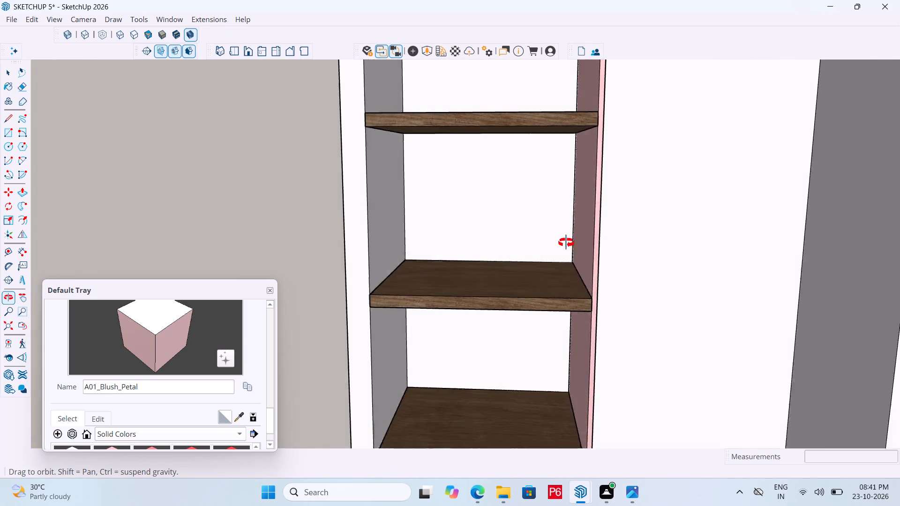
middle_drag(566, 243, 536, 243)
scroll(407, 216, down, 6)
key(ctrl+s)
key(ctrl+s)
key(ctrl+s)
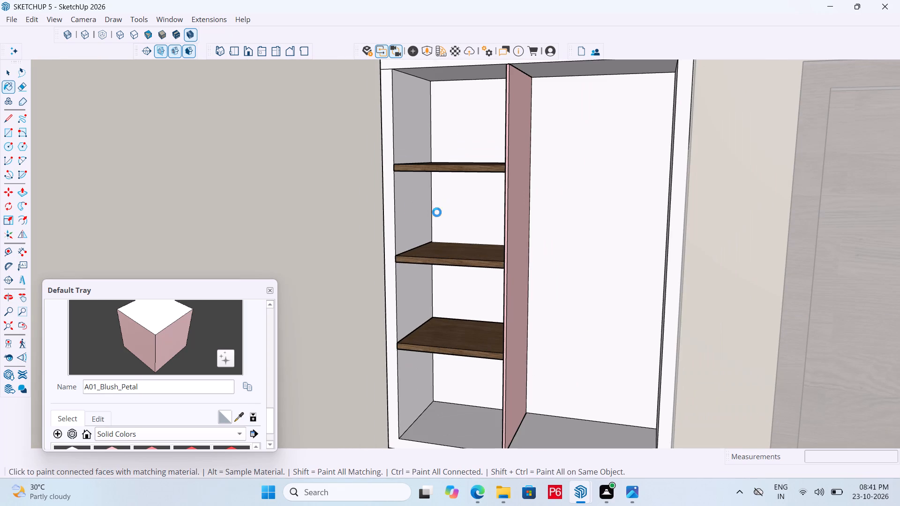
key(ctrl+s)
key(ctrl+s)
key(ctrl+s)
key(ctrl+s)
key(ctrl+s)
key(ctrl+s)
key(ctrl+s)
key(ctrl+s)
key(ctrl+s)
key(ctrl+s)
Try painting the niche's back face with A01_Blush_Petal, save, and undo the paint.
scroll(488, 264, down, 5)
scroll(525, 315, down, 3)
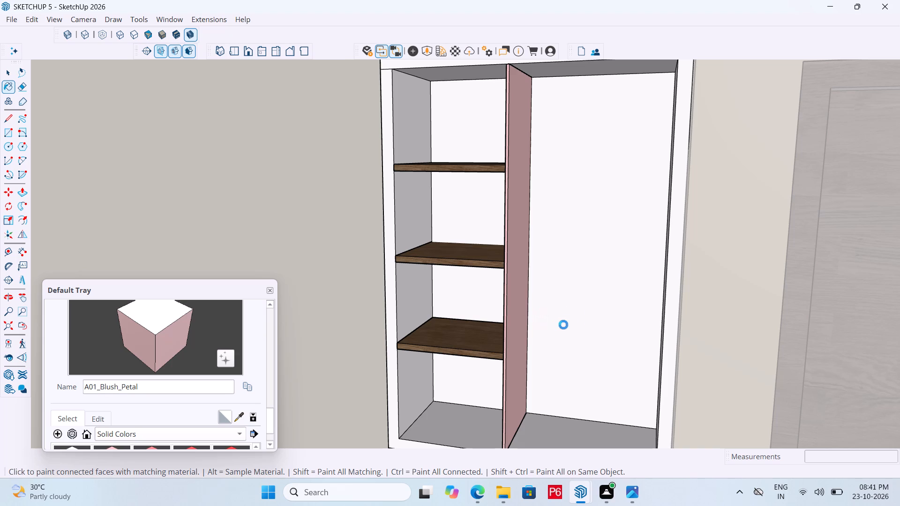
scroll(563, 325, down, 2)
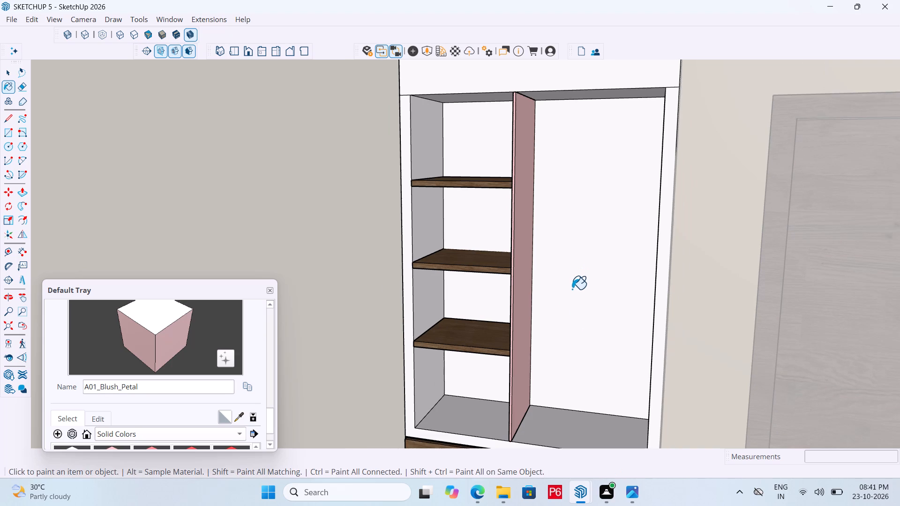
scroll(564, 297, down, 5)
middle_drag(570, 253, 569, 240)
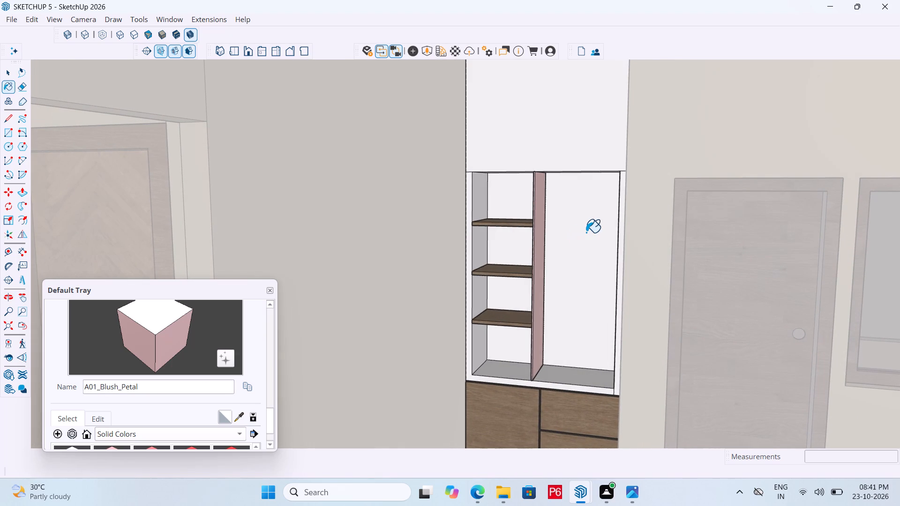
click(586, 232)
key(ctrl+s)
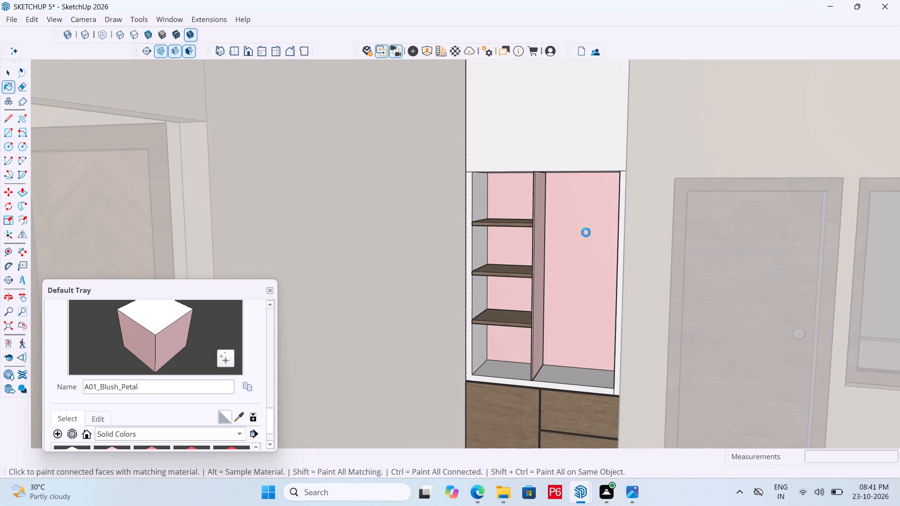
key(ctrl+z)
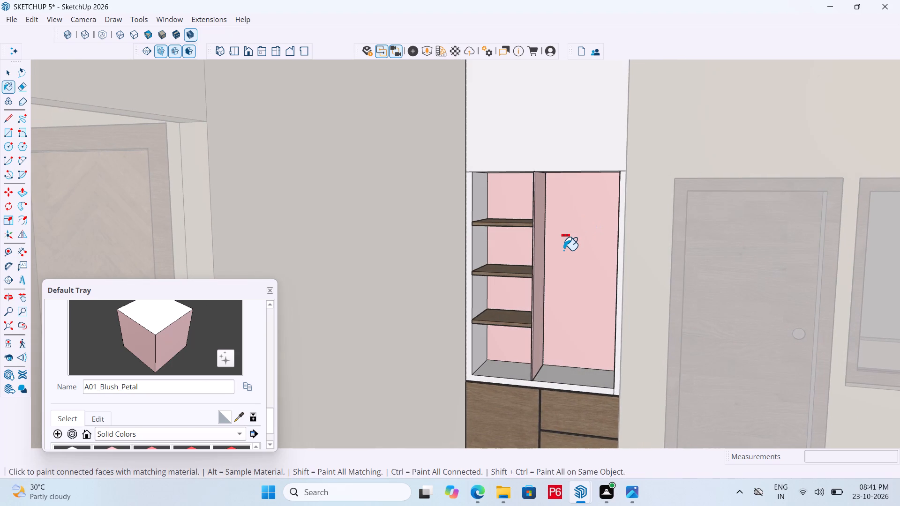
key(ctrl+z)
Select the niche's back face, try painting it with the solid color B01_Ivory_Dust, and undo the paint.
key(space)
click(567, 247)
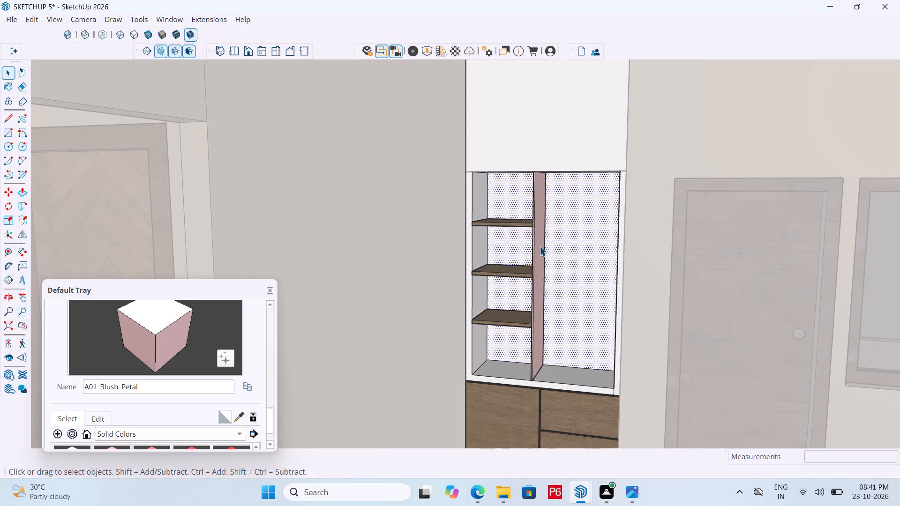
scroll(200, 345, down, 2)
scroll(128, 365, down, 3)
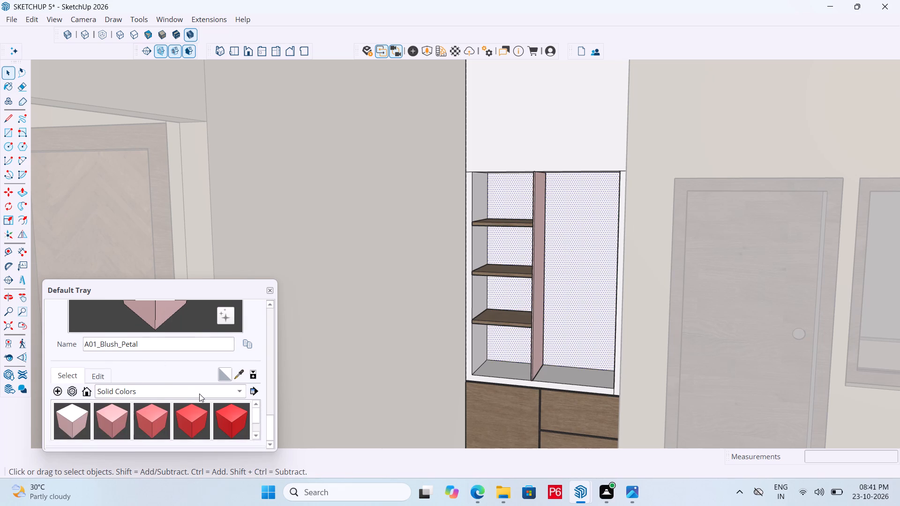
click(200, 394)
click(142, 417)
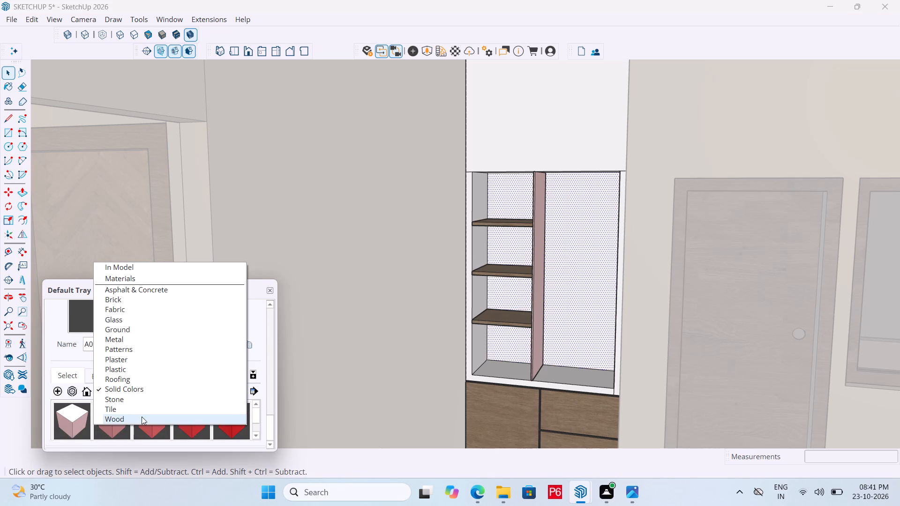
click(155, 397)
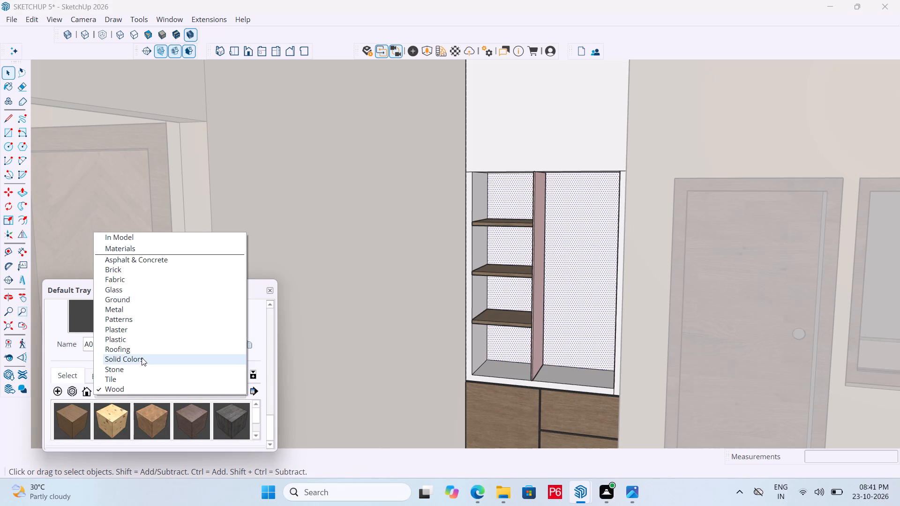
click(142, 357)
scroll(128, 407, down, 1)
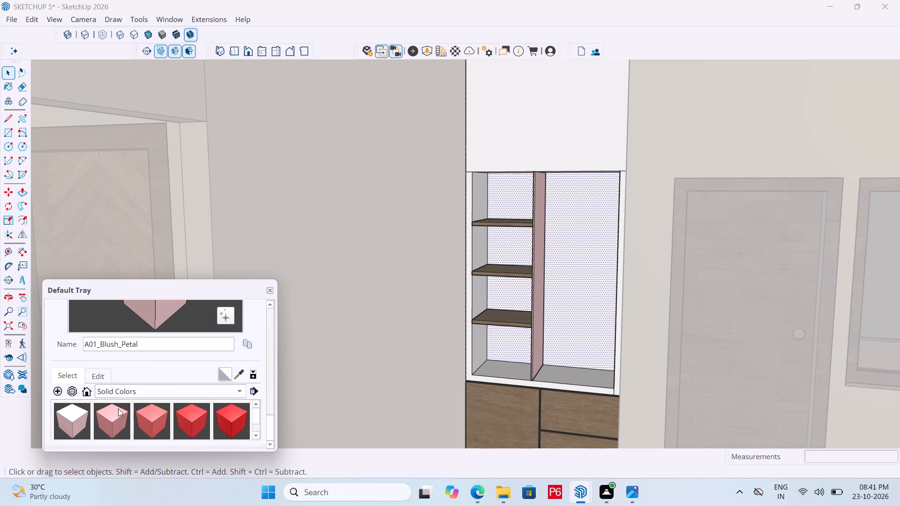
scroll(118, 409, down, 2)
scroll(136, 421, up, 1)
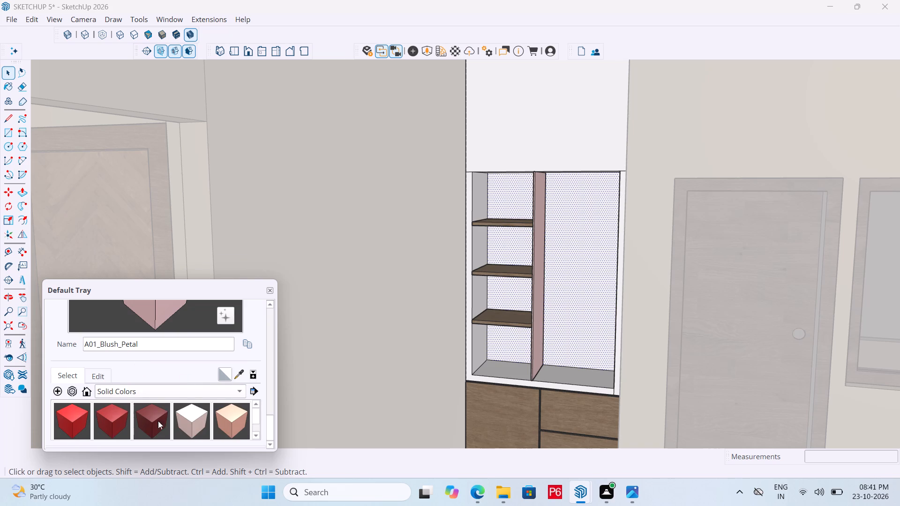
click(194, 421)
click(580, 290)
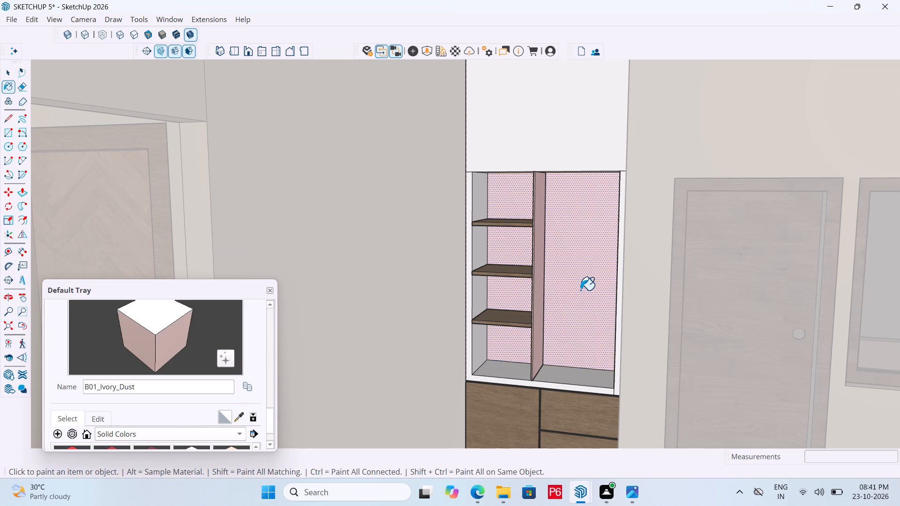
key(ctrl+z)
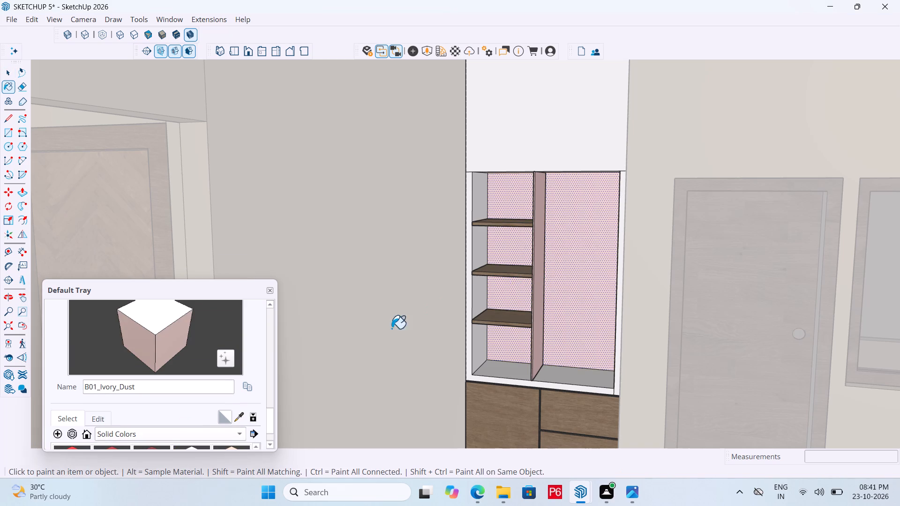
Paint the niche's back face with the solid color C01_Vanilla_Cream.
scroll(154, 423, down, 1)
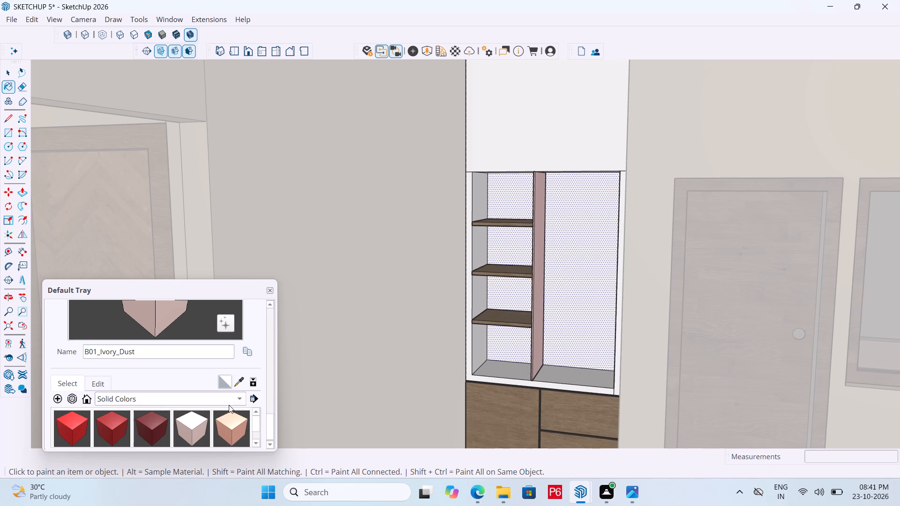
scroll(169, 419, down, 2)
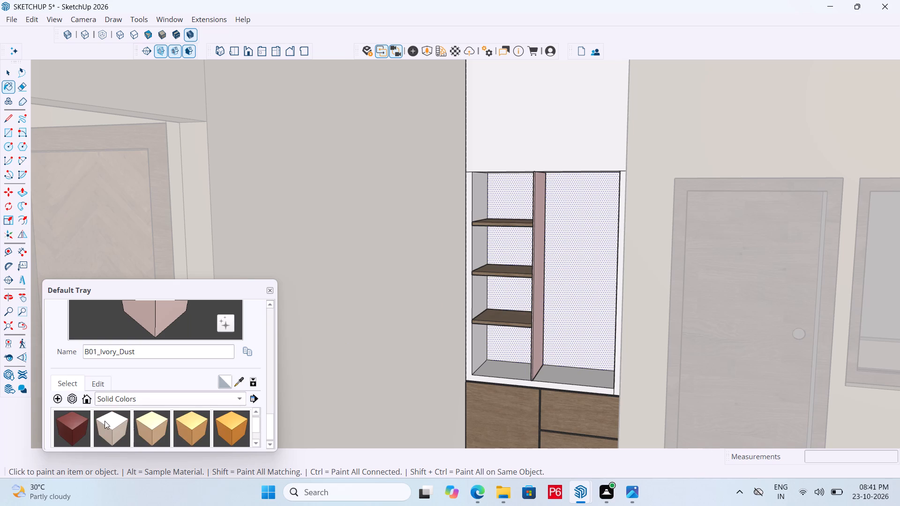
click(105, 421)
click(561, 274)
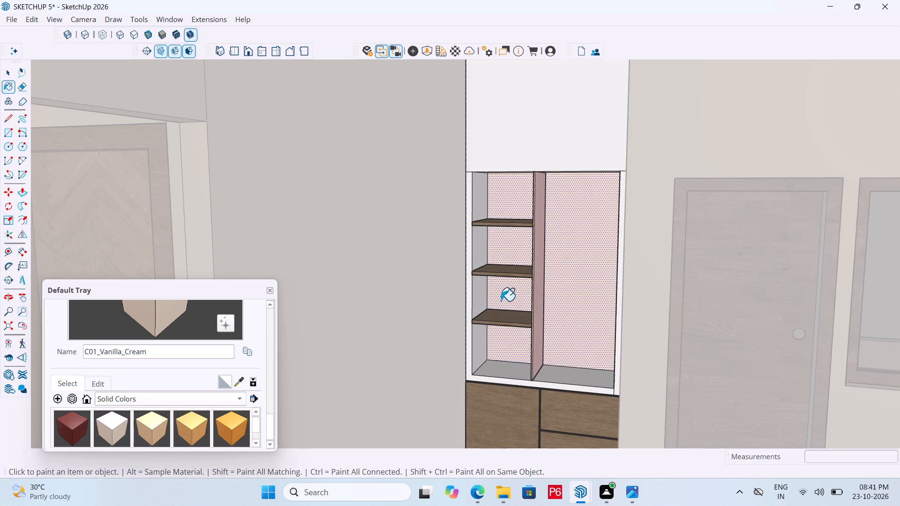
Paint the niche's inner side faces, top face and floor with C01_Vanilla_Cream.
click(479, 290)
middle_drag(612, 293, 652, 299)
scroll(650, 298, up, 5)
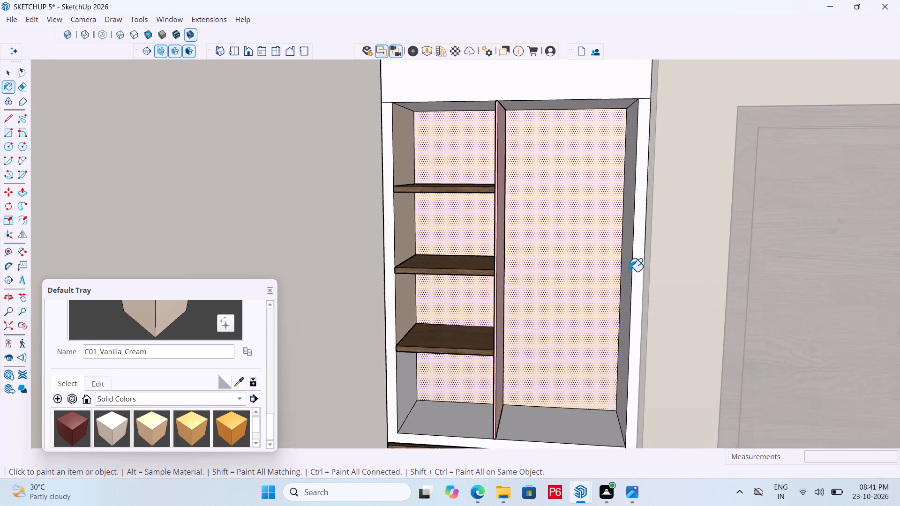
scroll(628, 264, up, 2)
click(626, 255)
scroll(561, 171, down, 5)
middle_drag(539, 171, 528, 101)
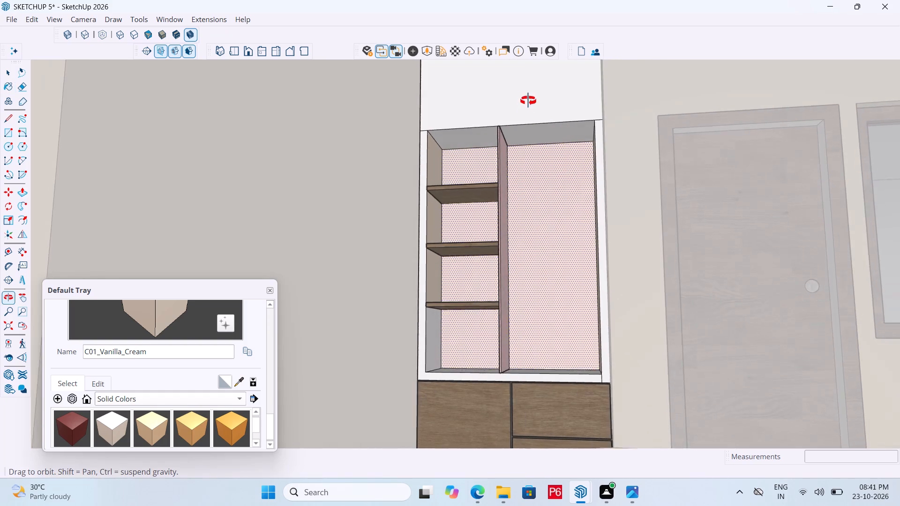
middle_drag(528, 101, 528, 100)
click(532, 131)
middle_drag(501, 314, 477, 402)
scroll(500, 314, down, 1)
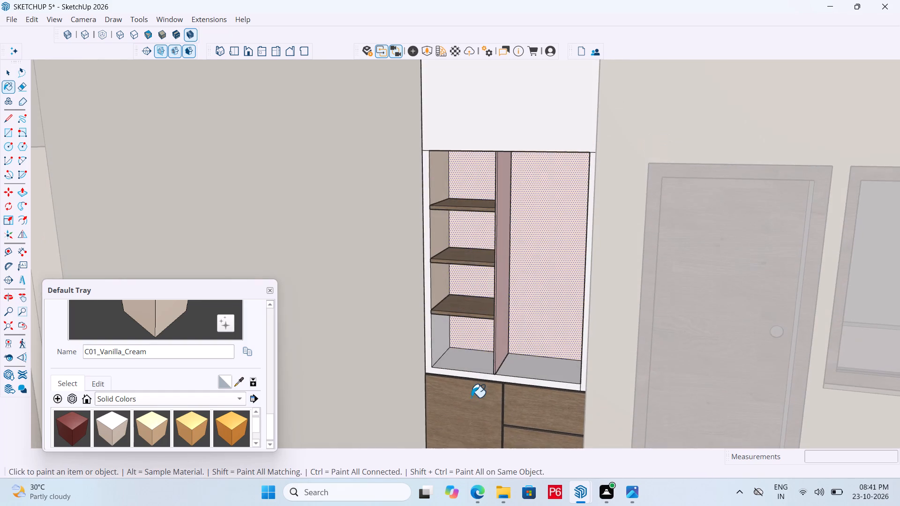
scroll(519, 385, up, 4)
click(525, 365)
click(400, 313)
Save the model with the painted niche interior.
scroll(386, 253, down, 4)
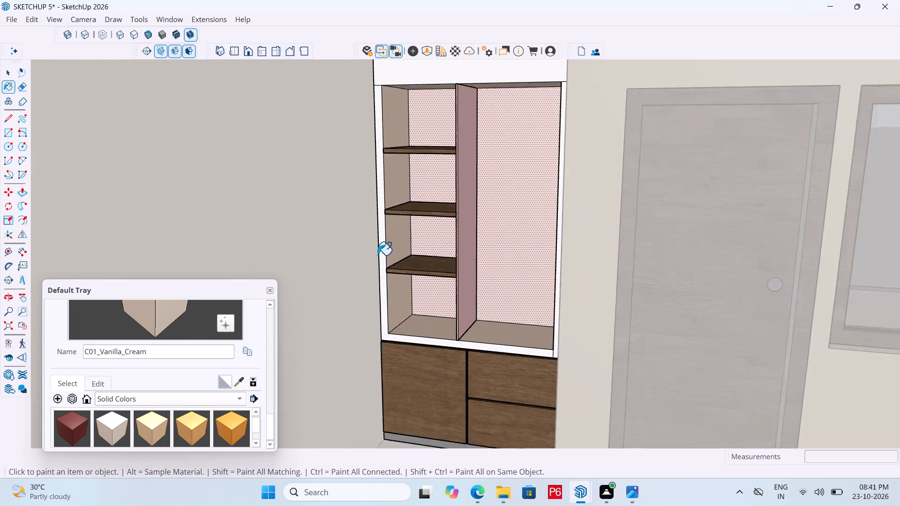
scroll(377, 255, down, 2)
middle_drag(458, 264, 472, 268)
key(ctrl+s)
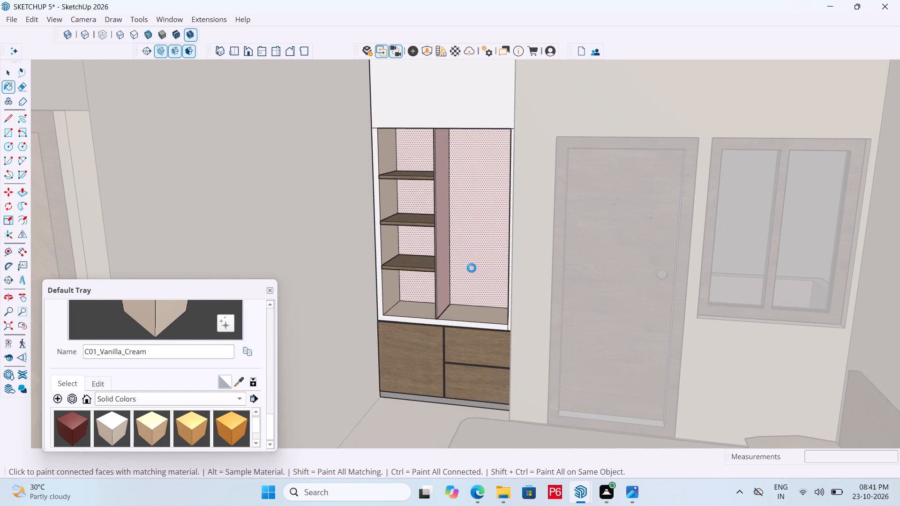
Save the model with the cream-painted niche interior.
key(ctrl+s)
key(ctrl+s)
key(ctrl+s)
key(ctrl+s)
key(ctrl+s)
key(space)
scroll(462, 192, up, 4)
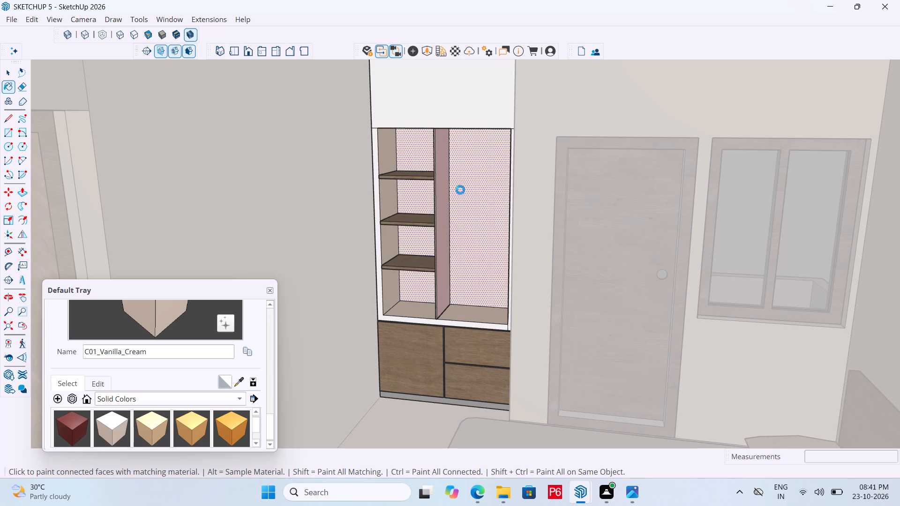
scroll(460, 190, up, 2)
key(space)
Examine the painted niche interior and the lower corner of its white front frame from several angles.
scroll(535, 274, down, 5)
middle_drag(497, 219, 493, 179)
scroll(493, 179, up, 4)
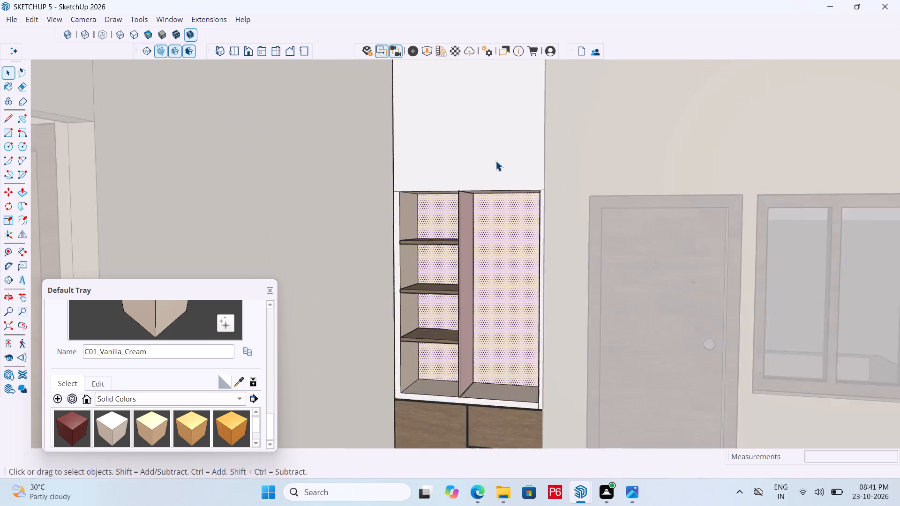
scroll(495, 161, up, 1)
scroll(571, 187, up, 4)
scroll(441, 174, down, 6)
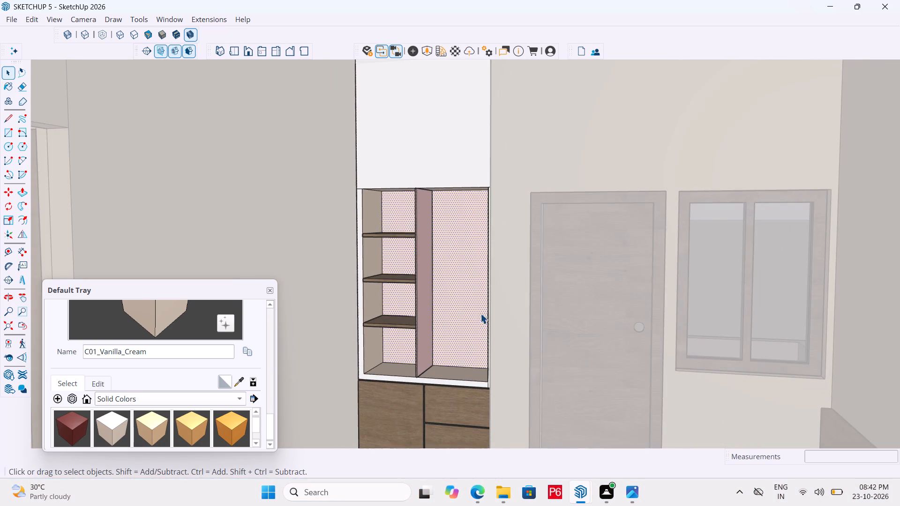
middle_drag(480, 319, 483, 335)
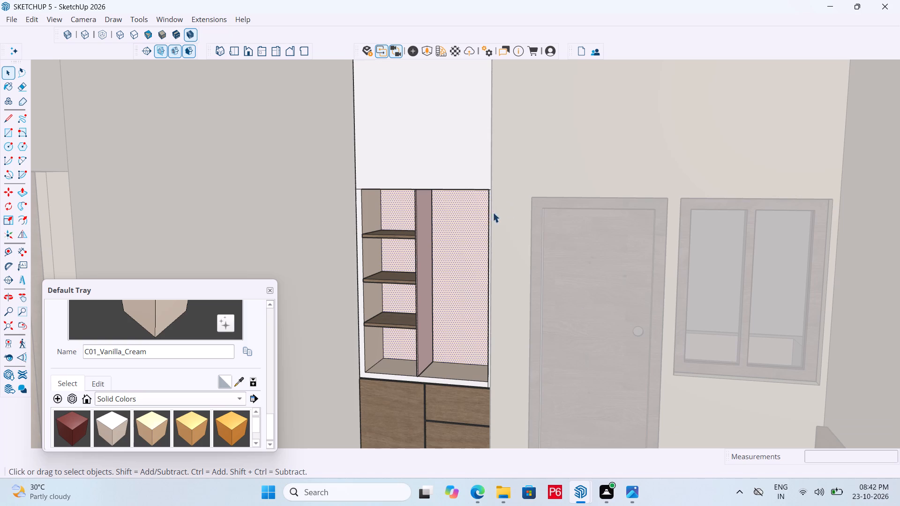
middle_drag(403, 241, 475, 227)
scroll(479, 383, up, 6)
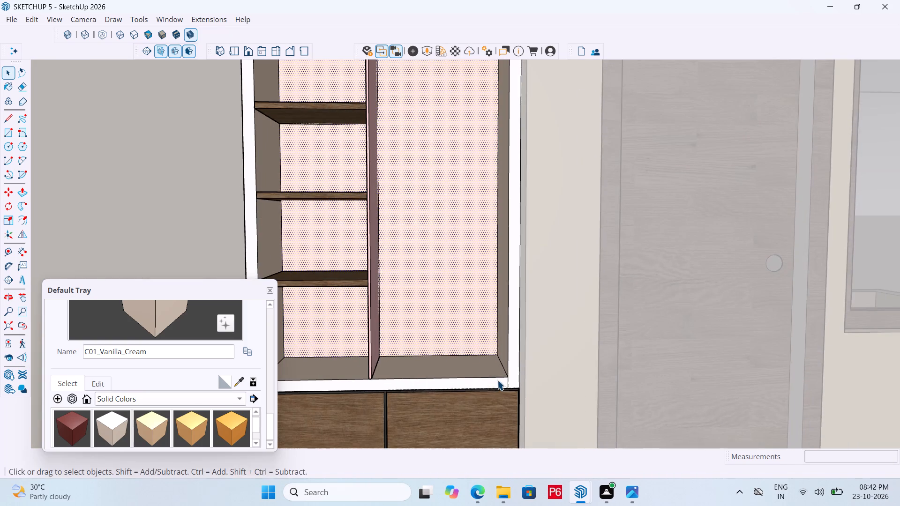
middle_drag(498, 381, 492, 444)
scroll(506, 407, up, 6)
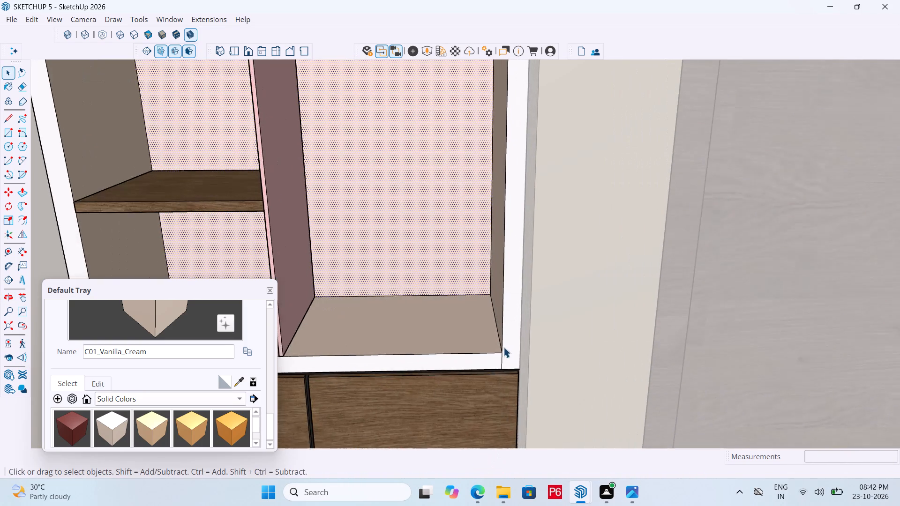
scroll(503, 347, up, 3)
middle_drag(501, 373, 476, 358)
scroll(664, 304, down, 7)
scroll(521, 328, down, 5)
middle_drag(508, 330, 508, 330)
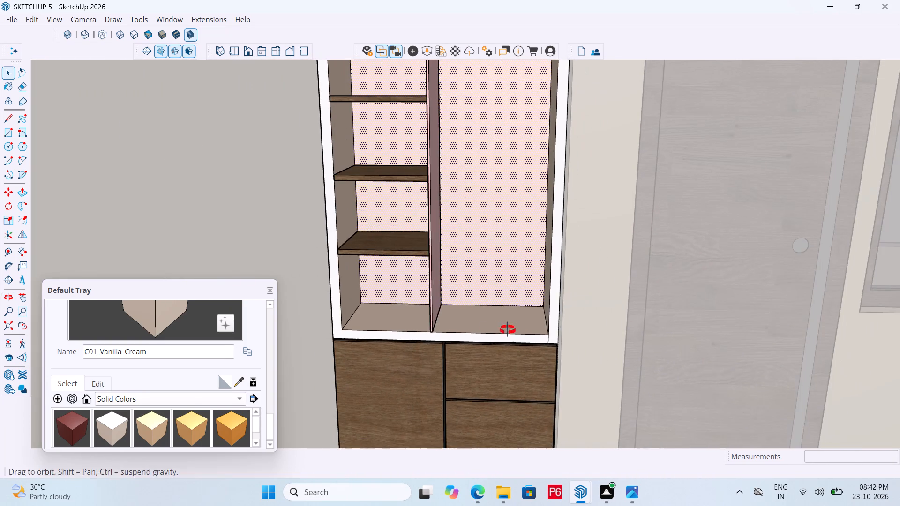
middle_drag(508, 330, 461, 330)
Save the model again after checking the niche.
key(ctrl+s)
key(ctrl+s)
key(ctrl+s)
key(ctrl+s)
key(ctrl+s)
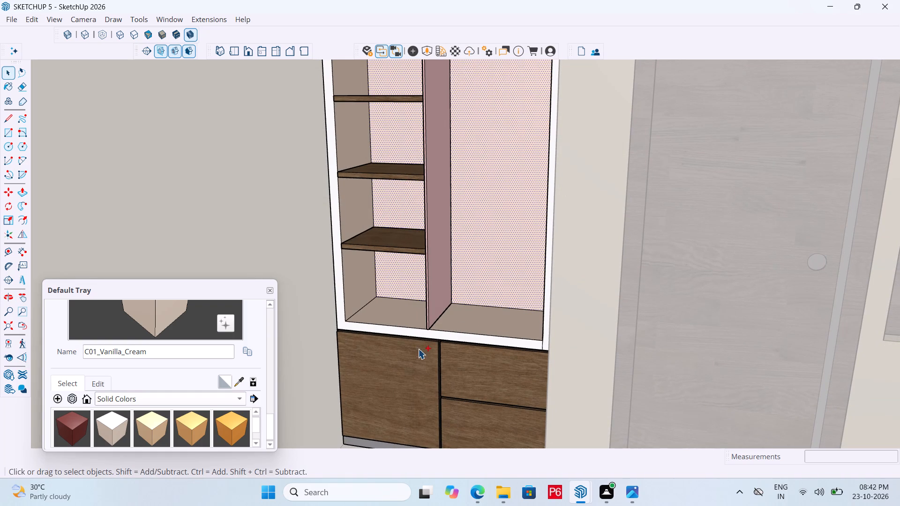
key(ctrl+s)
key(ctrl+s)
key(ctrl+s)
key(ctrl+s)
key(ctrl+s)
Erase the short dividing edge at the lower corner of the niche's white front frame, joining its side and bottom strips.
scroll(388, 364, down, 6)
middle_drag(461, 324, 470, 329)
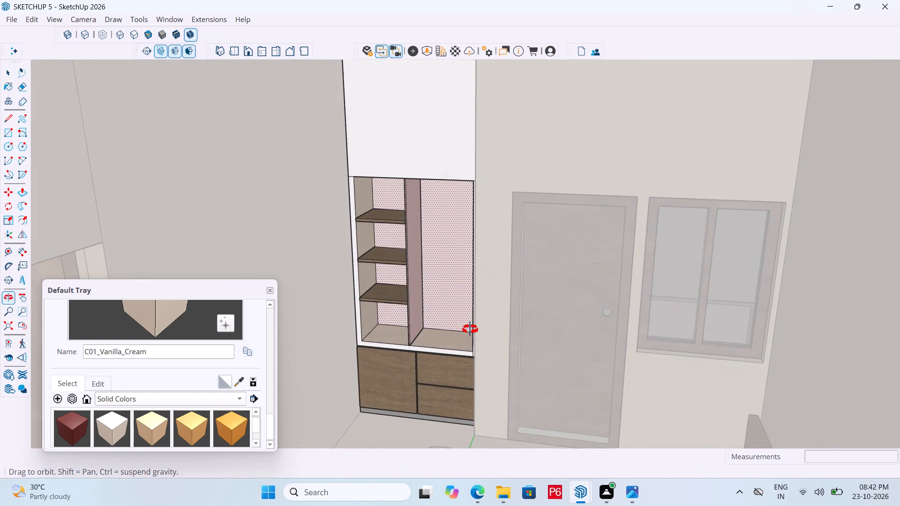
middle_drag(470, 329, 468, 328)
scroll(413, 360, up, 6)
click(506, 350)
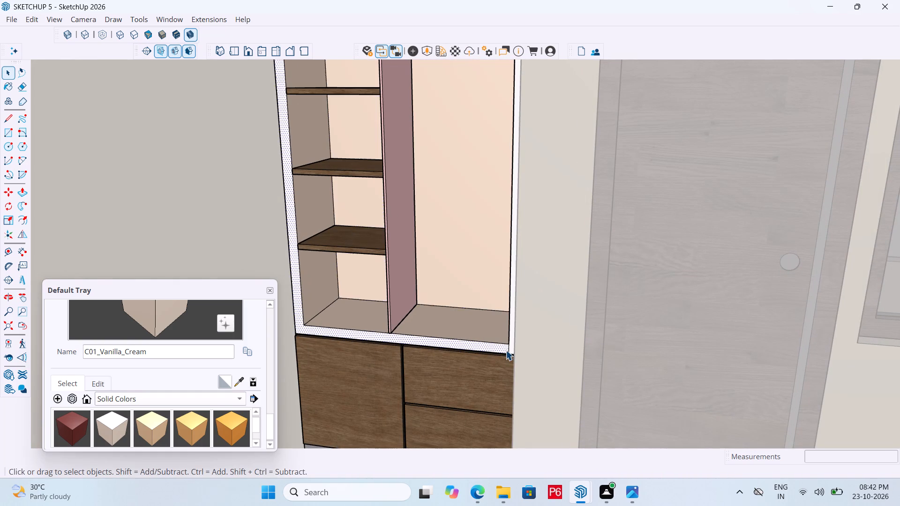
scroll(507, 347, up, 5)
click(514, 340)
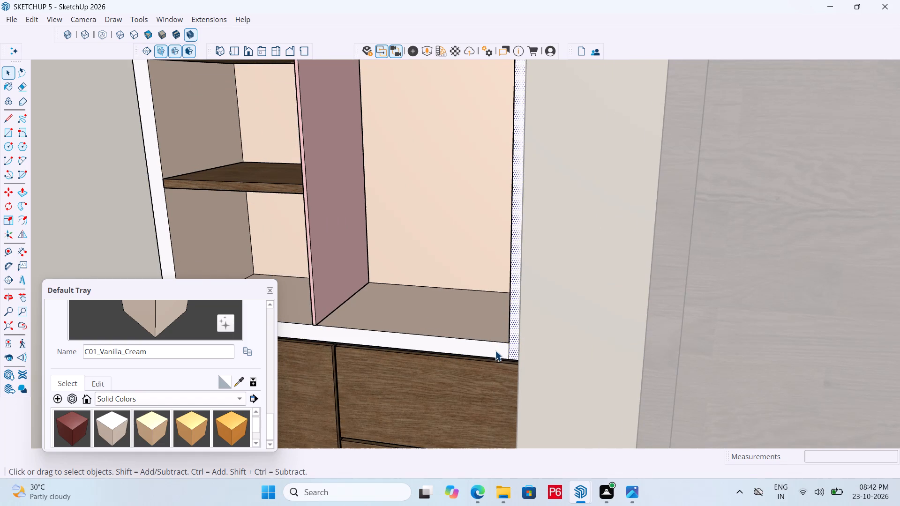
click(495, 350)
scroll(508, 352, up, 5)
key(e)
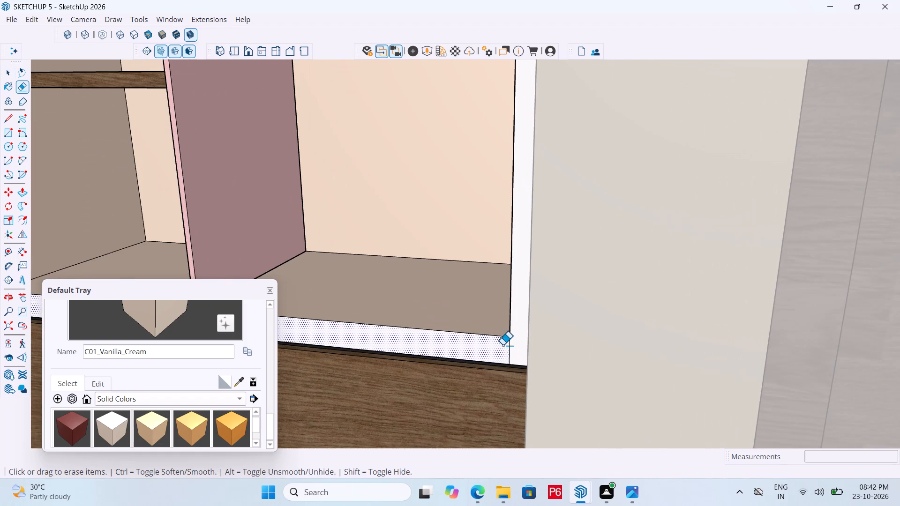
drag(504, 345, 510, 347)
scroll(517, 341, down, 7)
scroll(479, 357, down, 6)
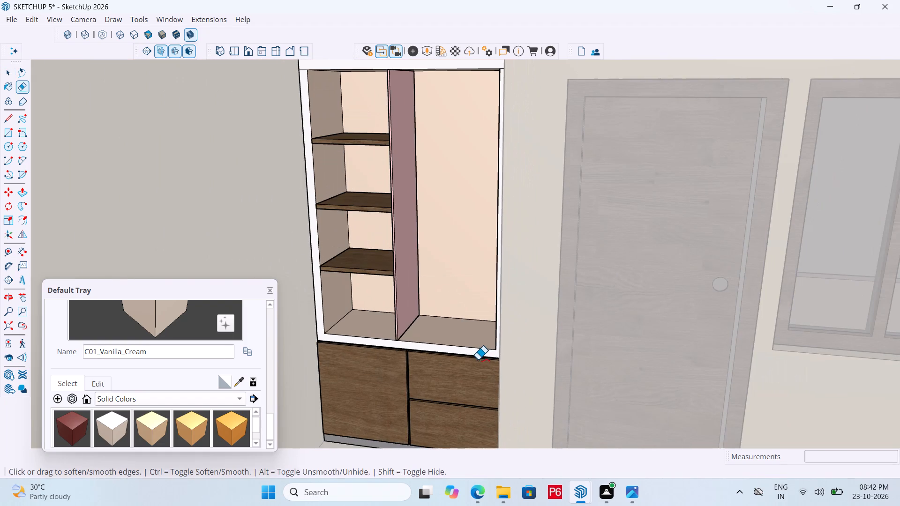
Save the model with the cleaned-up niche frame.
key(ctrl+s)
key(ctrl+s)
key(ctrl+s)
key(ctrl+s)
ctrl+scroll(479, 370, down, 2)
key(ctrl+s)
key(ctrl+s)
key(ctrl+s)
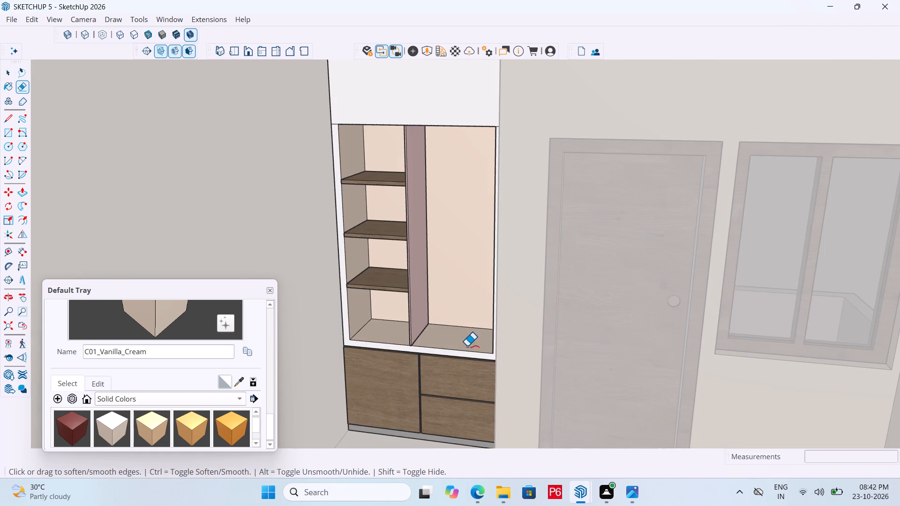
Check the extents of the niche's front frame face and the upper panel face by selecting each in turn.
scroll(493, 148, up, 5)
scroll(358, 133, down, 7)
scroll(392, 224, up, 5)
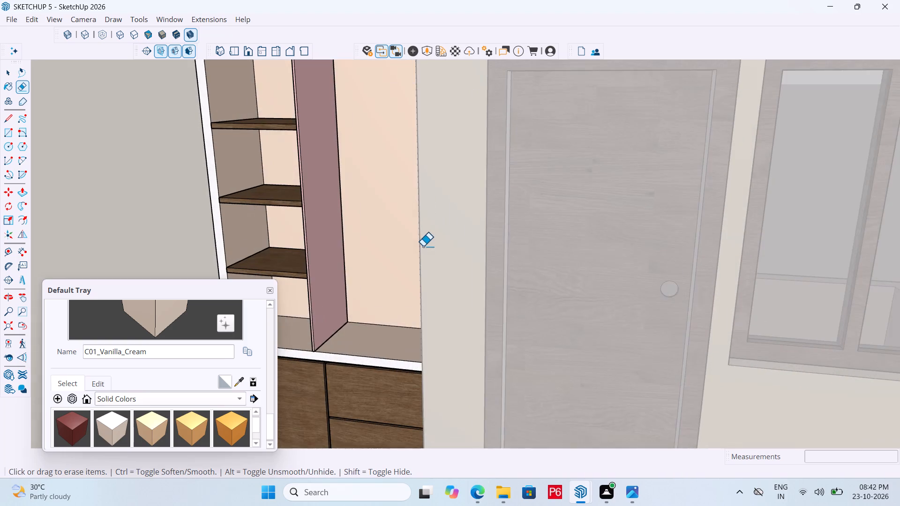
middle_drag(436, 255, 485, 275)
key(space)
scroll(422, 271, up, 6)
click(420, 277)
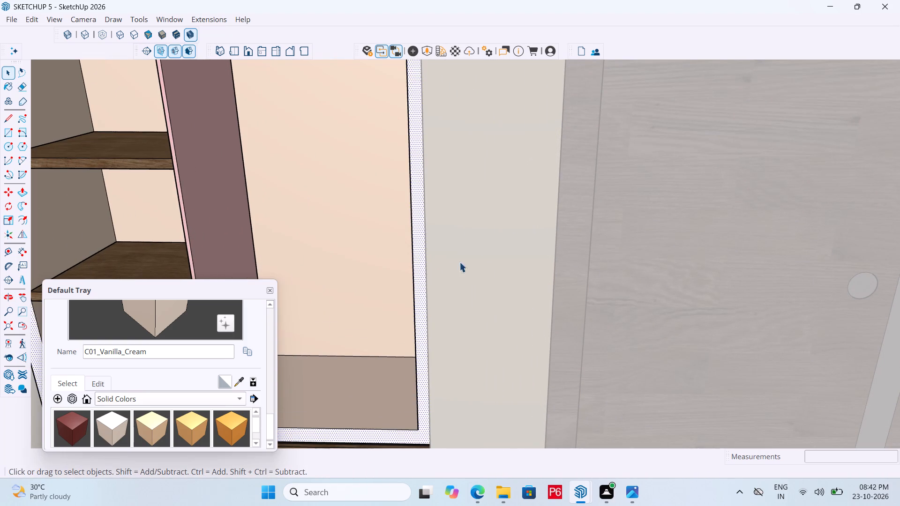
scroll(528, 277, down, 11)
middle_drag(524, 301, 544, 283)
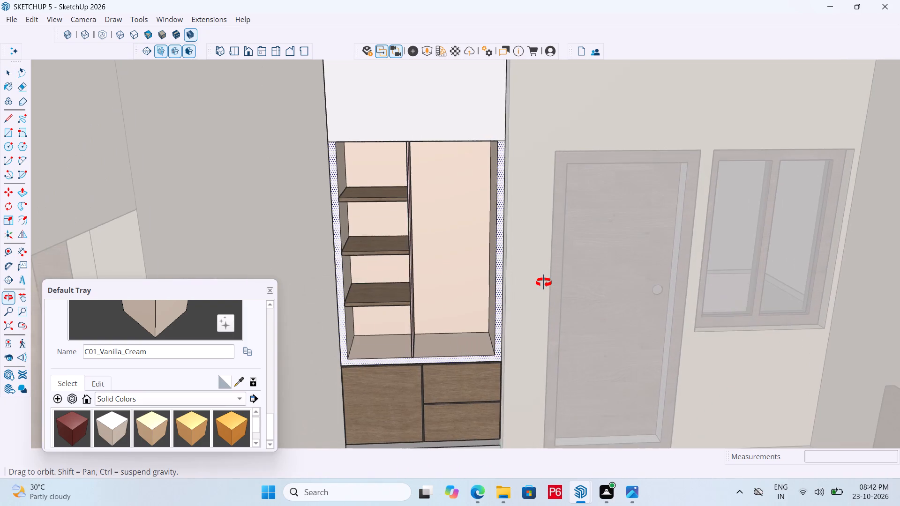
middle_drag(544, 283, 542, 283)
click(457, 130)
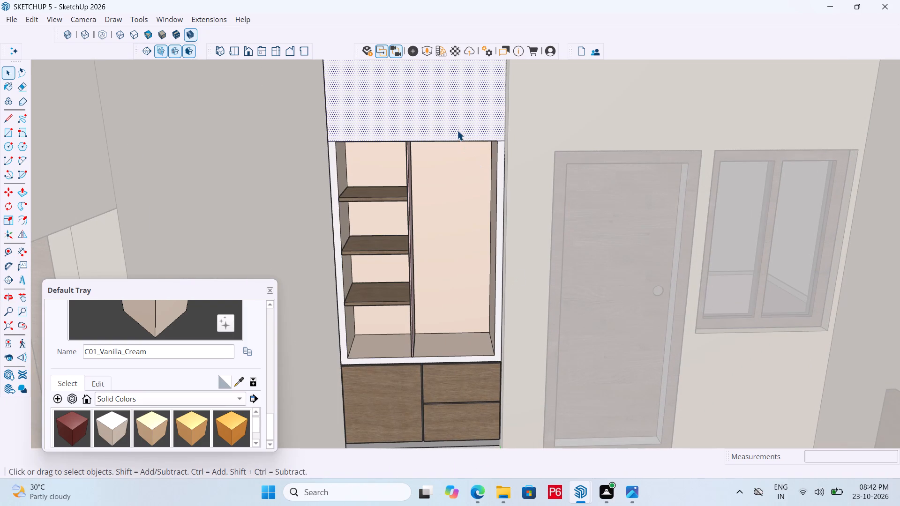
middle_click(500, 193)
scroll(503, 195, up, 4)
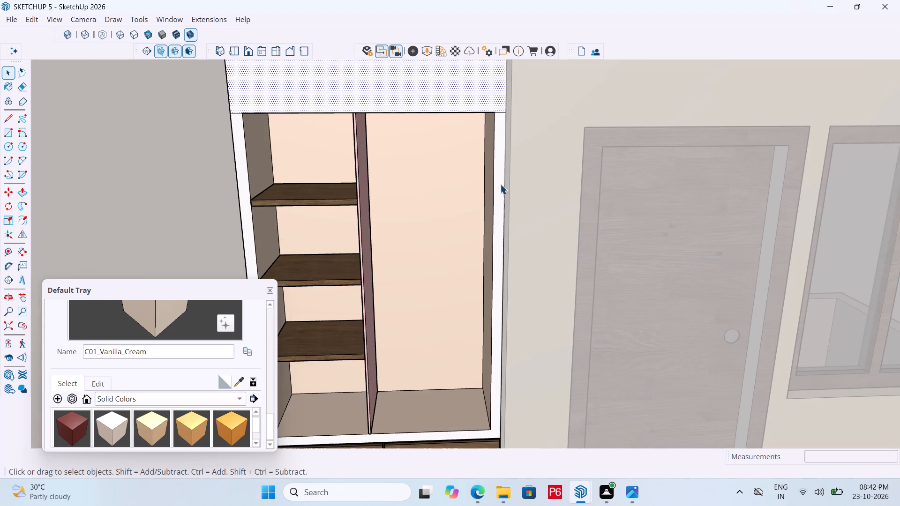
Paint the niche's white front frame with the Wood material Wood_Floor_12_1K.
click(498, 168)
scroll(509, 130, down, 4)
middle_drag(502, 134, 465, 142)
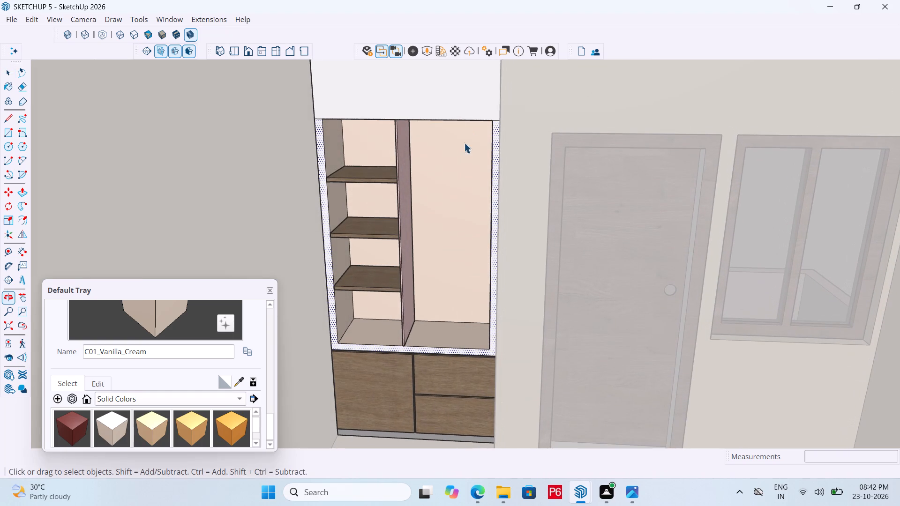
click(195, 400)
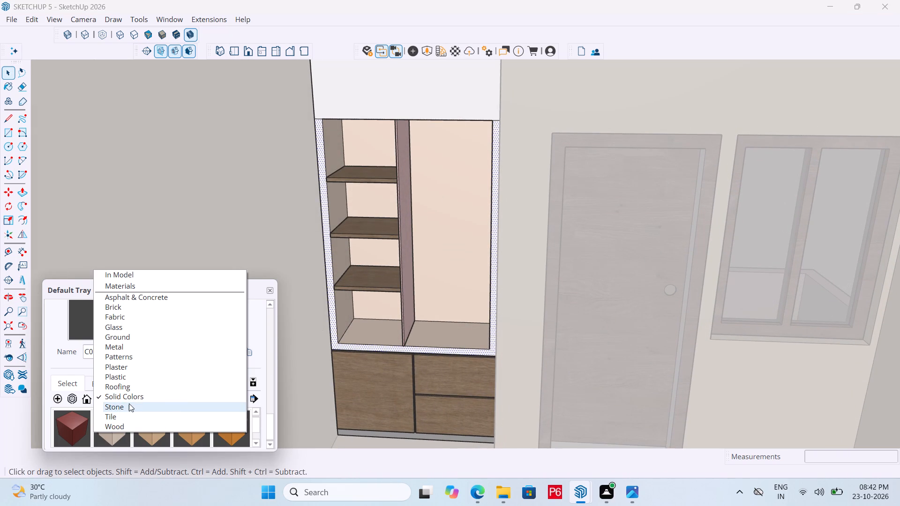
click(72, 424)
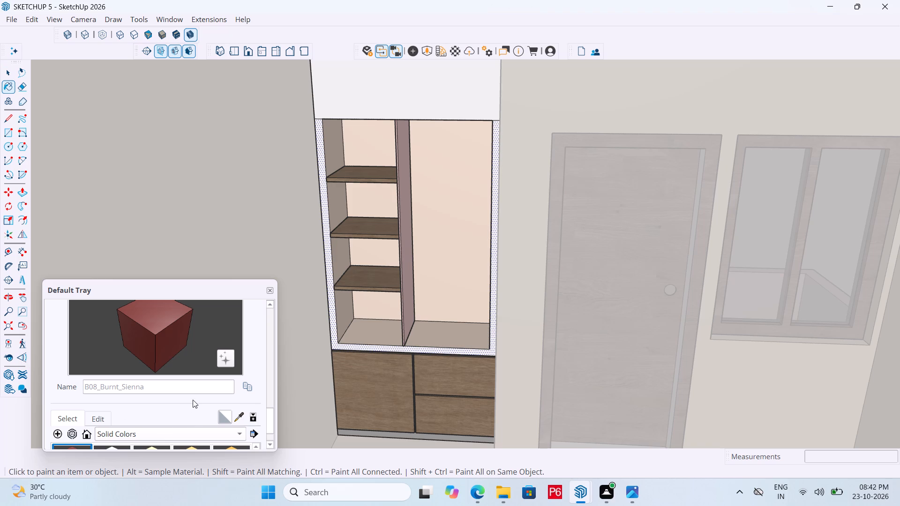
click(175, 438)
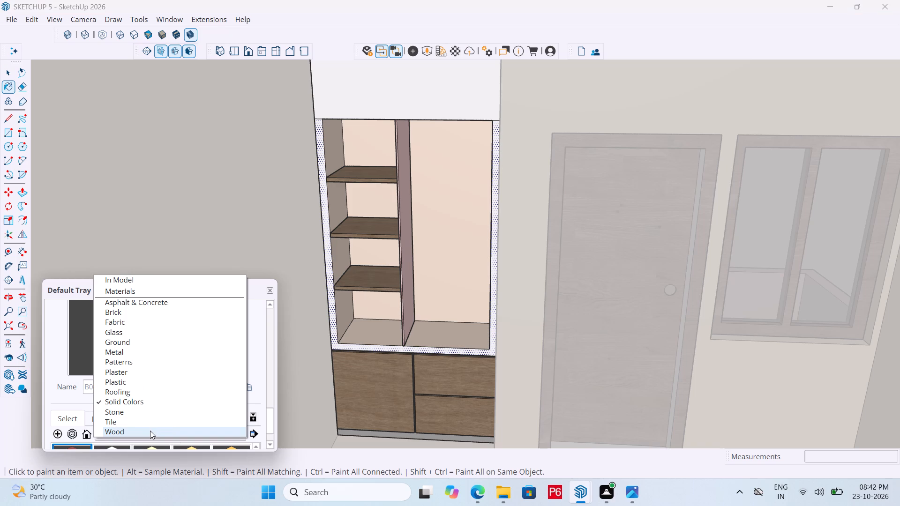
click(150, 431)
scroll(216, 413, down, 6)
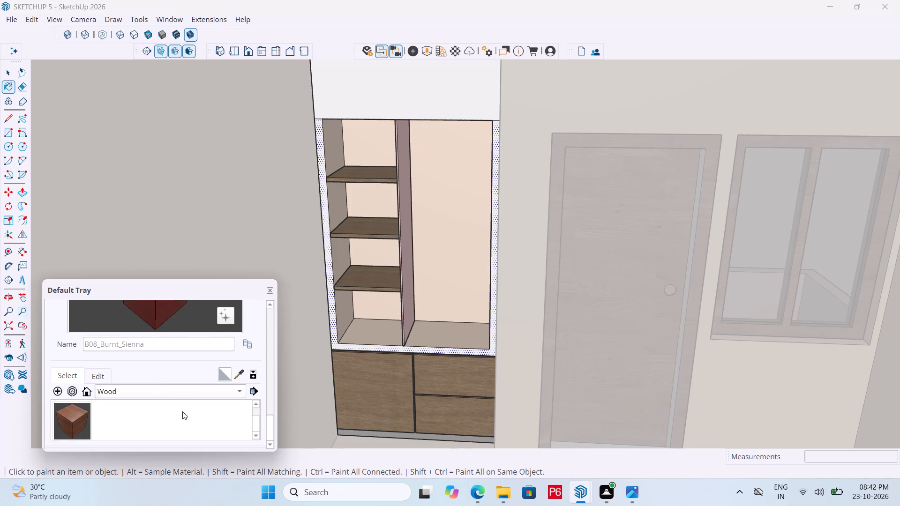
scroll(123, 424, up, 1)
click(191, 424)
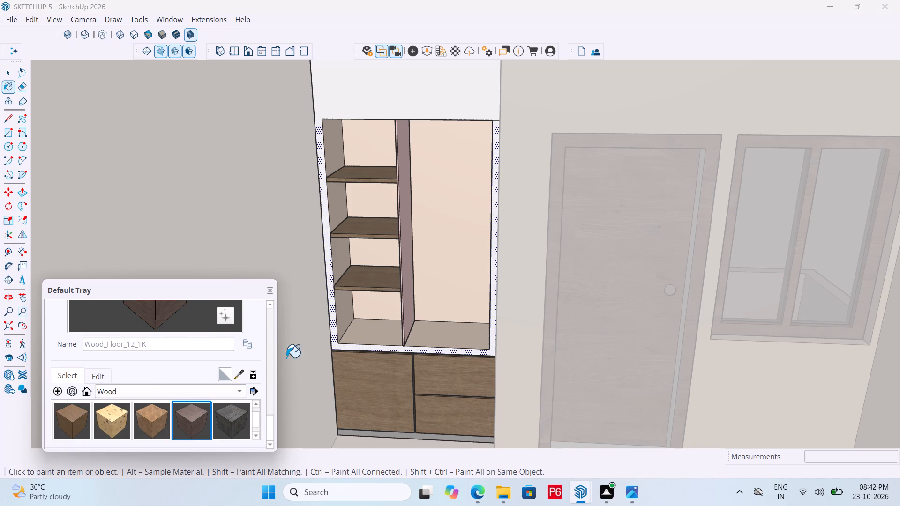
click(332, 320)
Examine the wood-painted niche frame and cabinet interior from several angles.
middle_drag(396, 301, 390, 294)
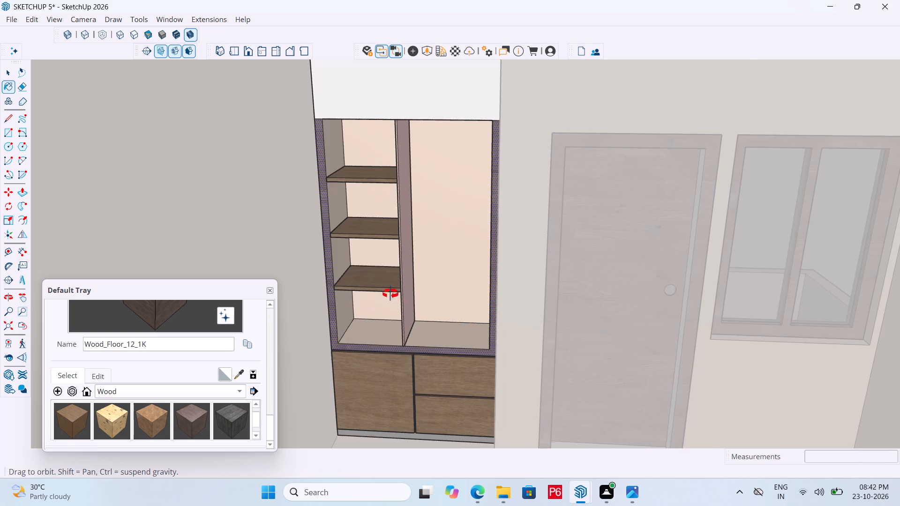
middle_drag(390, 294, 506, 206)
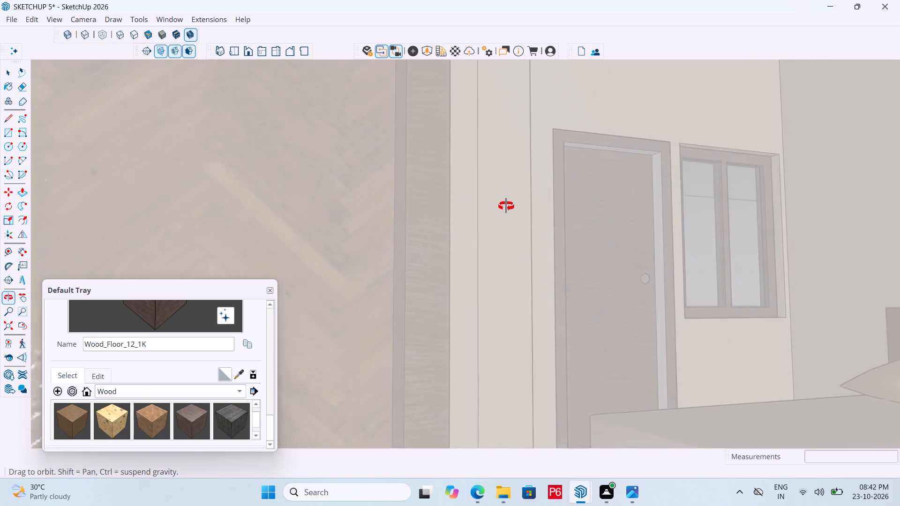
middle_drag(506, 206, 476, 229)
scroll(476, 229, up, 3)
middle_drag(468, 244, 350, 255)
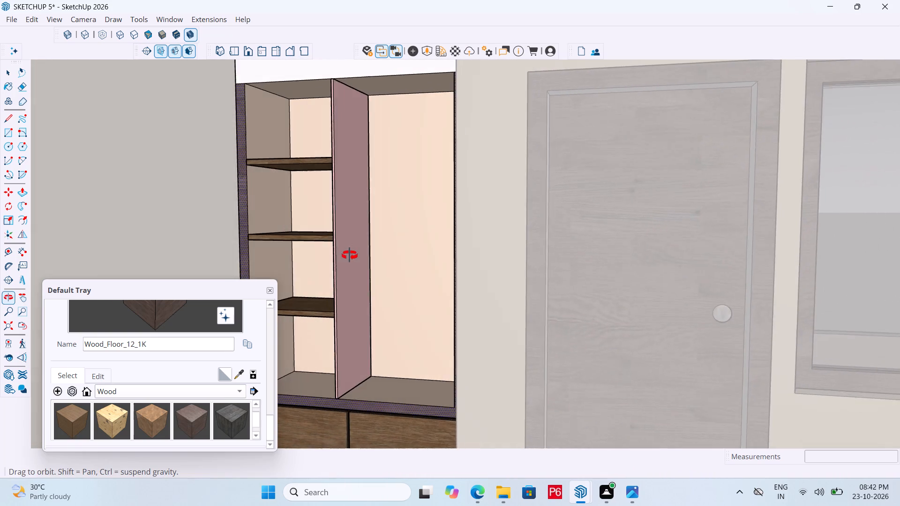
middle_drag(350, 255, 485, 335)
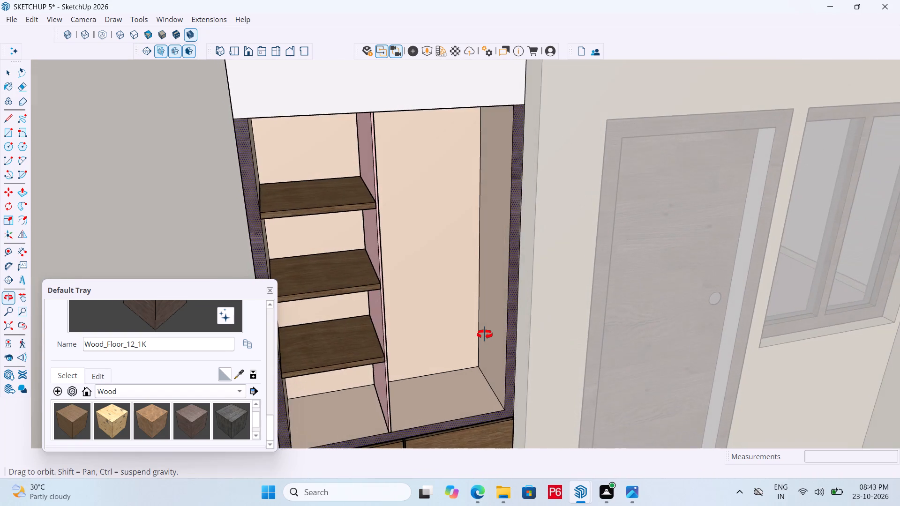
middle_drag(485, 335, 391, 306)
scroll(487, 246, down, 5)
middle_drag(489, 261, 475, 263)
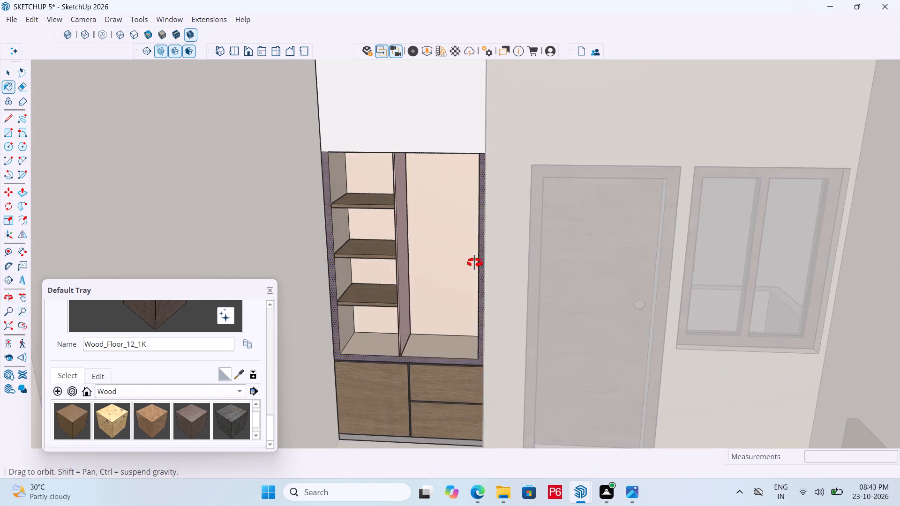
middle_drag(475, 263, 453, 262)
Save the model with the wood-painted niche frame.
key(ctrl+s)
key(ctrl+s)
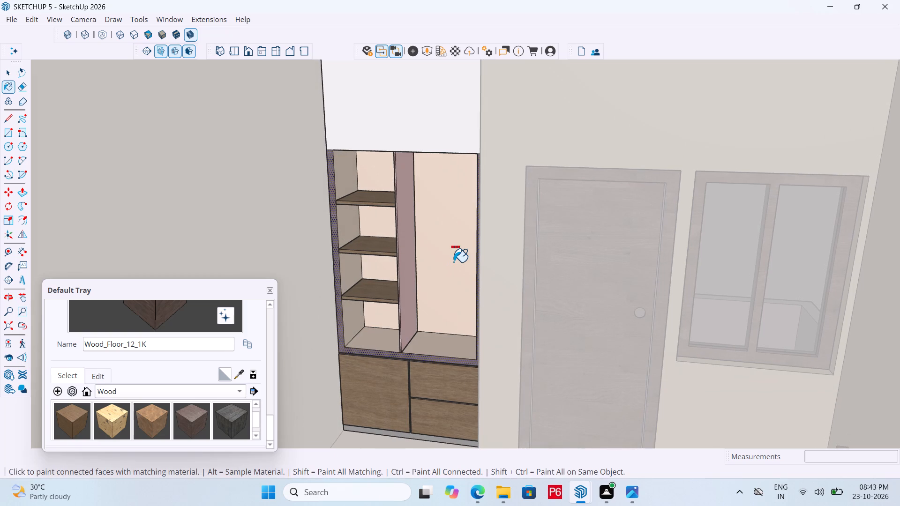
key(ctrl+s)
key(ctrl+s)
Draw a full-width rectangular strip about 1 1/2" tall along the upper panel's bottom edge, above the niche.
middle_drag(424, 159, 440, 130)
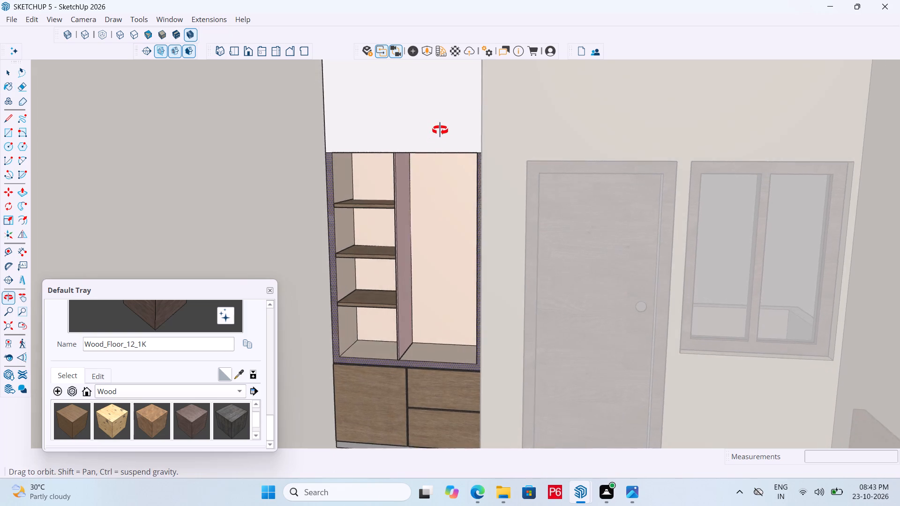
middle_drag(440, 130, 456, 121)
scroll(454, 122, up, 4)
scroll(466, 180, up, 1)
middle_drag(468, 171, 475, 121)
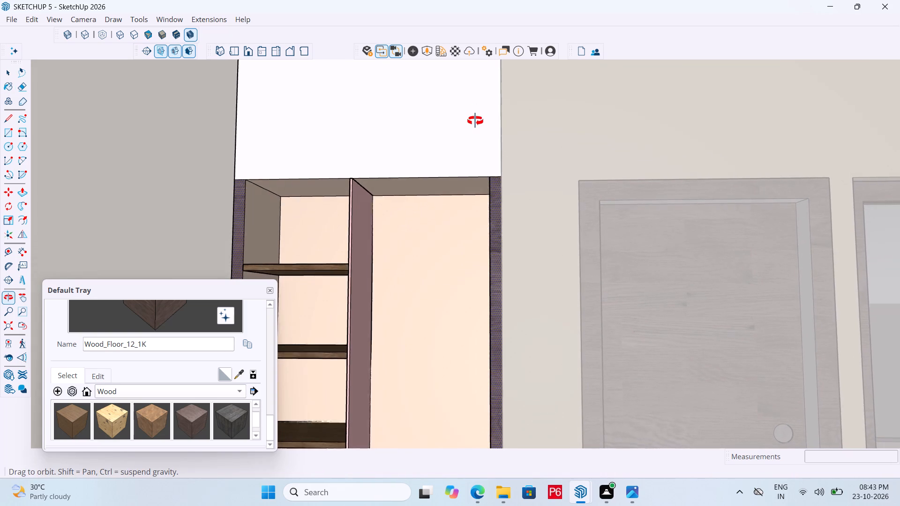
middle_drag(475, 121, 474, 123)
key(r)
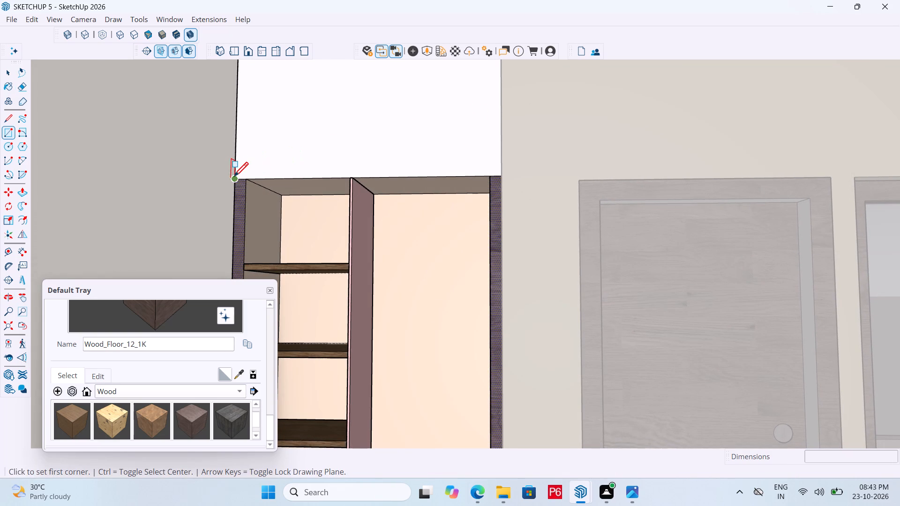
click(235, 180)
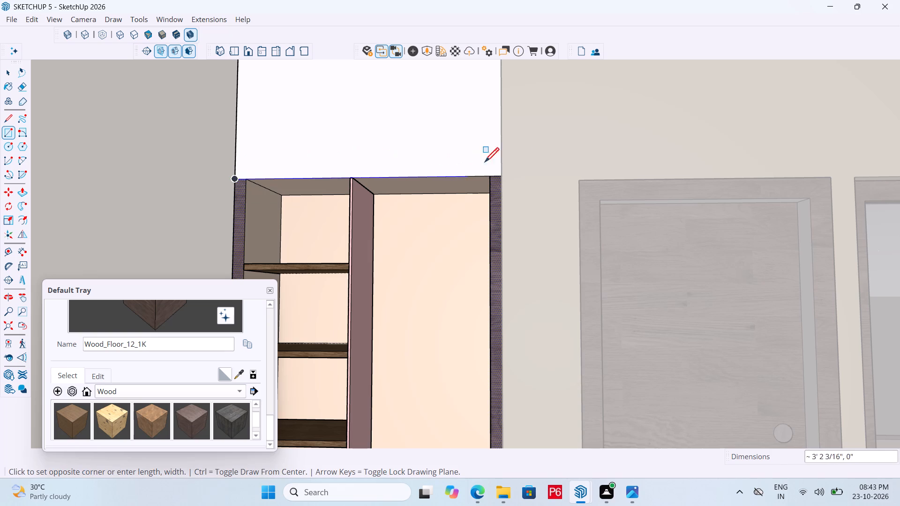
middle_drag(514, 164, 573, 211)
scroll(480, 168, up, 4)
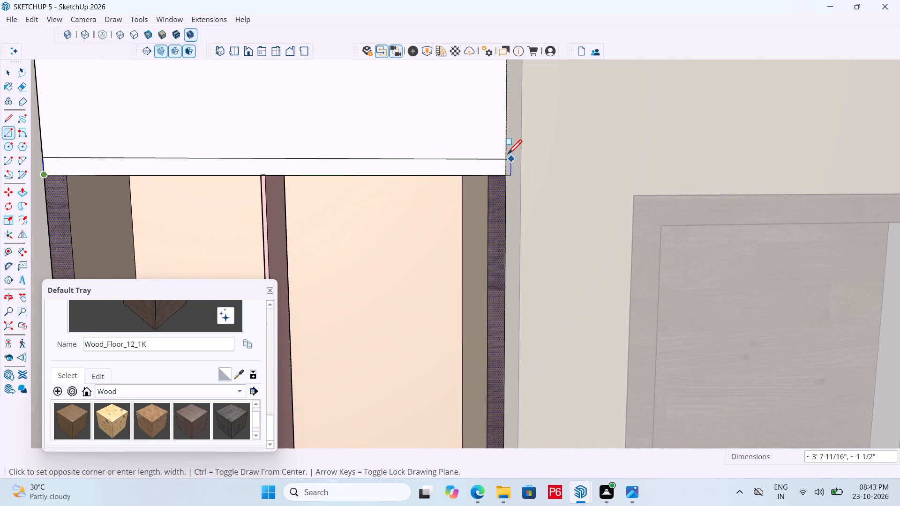
click(504, 156)
key(space)
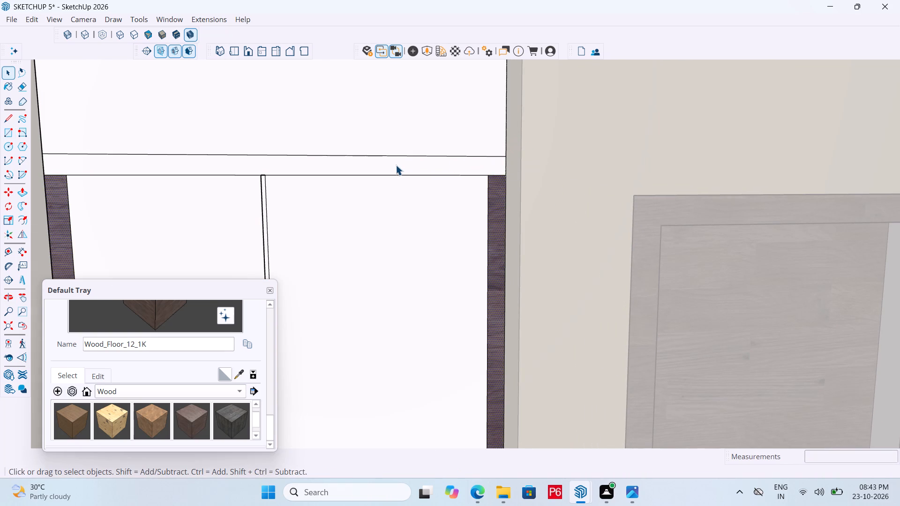
Make a group of the new strip's face and edges above the niche.
double_click(396, 165)
click(395, 165)
click(395, 165)
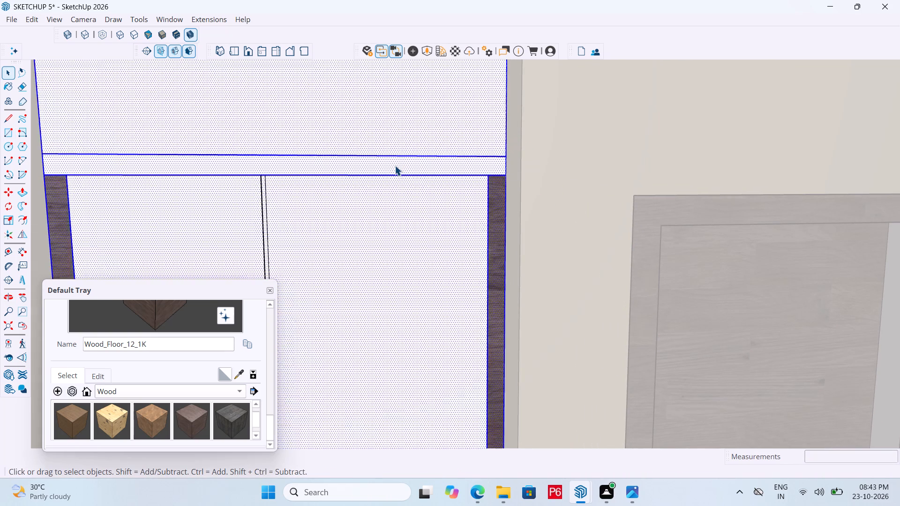
double_click(432, 163)
right_click(432, 163)
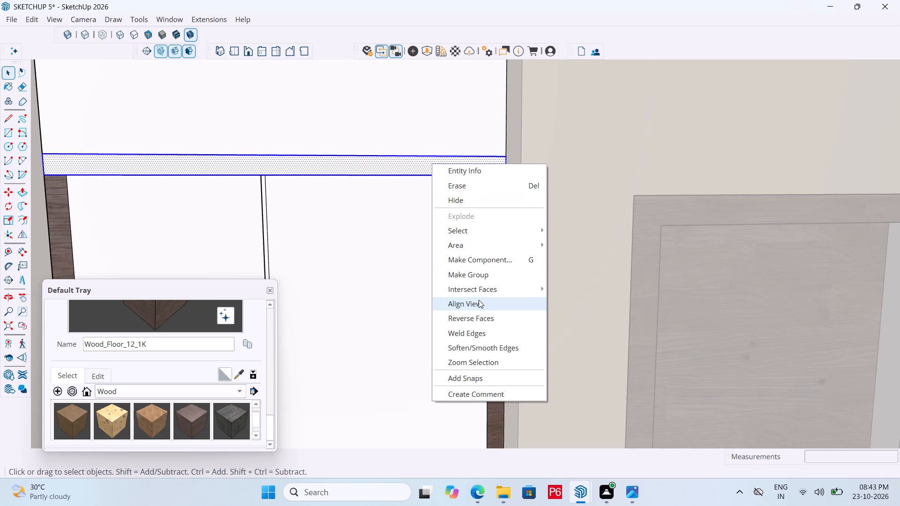
click(494, 274)
key(space)
Delete the white face covering the niche opening.
click(441, 238)
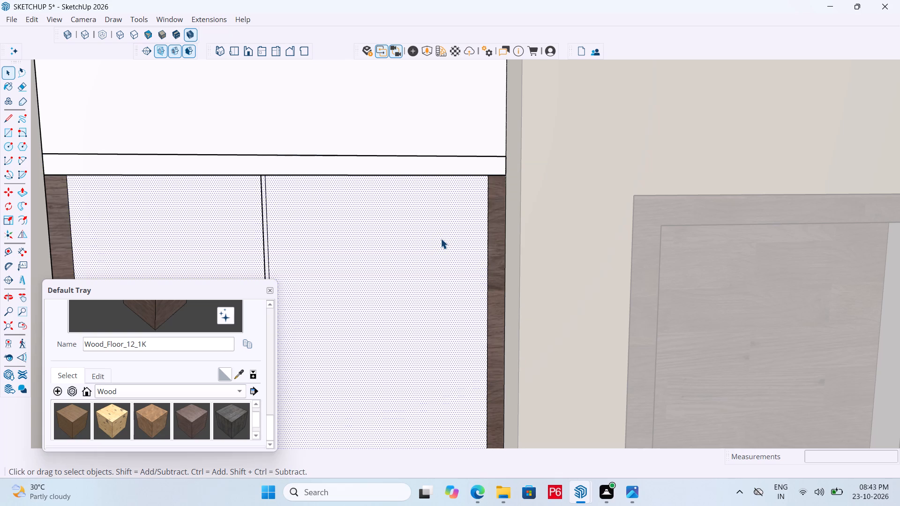
key(Delete)
scroll(373, 217, down, 5)
middle_drag(363, 219, 272, 214)
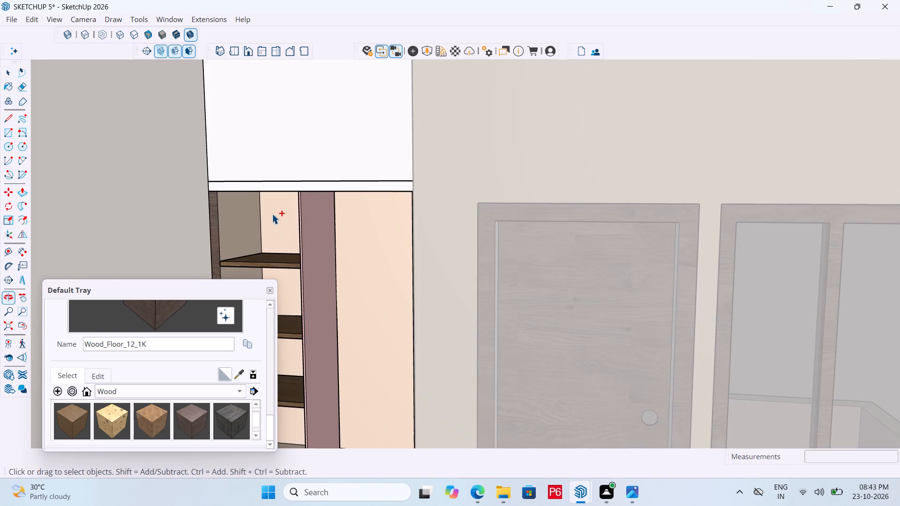
Save the model with the new strip above the niche.
key(ctrl+s)
key(ctrl+s)
key(ctrl+s)
ctrl+scroll(328, 191, down, 3)
key(ctrl+s)
key(ctrl+s)
scroll(360, 186, down, 7)
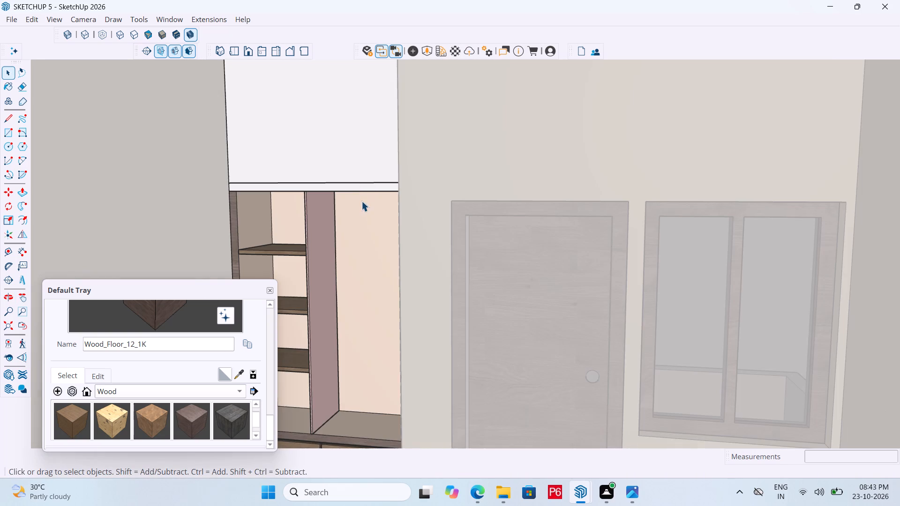
Open the strip group above the niche and paint its face with the Wood material Wood_Floor_12_1K.
scroll(314, 196, up, 7)
click(351, 178)
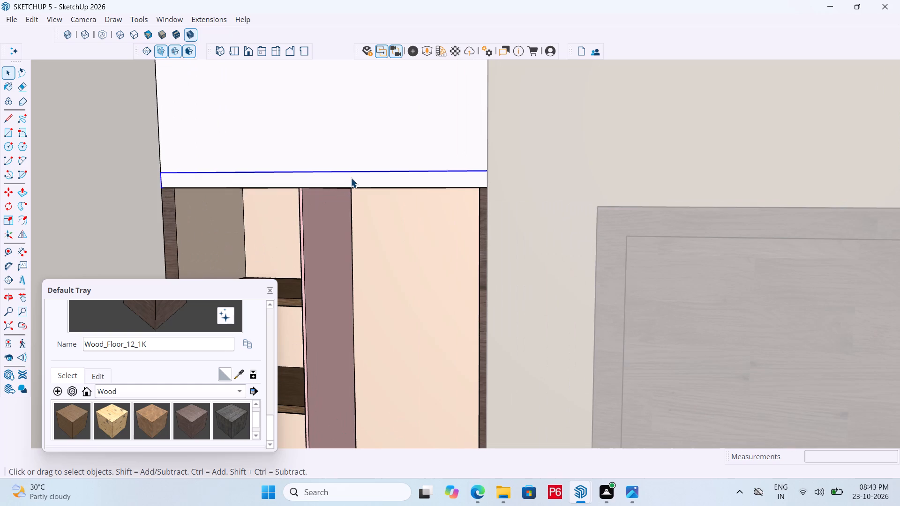
click(351, 178)
double_click(352, 178)
click(362, 182)
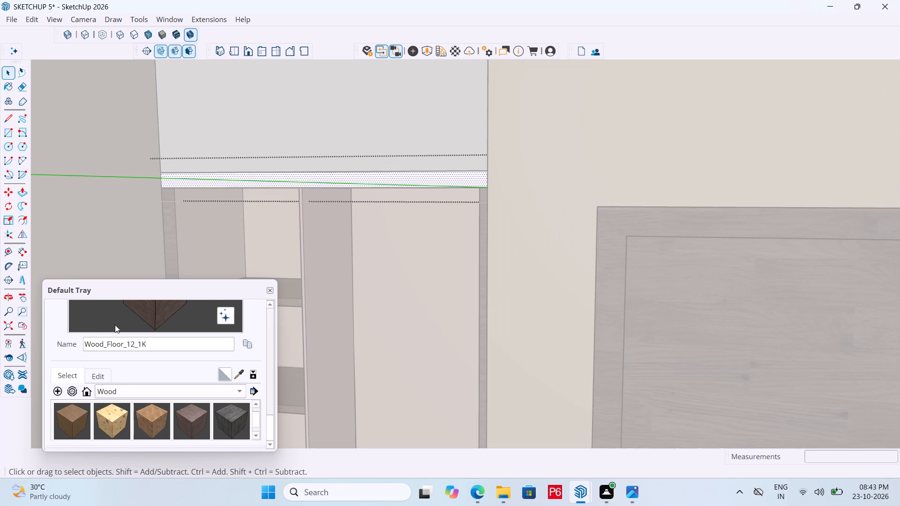
click(187, 418)
click(370, 184)
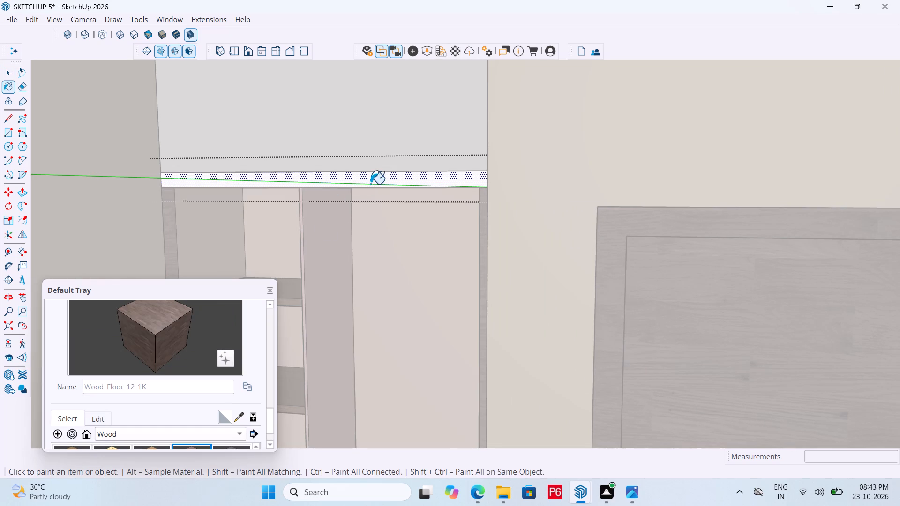
Save the model with the painted top strip and leave the strip's group.
scroll(376, 158, down, 4)
key(ctrl+s)
key(ctrl+s)
key(ctrl+s)
key(ctrl+s)
key(ctrl+s)
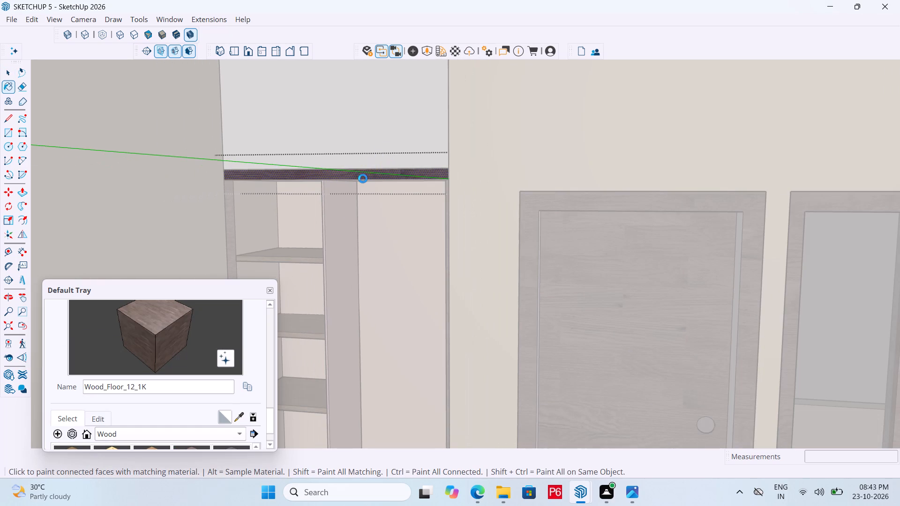
key(ctrl+s)
key(ctrl+s)
scroll(329, 180, down, 4)
key(space)
key(space)
scroll(313, 190, down, 4)
click(337, 227)
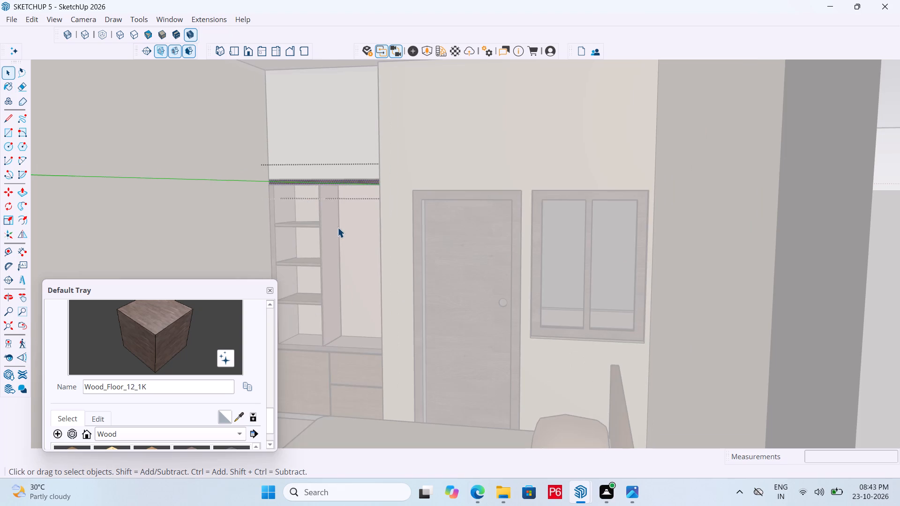
click(427, 159)
Examine the cabinet with its completed wood frame from several angles within the bedroom.
scroll(388, 231, down, 3)
middle_drag(351, 227, 399, 243)
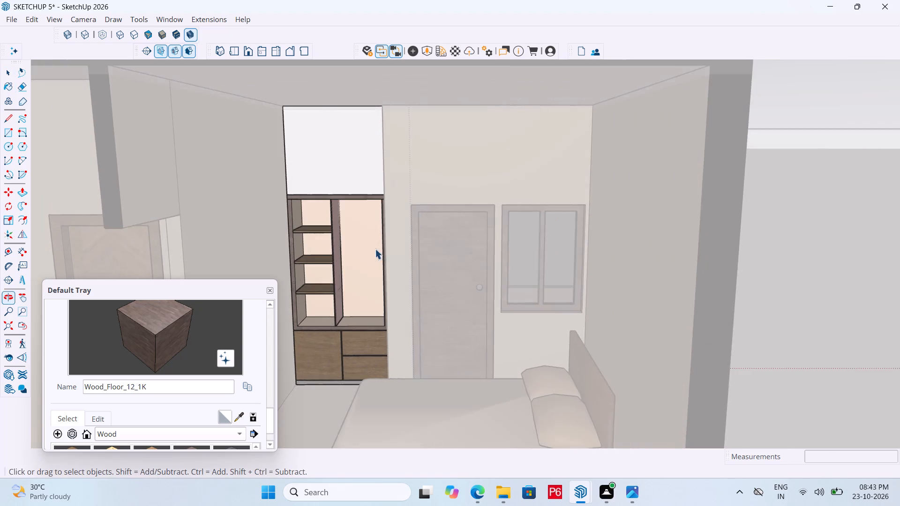
scroll(335, 297, up, 5)
scroll(334, 102, up, 1)
middle_drag(334, 102, 312, 92)
scroll(341, 134, down, 5)
middle_drag(348, 153, 349, 144)
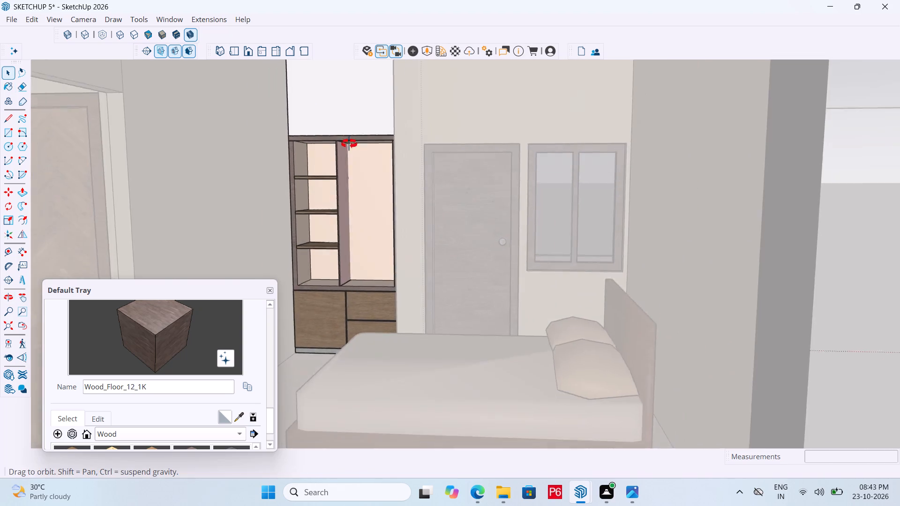
middle_drag(349, 144, 367, 233)
Open the pink divider group and push/pull its large side face outward by about 15/16" to thicken it.
scroll(367, 233, up, 1)
middle_drag(385, 264, 433, 168)
scroll(378, 180, up, 5)
middle_drag(390, 184, 402, 154)
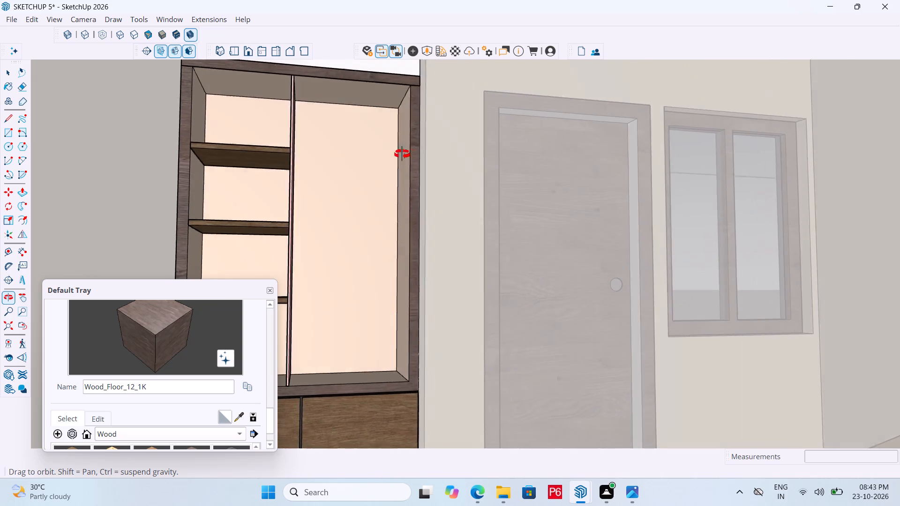
middle_drag(402, 154, 285, 186)
key(space)
triple_click(296, 200)
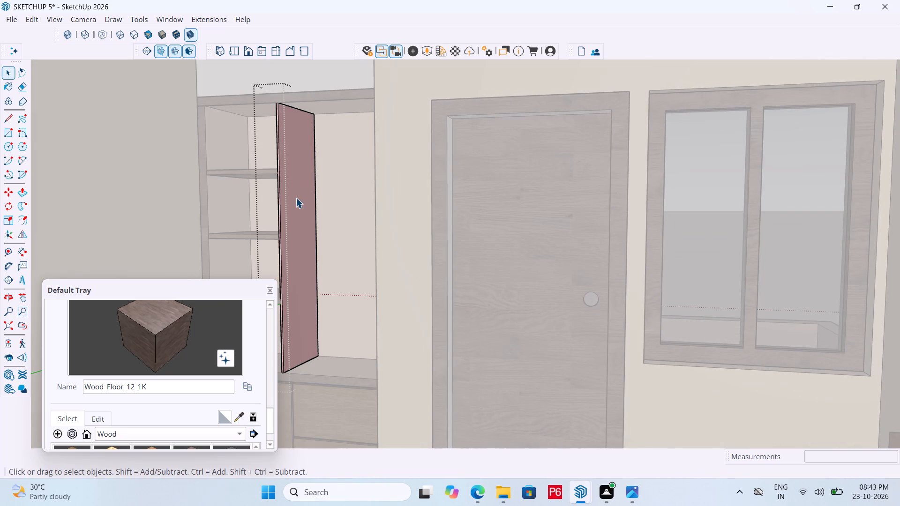
key(p)
click(296, 198)
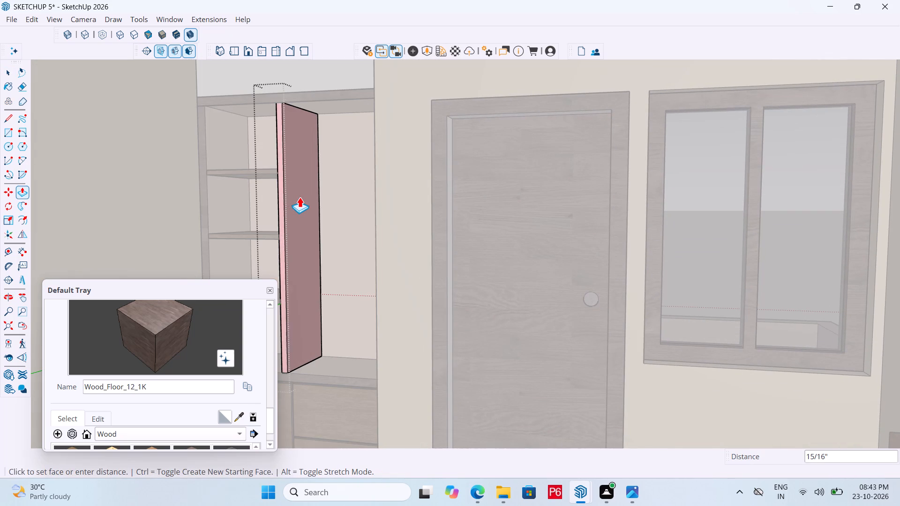
click(300, 197)
middle_drag(302, 198, 305, 206)
Save the model with the thickened divider and leave the divider's group.
key(ctrl+s)
key(ctrl+s)
key(ctrl+s)
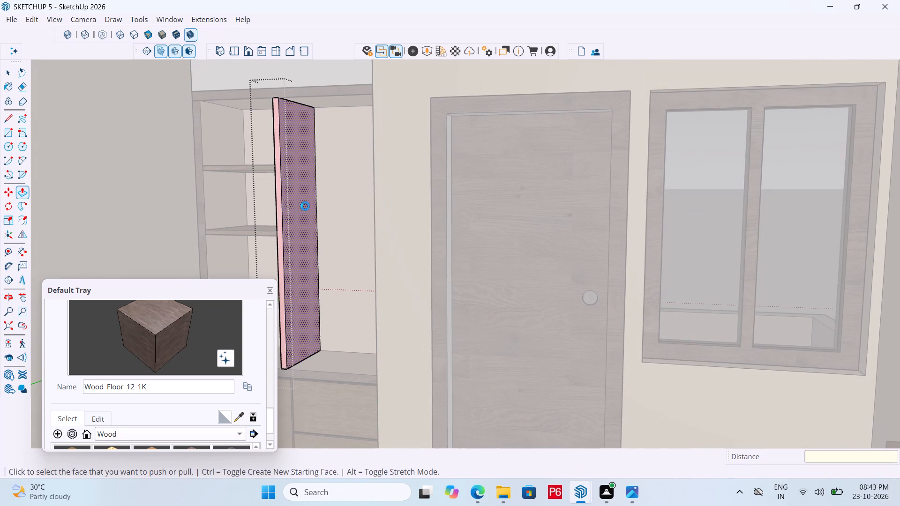
key(ctrl+s)
key(ctrl+s)
key(ctrl+s)
key(ctrl+s)
key(ctrl+s)
key(space)
scroll(338, 228, down, 2)
middle_drag(338, 228, 365, 246)
click(450, 211)
Draw a rectangle about 1' 8" wide over the tall niche opening between the pink divider and the wood frame.
middle_drag(396, 231, 439, 271)
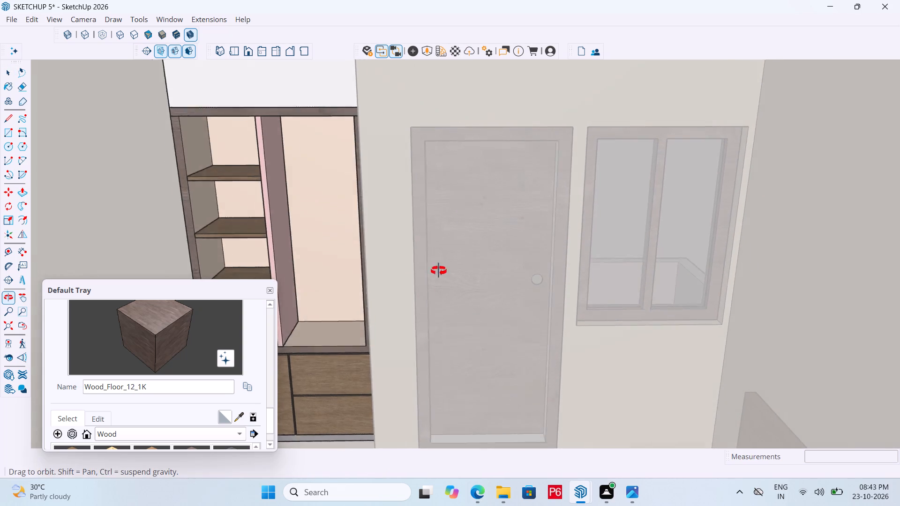
middle_drag(439, 271, 473, 270)
scroll(561, 199, down, 6)
middle_drag(430, 223, 359, 185)
scroll(398, 264, down, 4)
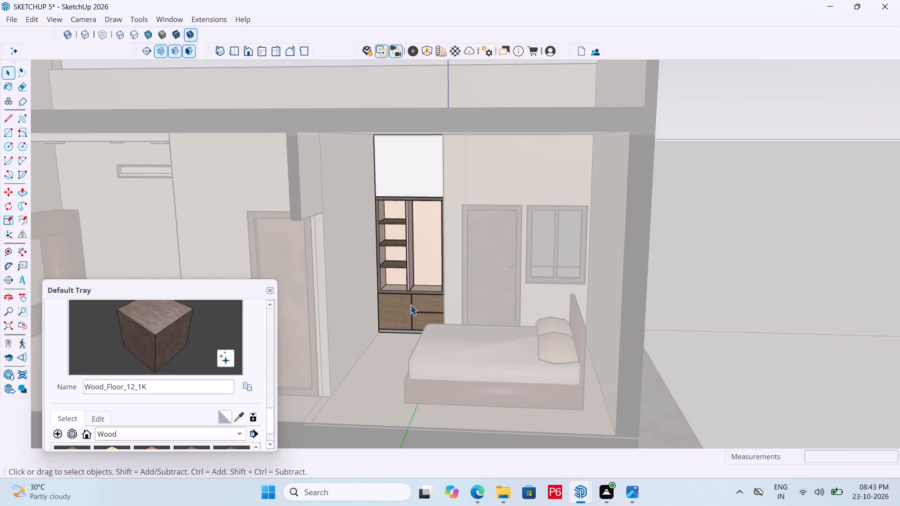
middle_drag(416, 225, 408, 242)
scroll(427, 269, up, 9)
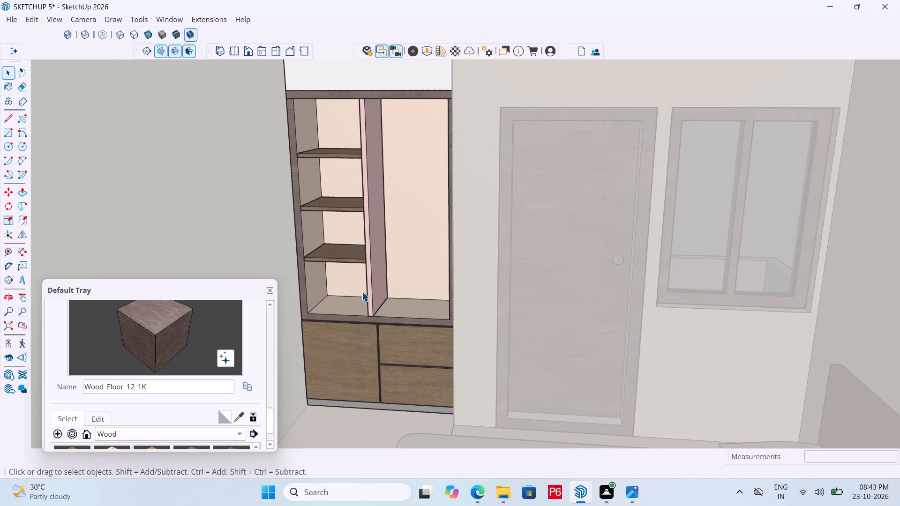
key(r)
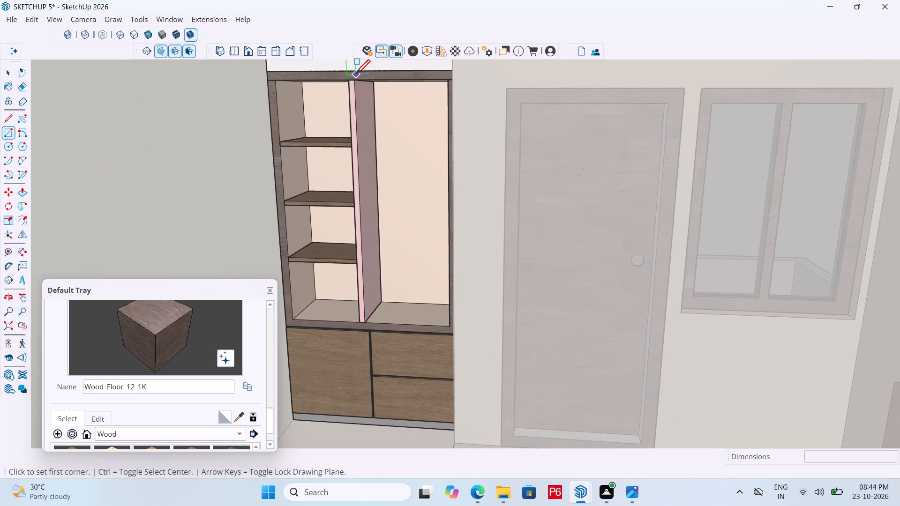
click(354, 79)
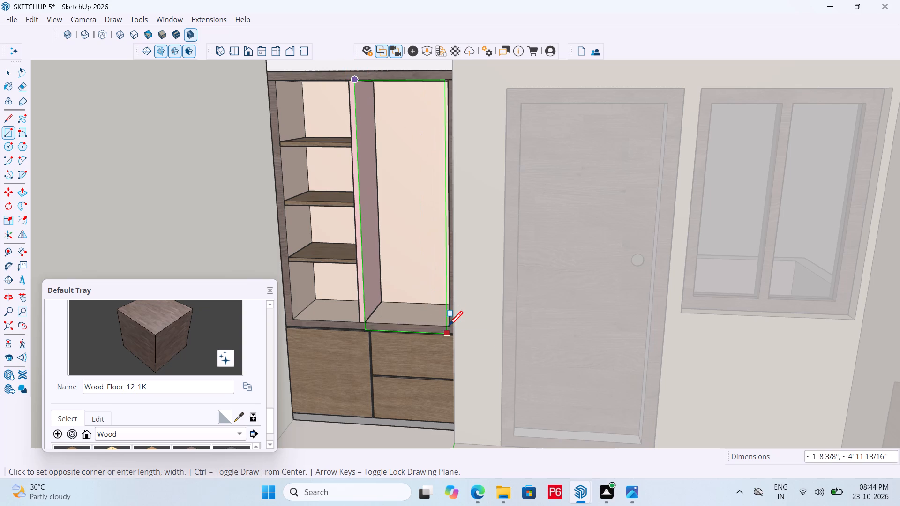
click(449, 327)
key(space)
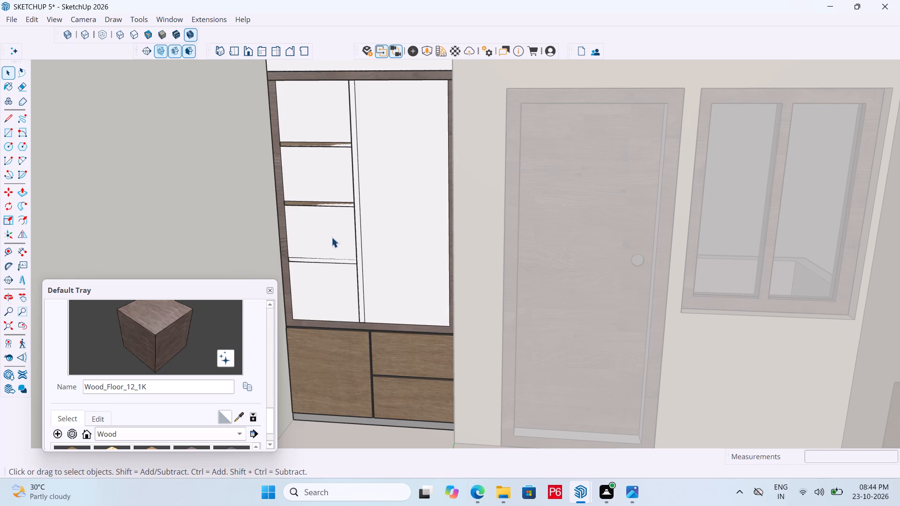
Delete the white face covering the shelved side of the niche.
click(331, 237)
key(Delete)
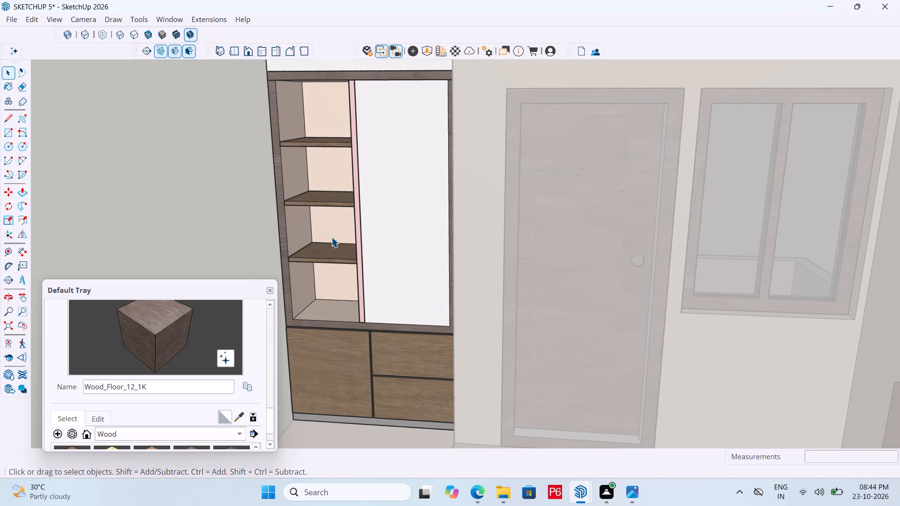
Save the model with the tall panel beside the shelves.
key(ctrl+s)
key(ctrl+s)
key(ctrl+s)
key(ctrl+s)
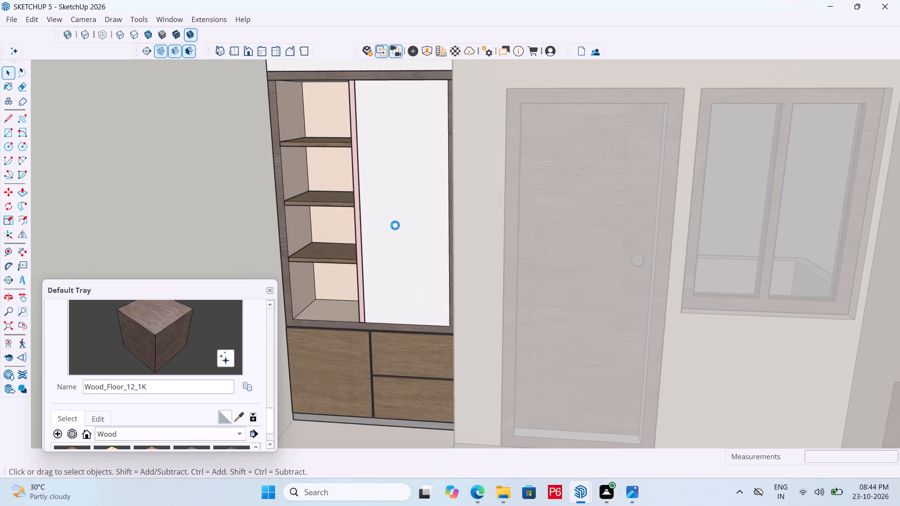
key(ctrl+s)
key(ctrl+s)
key(ctrl+s)
key(space)
Select the tall white panel beside the shelves and choose the Glass material Glass_Mirror_01 for it.
click(389, 216)
scroll(138, 403, down, 3)
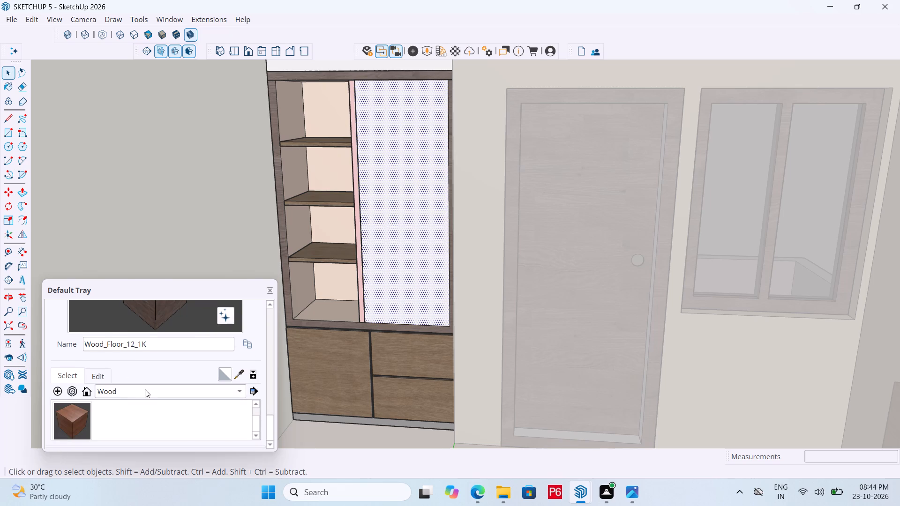
click(147, 388)
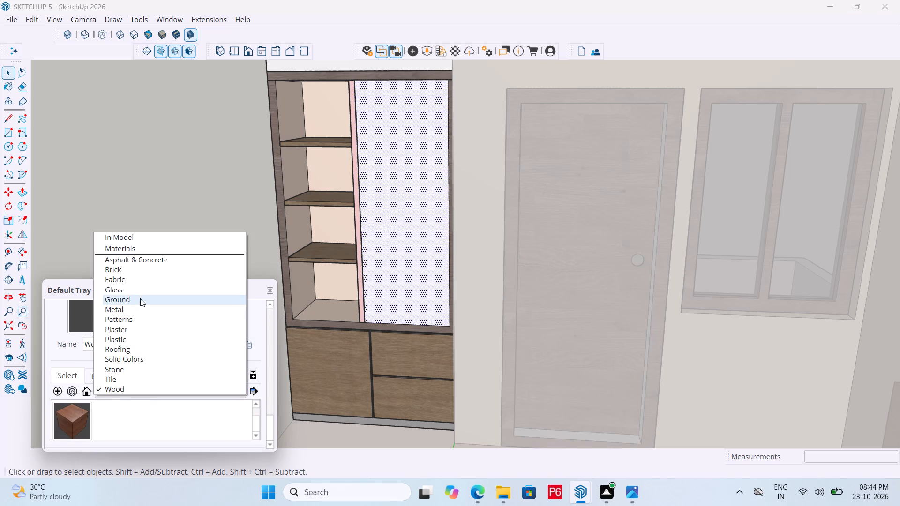
click(139, 291)
click(103, 417)
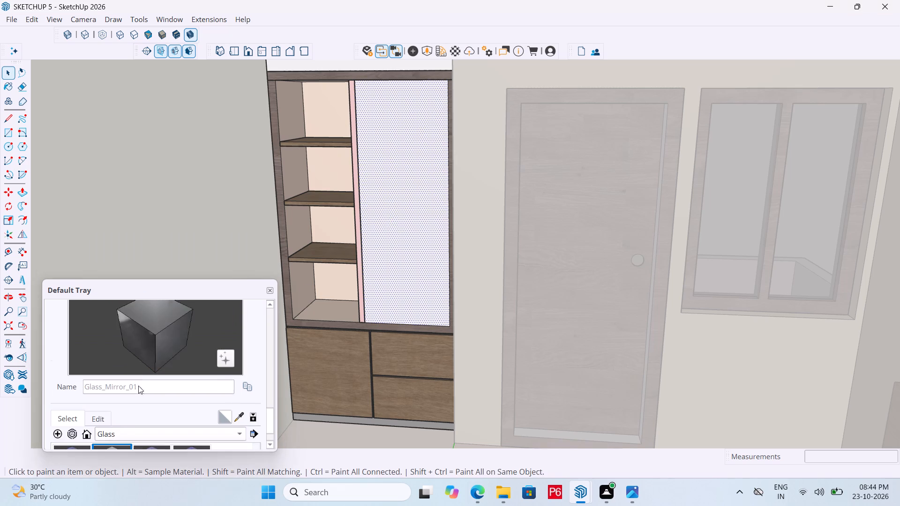
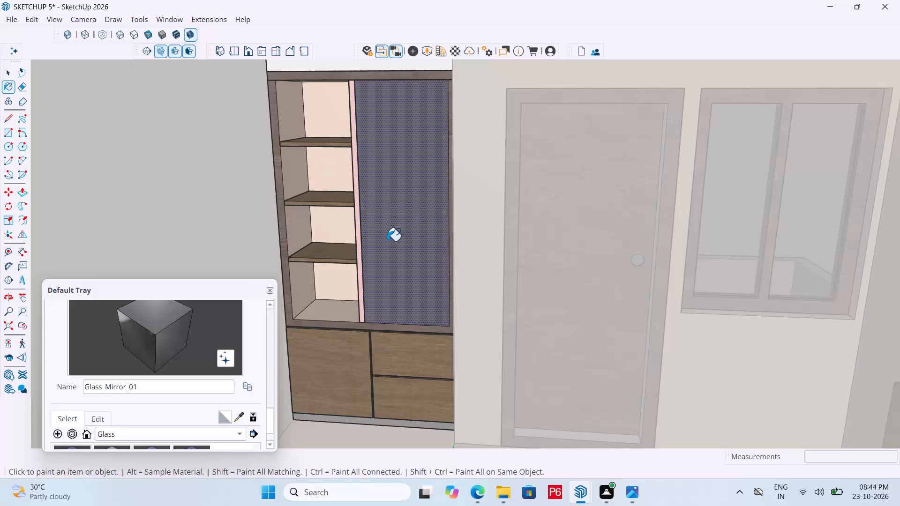
Deselect the mirror panel and save the model with the Glass_Mirror_01 material applied.
key(space)
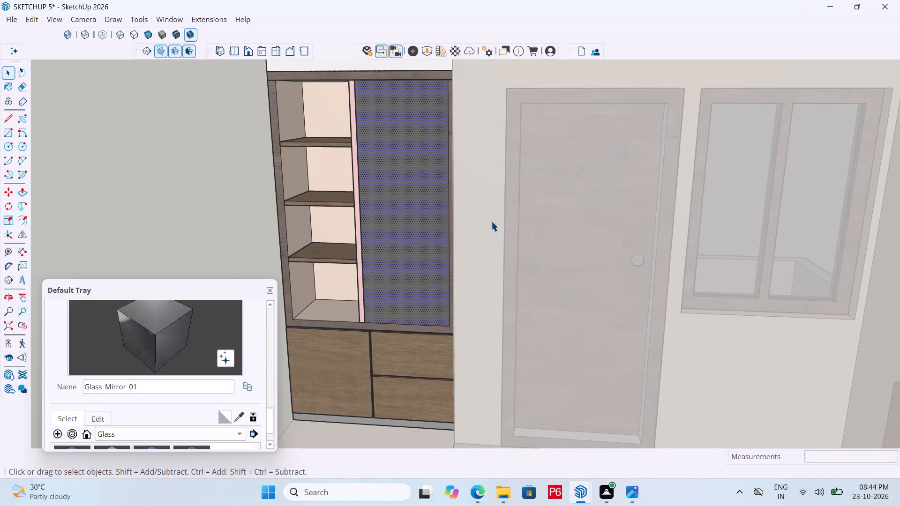
click(491, 221)
click(474, 198)
key(space)
scroll(473, 185, down, 4)
middle_drag(473, 185, 472, 172)
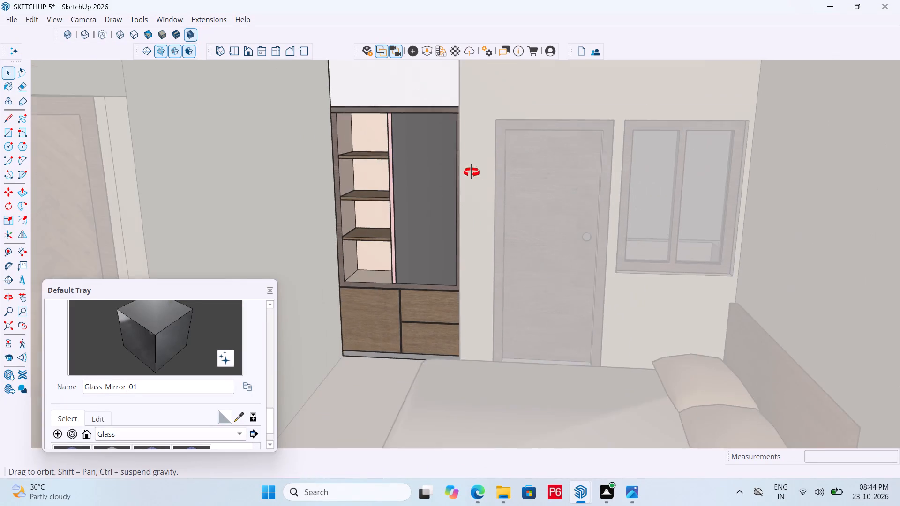
middle_drag(472, 172, 458, 153)
key(ctrl+s)
key(ctrl+s)
key(ctrl+s)
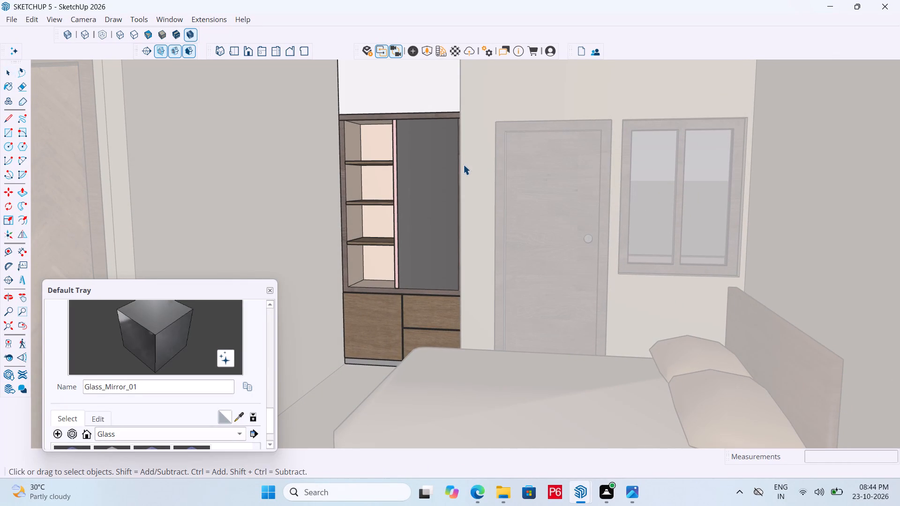
Examine the cabinet's shelved niche, pink divider, mirror panel and drawers from several angles and distances.
key(space)
key(space)
click(474, 182)
middle_drag(347, 175, 455, 189)
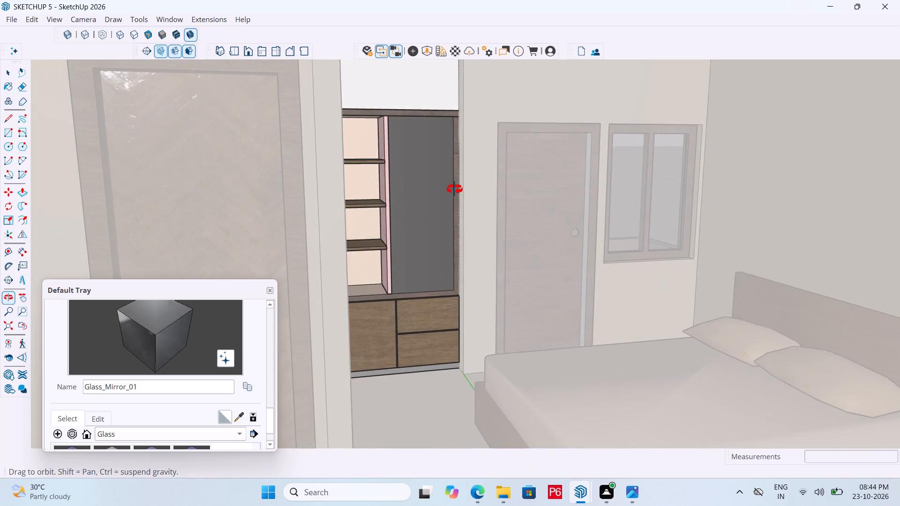
middle_drag(455, 189, 420, 205)
middle_drag(373, 190, 360, 179)
scroll(360, 181, up, 2)
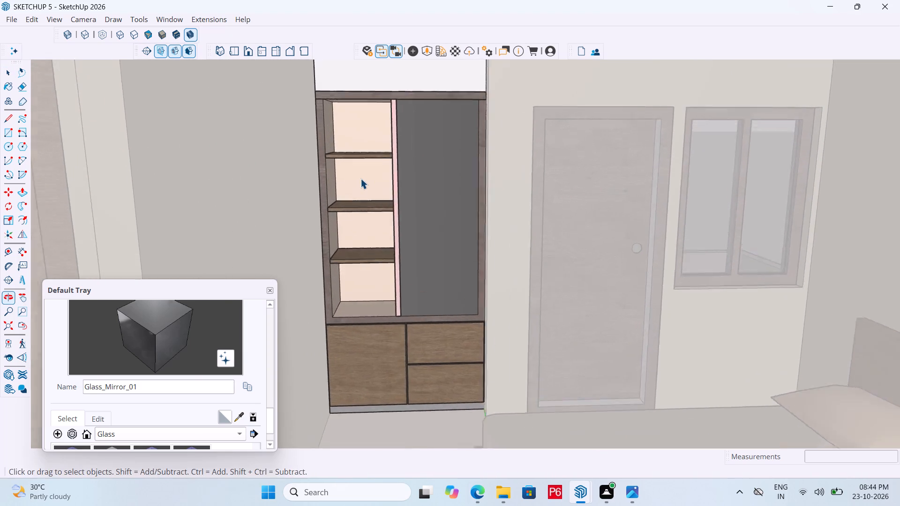
scroll(360, 179, up, 3)
middle_drag(361, 177, 343, 212)
scroll(400, 93, down, 4)
middle_drag(361, 133, 360, 134)
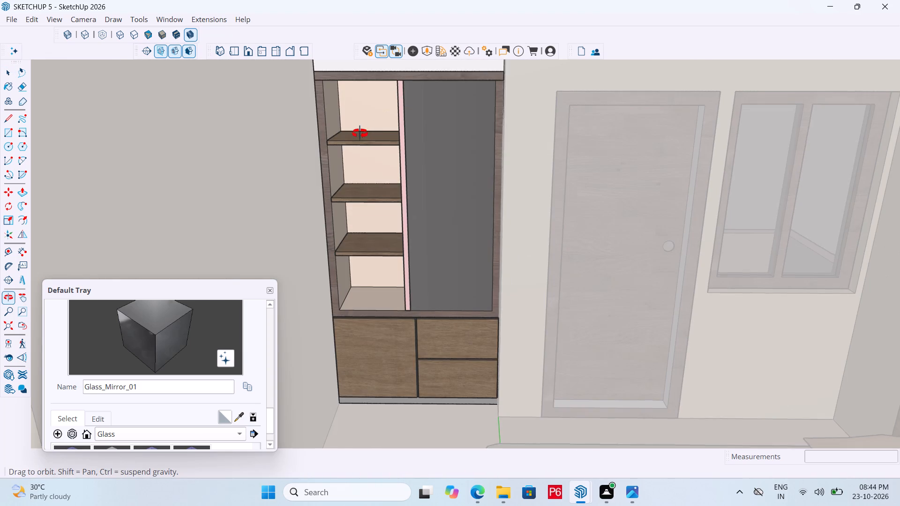
middle_drag(360, 134, 358, 90)
Save the bedroom cabinet model again after the review.
key(ctrl+s)
key(ctrl+s)
key(ctrl+s)
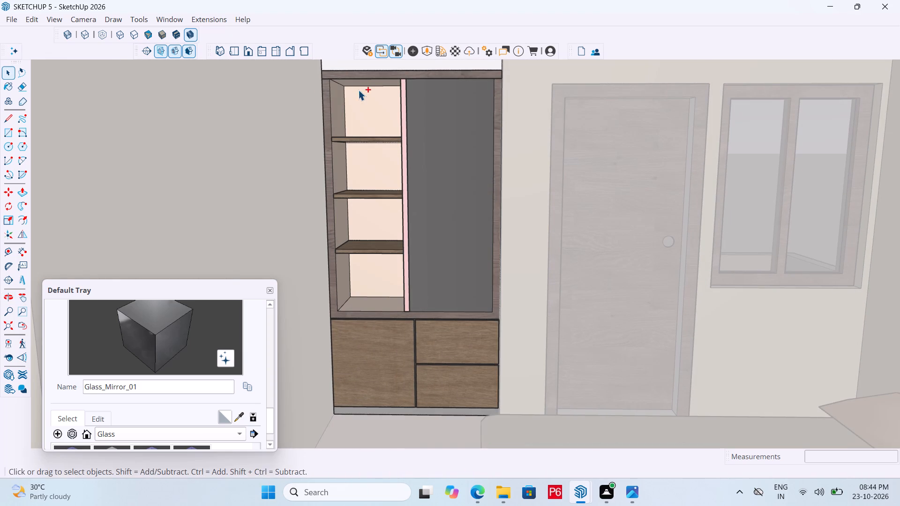
key(ctrl+s)
key(ctrl+s)
key(ctrl+s)
key(ctrl+s)
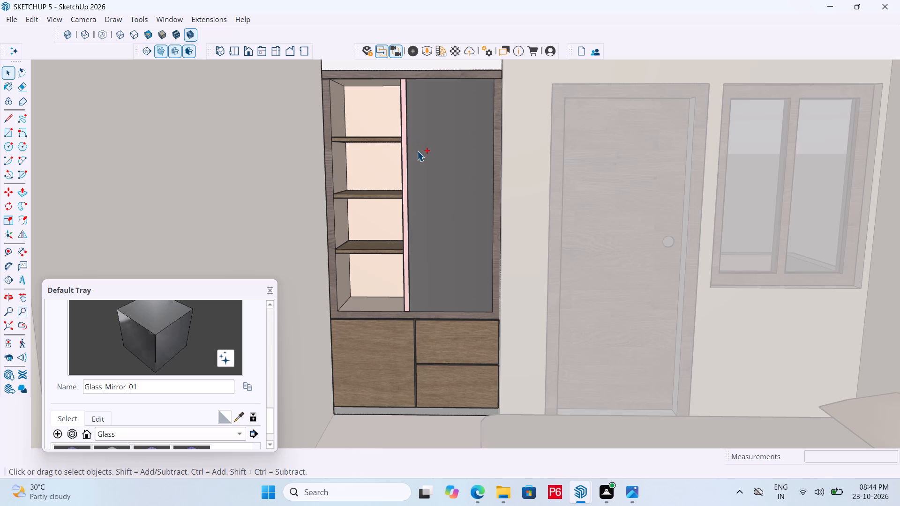
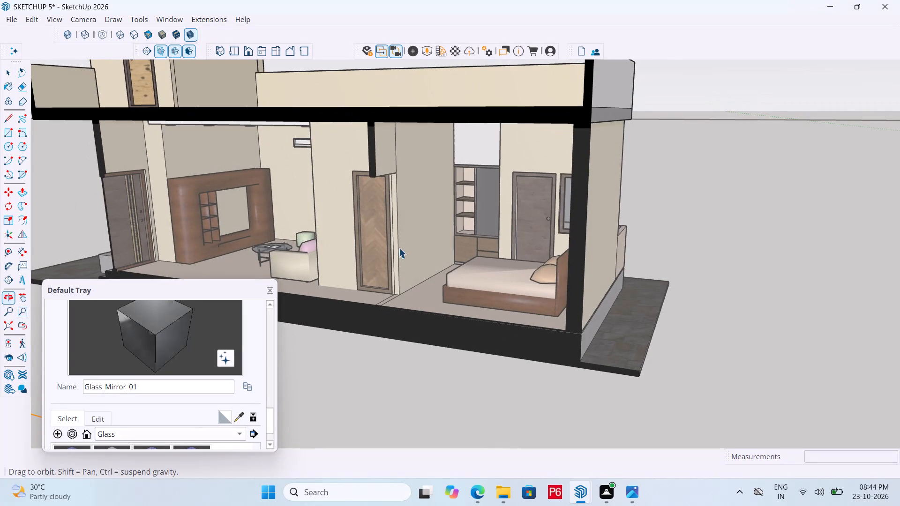
Move the living room's wooden TV unit straight up along the wall corner so it sits clear of the floor.
scroll(332, 186, up, 5)
middle_drag(403, 201, 429, 192)
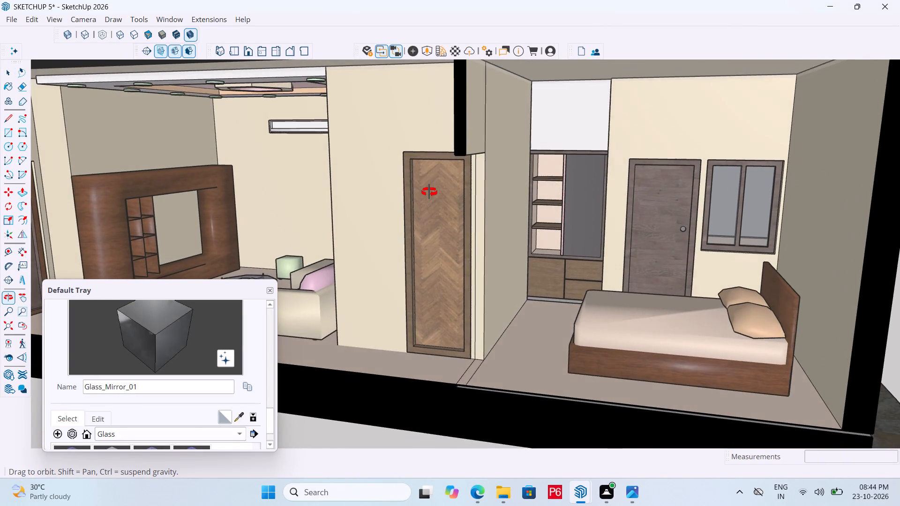
middle_drag(429, 192, 316, 205)
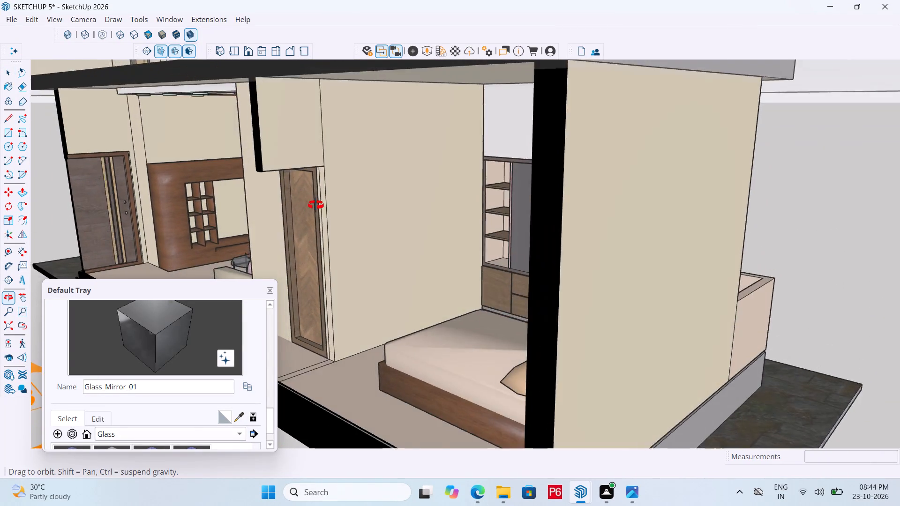
middle_drag(316, 205, 375, 206)
scroll(464, 158, down, 5)
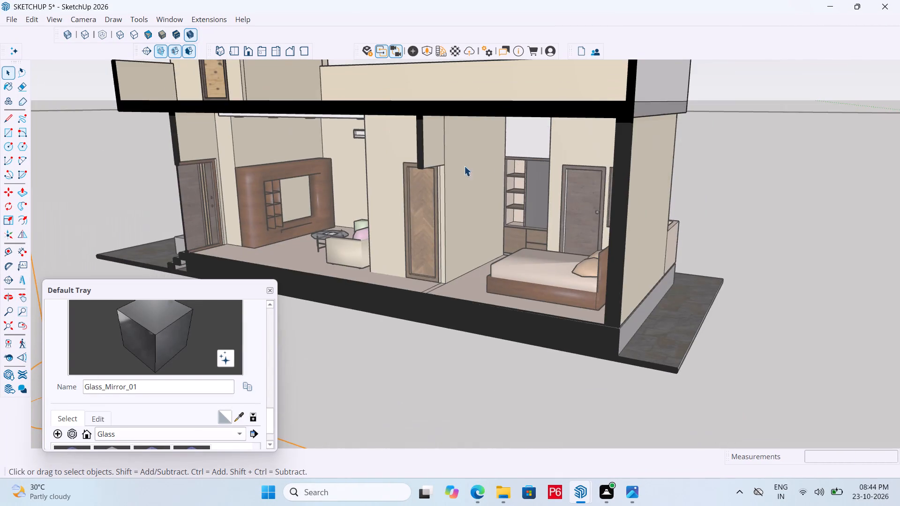
scroll(318, 199, up, 6)
click(236, 232)
scroll(457, 141, down, 4)
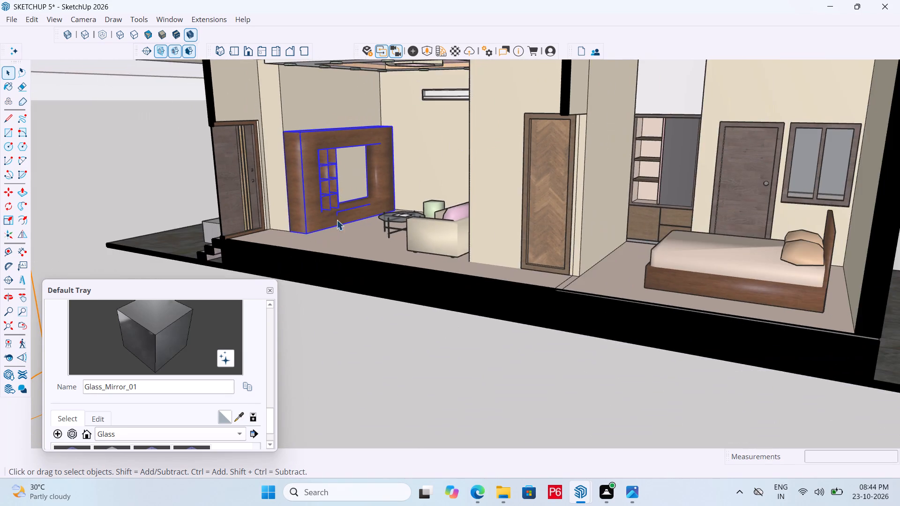
scroll(309, 228, up, 13)
middle_click(273, 240)
scroll(276, 239, up, 5)
key(m)
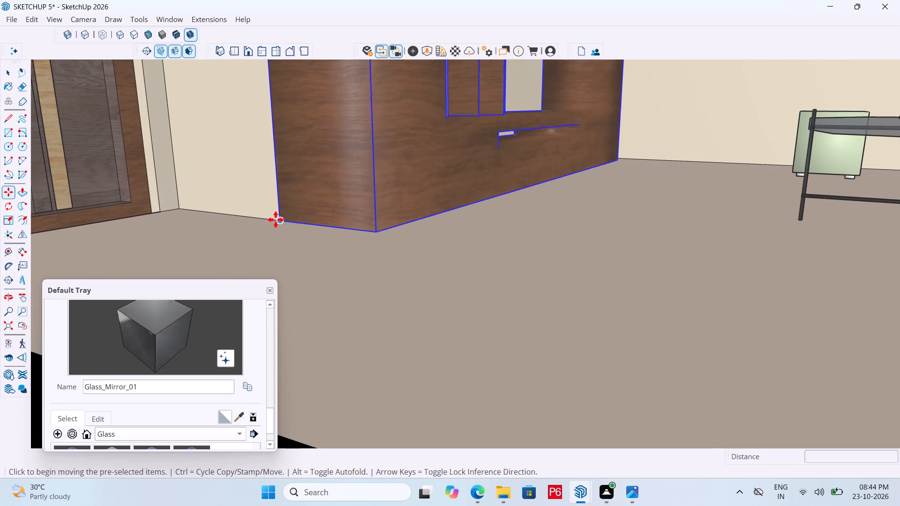
click(280, 219)
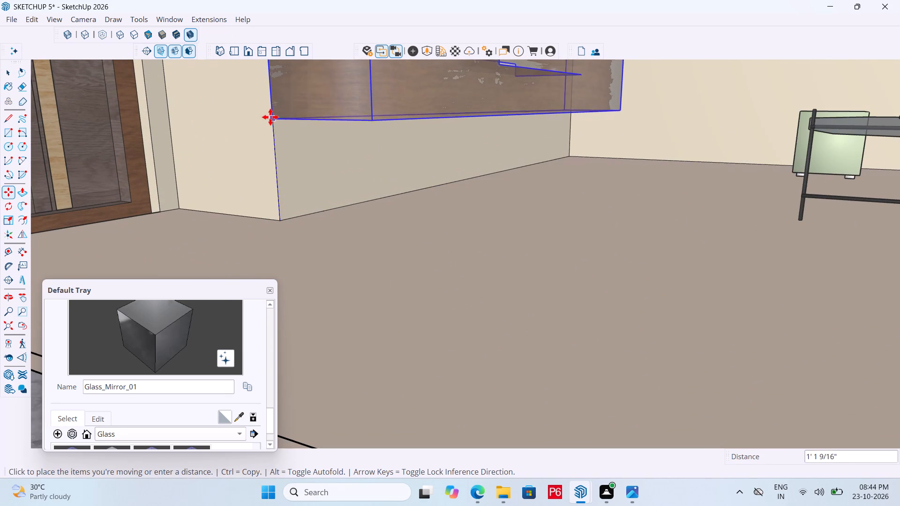
click(267, 97)
scroll(294, 169, down, 6)
scroll(360, 270, down, 12)
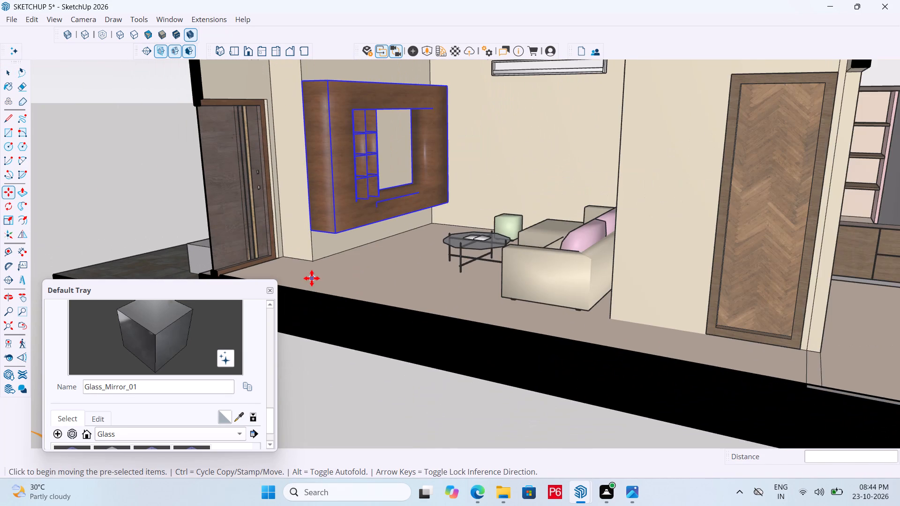
Save the model with the raised TV unit.
key(ctrl+s)
key(ctrl+s)
key(ctrl+s)
key(ctrl+s)
key(ctrl+s)
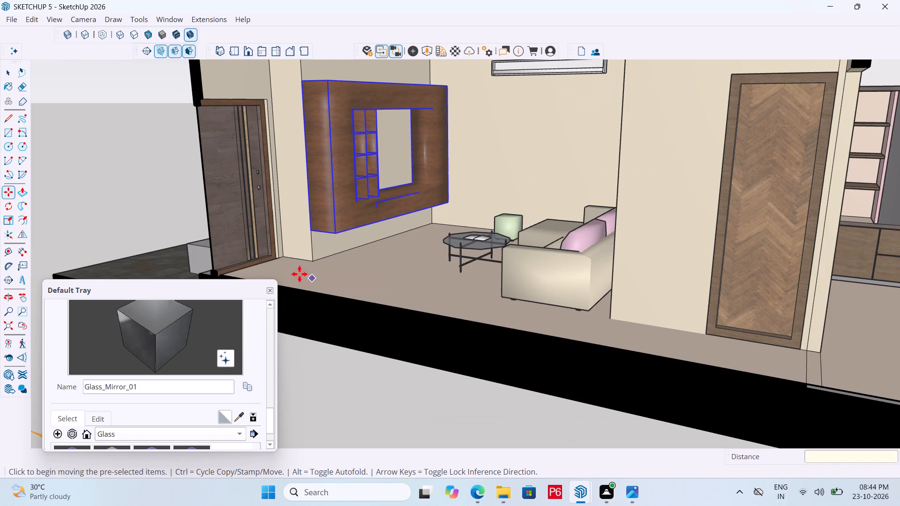
key(ctrl+s)
key(ctrl+s)
key(ctrl+s)
Leave the Move tool and save the house model again.
scroll(241, 187, up, 14)
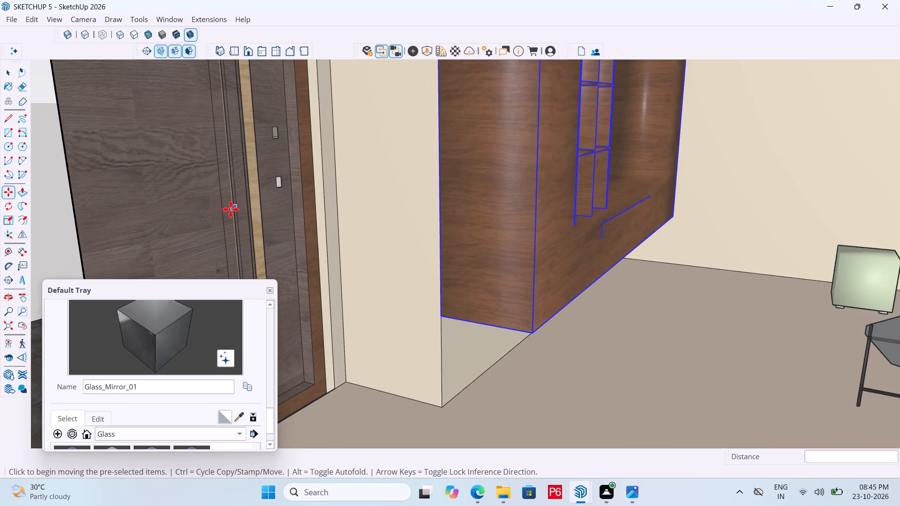
scroll(231, 209, up, 10)
scroll(214, 208, down, 20)
scroll(243, 204, down, 13)
key(space)
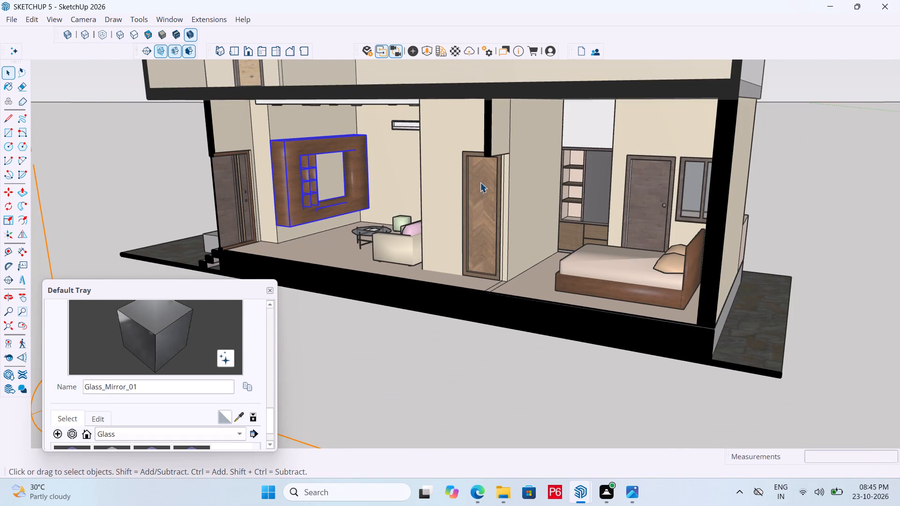
scroll(406, 169, down, 7)
key(ctrl+s)
key(ctrl+s)
key(ctrl+s)
key(ctrl+s)
key(ctrl+s)
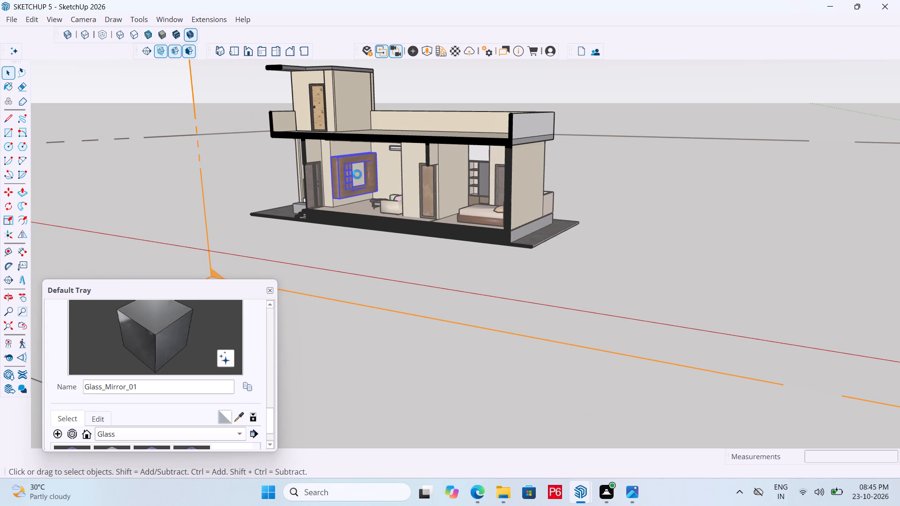
key(ctrl+s)
key(ctrl+s)
key(ctrl+s)
key(ctrl+s)
key(ctrl+s)
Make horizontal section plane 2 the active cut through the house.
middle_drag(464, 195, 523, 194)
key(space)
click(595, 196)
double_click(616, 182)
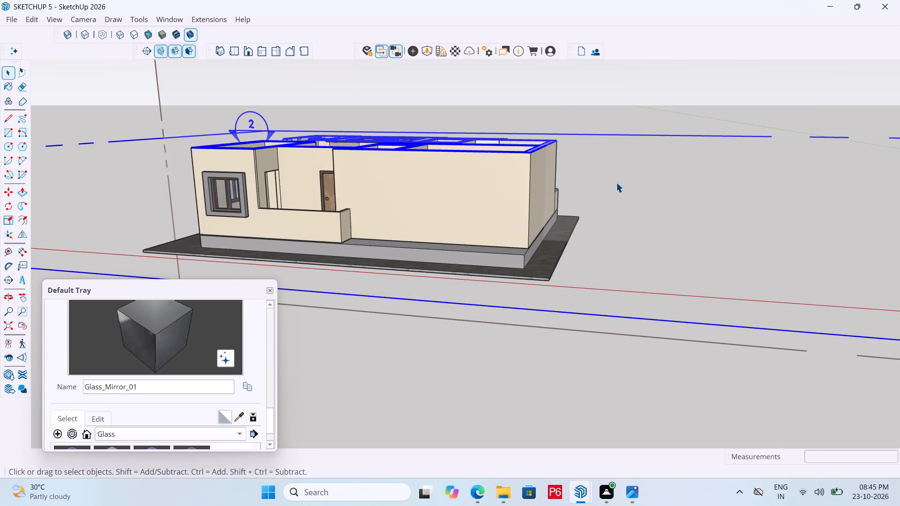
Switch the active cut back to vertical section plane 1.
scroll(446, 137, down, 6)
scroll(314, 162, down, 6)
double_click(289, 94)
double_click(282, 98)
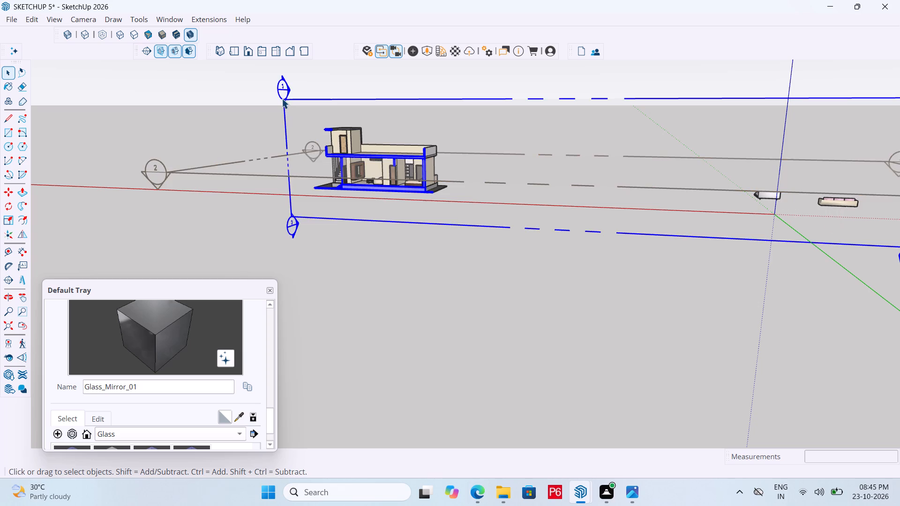
Open the bedroom cabinet for editing and select the white panel face above its shelves and mirror.
scroll(354, 150, up, 17)
scroll(589, 206, up, 6)
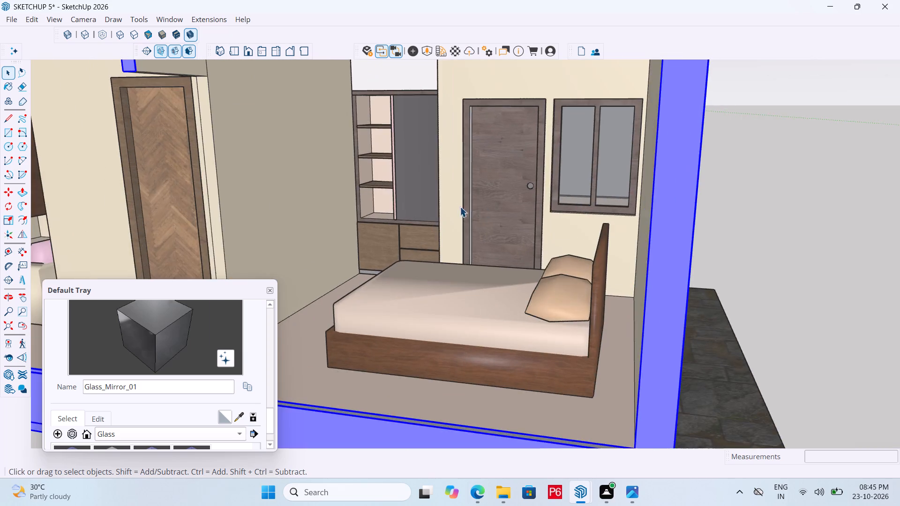
scroll(395, 186, up, 8)
scroll(535, 313, down, 7)
scroll(455, 170, up, 5)
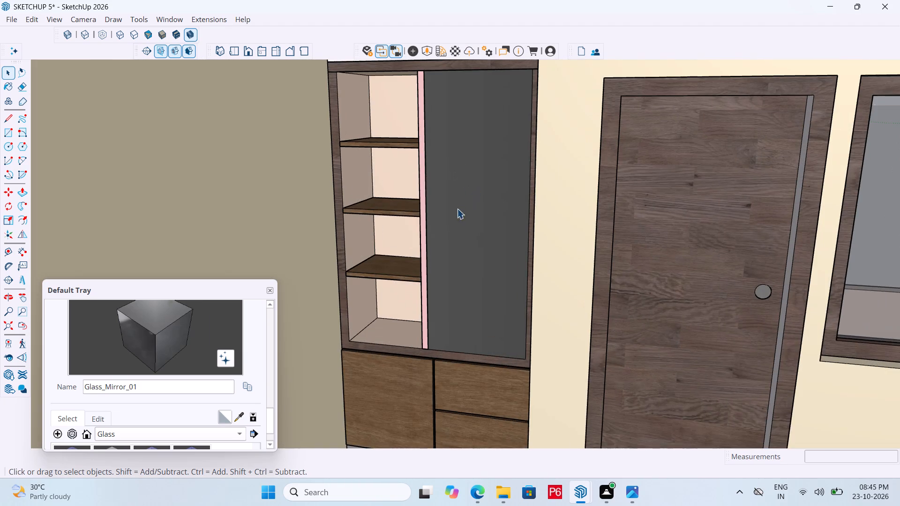
middle_drag(455, 210, 480, 130)
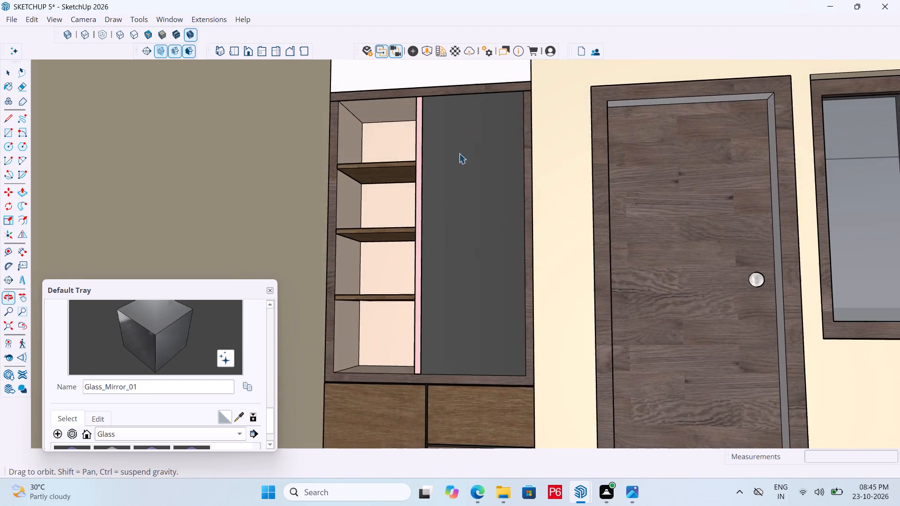
scroll(457, 247, down, 6)
scroll(458, 140, up, 4)
click(436, 97)
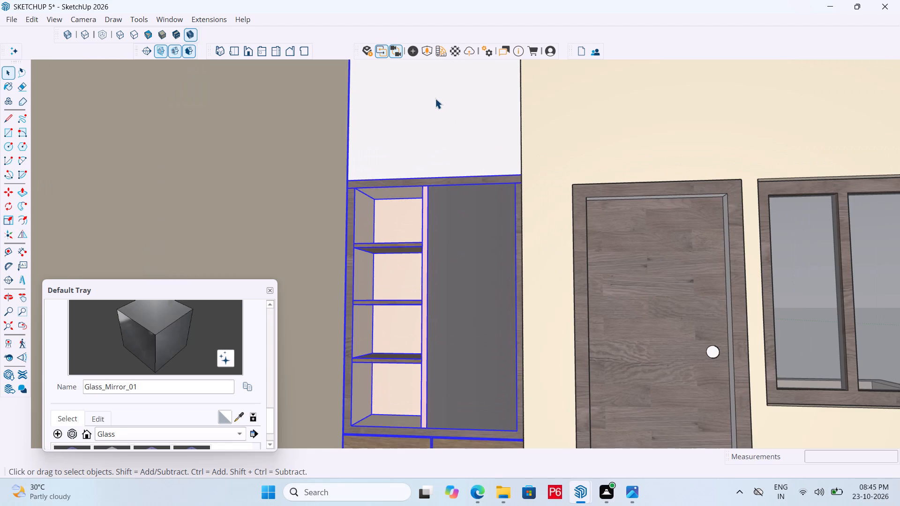
double_click(435, 98)
click(396, 89)
scroll(433, 234, down, 5)
scroll(438, 121, up, 5)
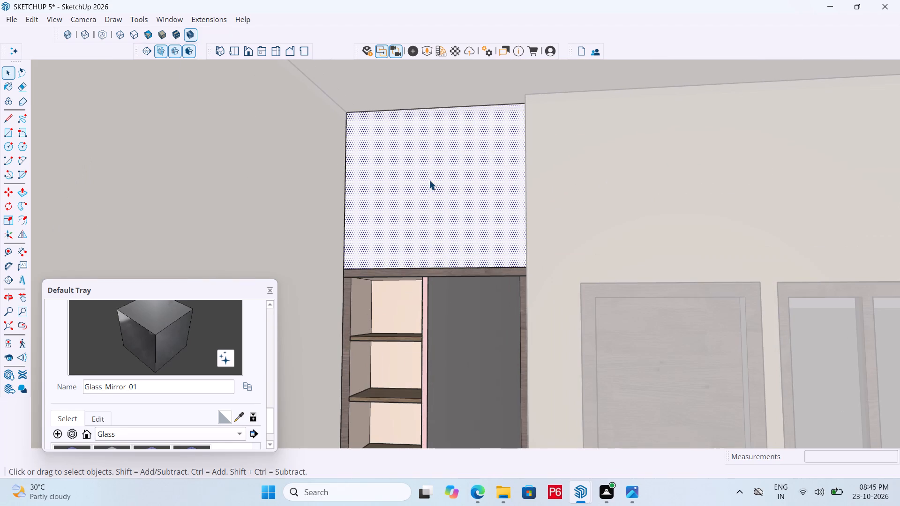
Measure down from the midpoint of the white upper panel's top edge with the Tape Measure.
key(t)
click(430, 108)
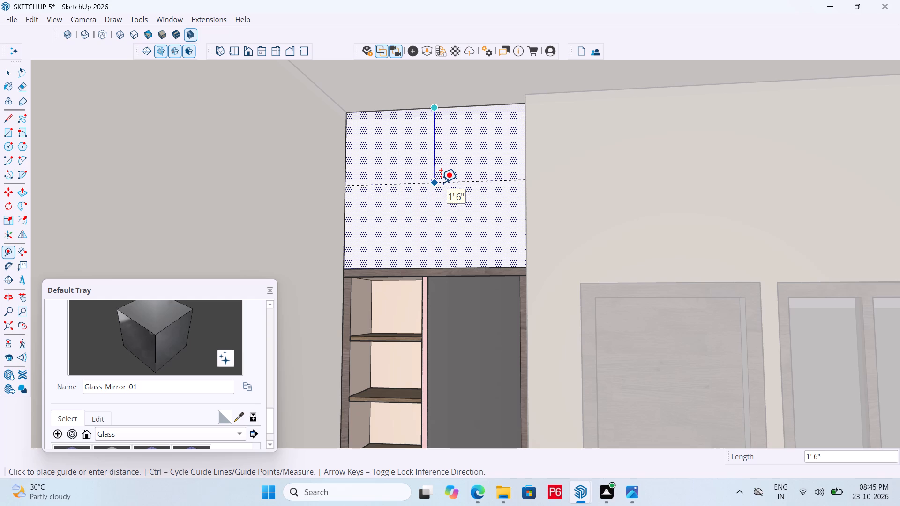
key(space)
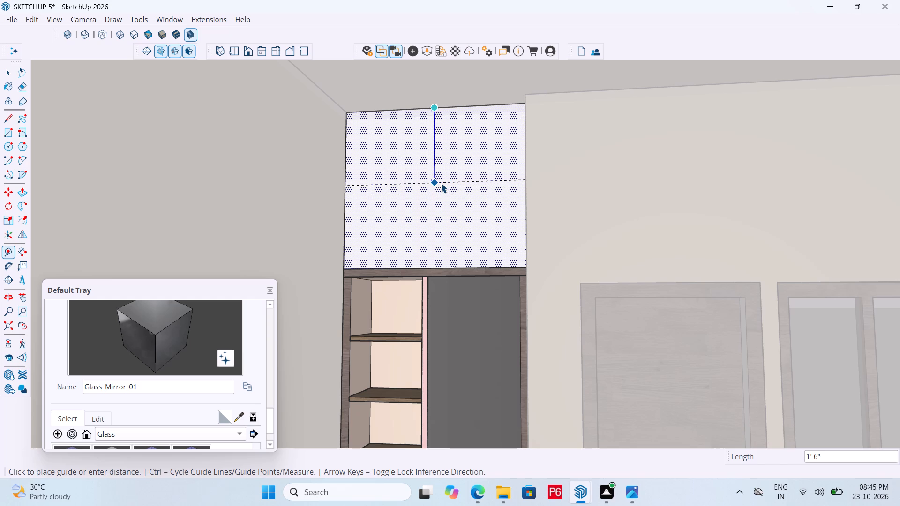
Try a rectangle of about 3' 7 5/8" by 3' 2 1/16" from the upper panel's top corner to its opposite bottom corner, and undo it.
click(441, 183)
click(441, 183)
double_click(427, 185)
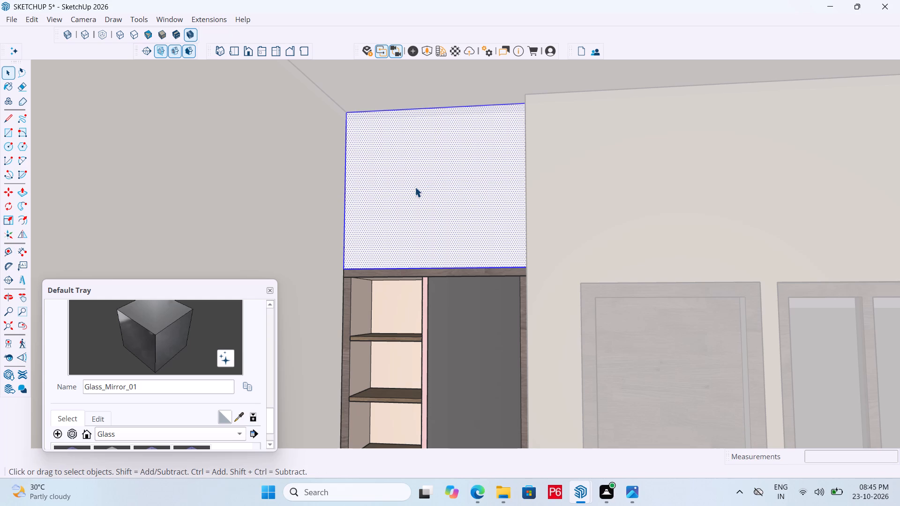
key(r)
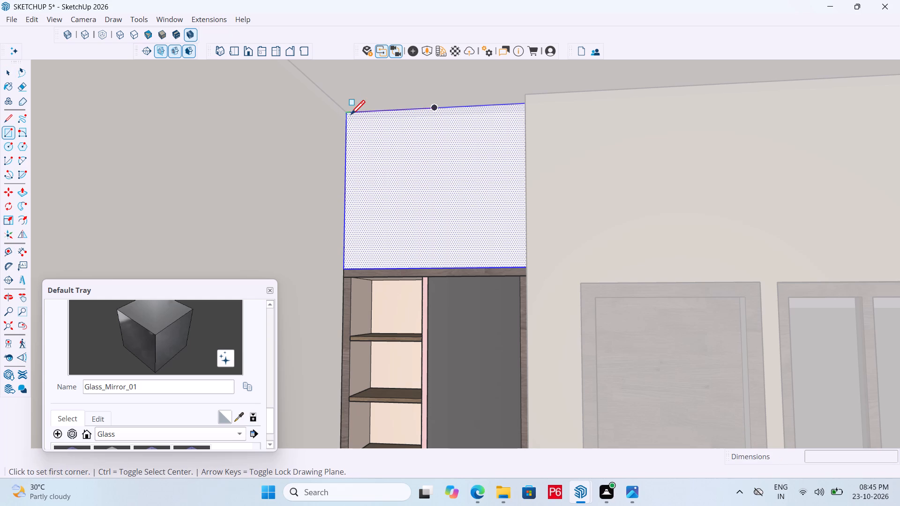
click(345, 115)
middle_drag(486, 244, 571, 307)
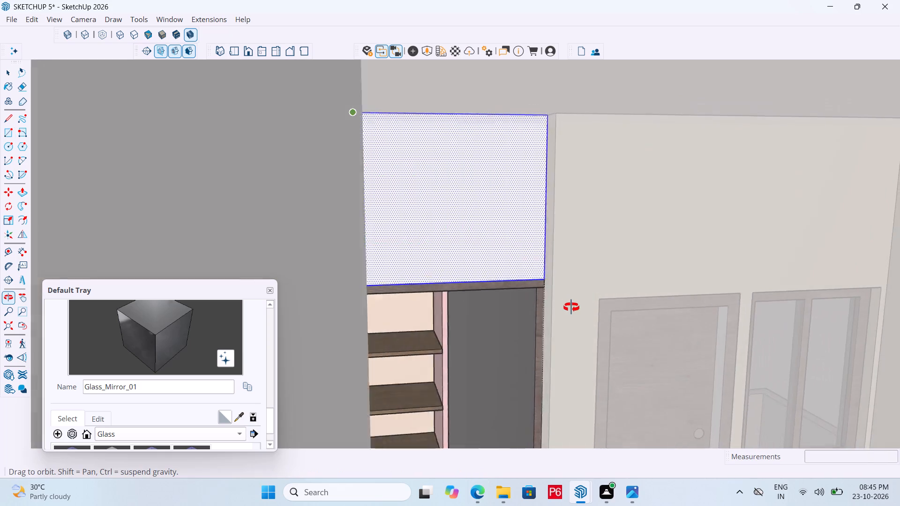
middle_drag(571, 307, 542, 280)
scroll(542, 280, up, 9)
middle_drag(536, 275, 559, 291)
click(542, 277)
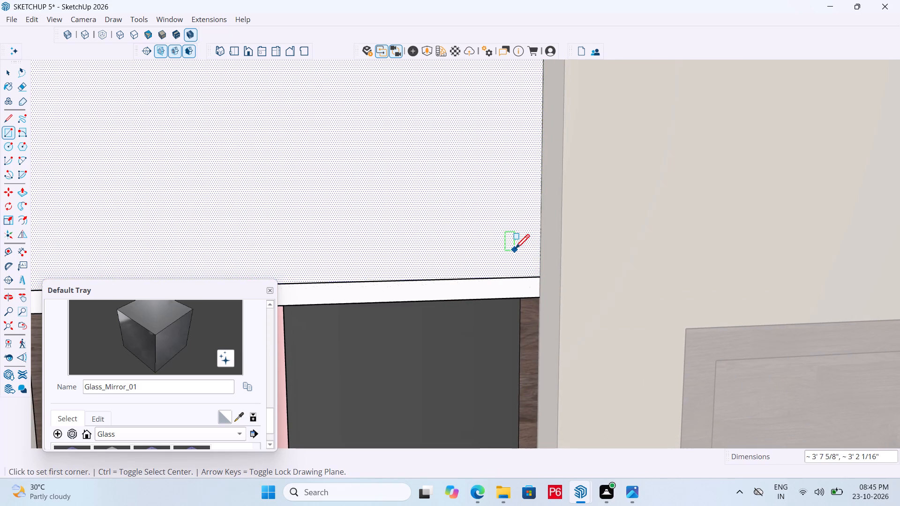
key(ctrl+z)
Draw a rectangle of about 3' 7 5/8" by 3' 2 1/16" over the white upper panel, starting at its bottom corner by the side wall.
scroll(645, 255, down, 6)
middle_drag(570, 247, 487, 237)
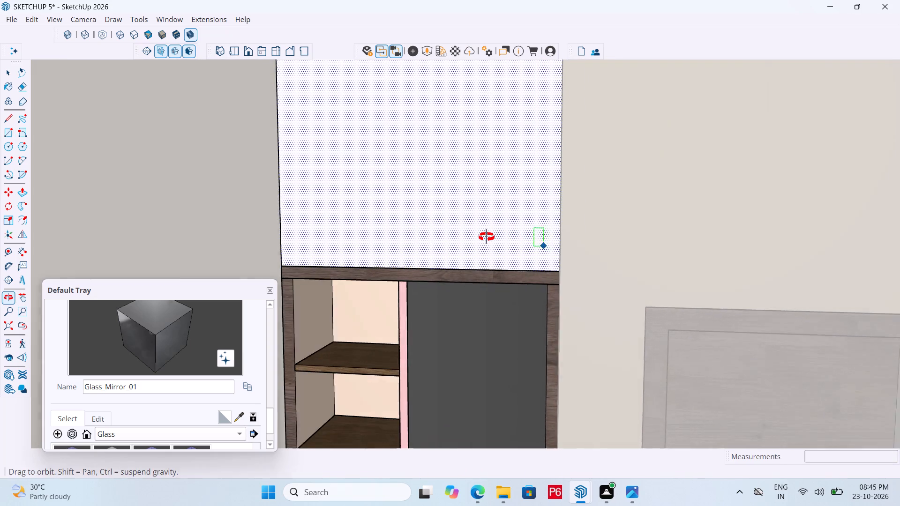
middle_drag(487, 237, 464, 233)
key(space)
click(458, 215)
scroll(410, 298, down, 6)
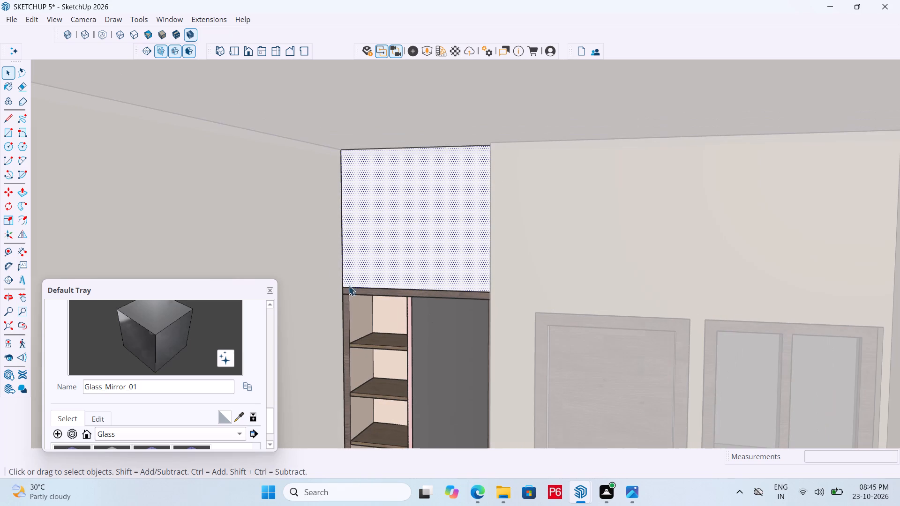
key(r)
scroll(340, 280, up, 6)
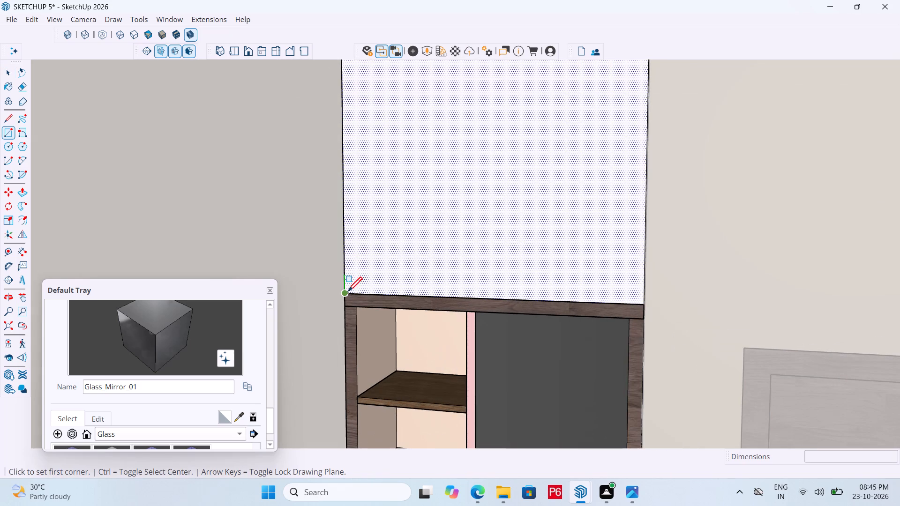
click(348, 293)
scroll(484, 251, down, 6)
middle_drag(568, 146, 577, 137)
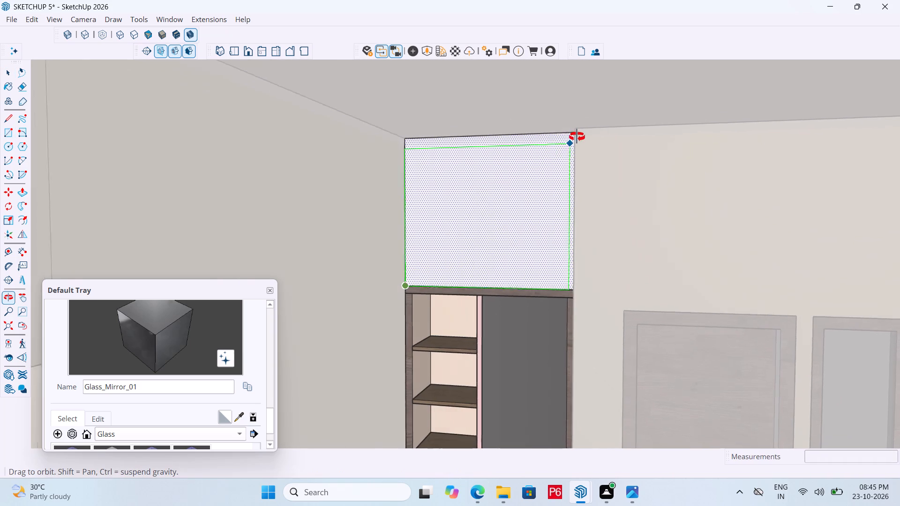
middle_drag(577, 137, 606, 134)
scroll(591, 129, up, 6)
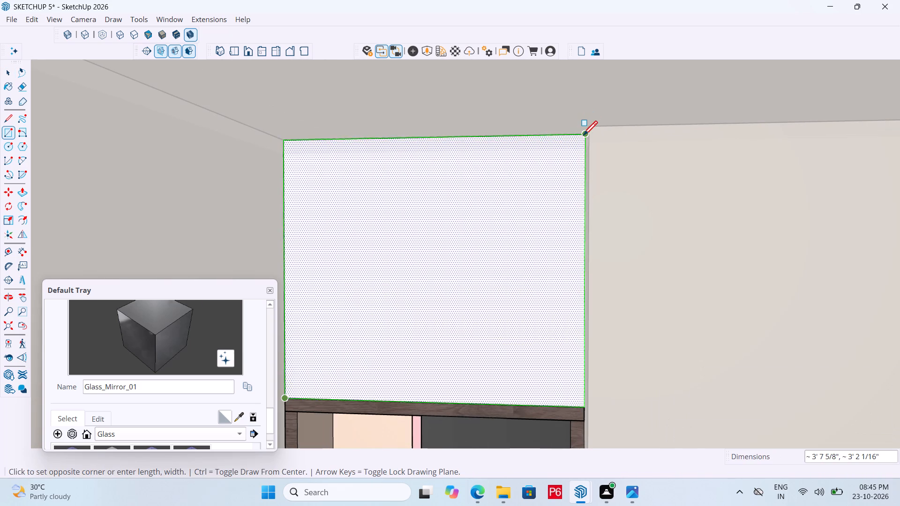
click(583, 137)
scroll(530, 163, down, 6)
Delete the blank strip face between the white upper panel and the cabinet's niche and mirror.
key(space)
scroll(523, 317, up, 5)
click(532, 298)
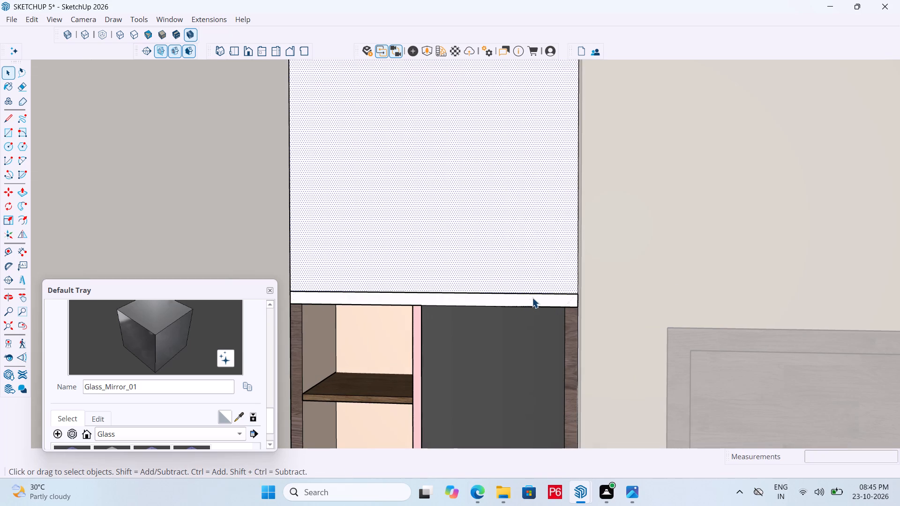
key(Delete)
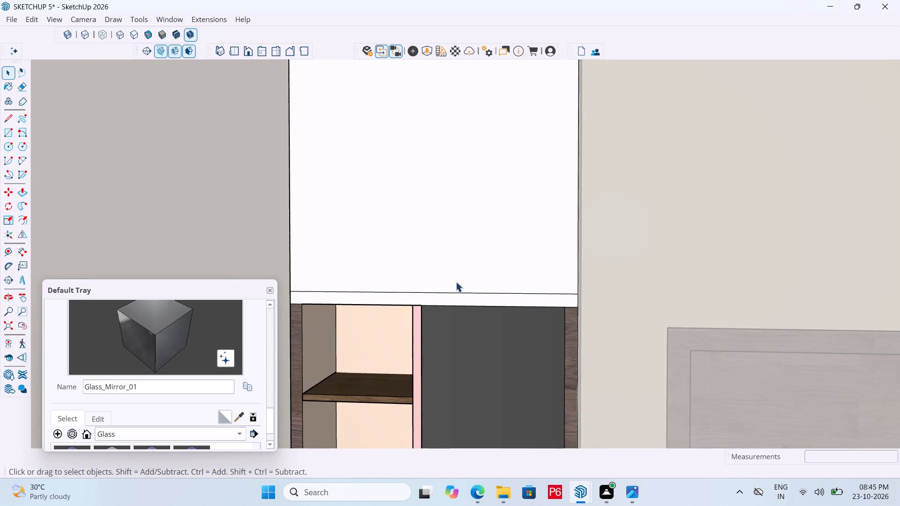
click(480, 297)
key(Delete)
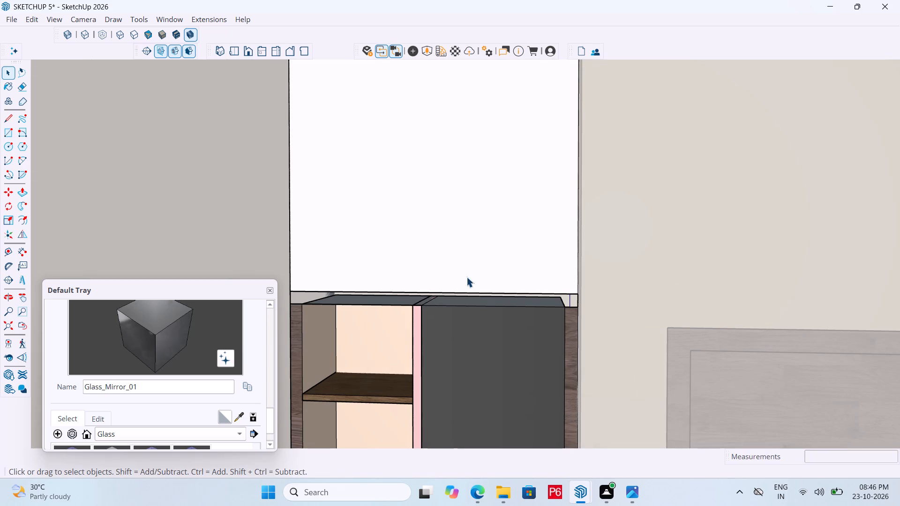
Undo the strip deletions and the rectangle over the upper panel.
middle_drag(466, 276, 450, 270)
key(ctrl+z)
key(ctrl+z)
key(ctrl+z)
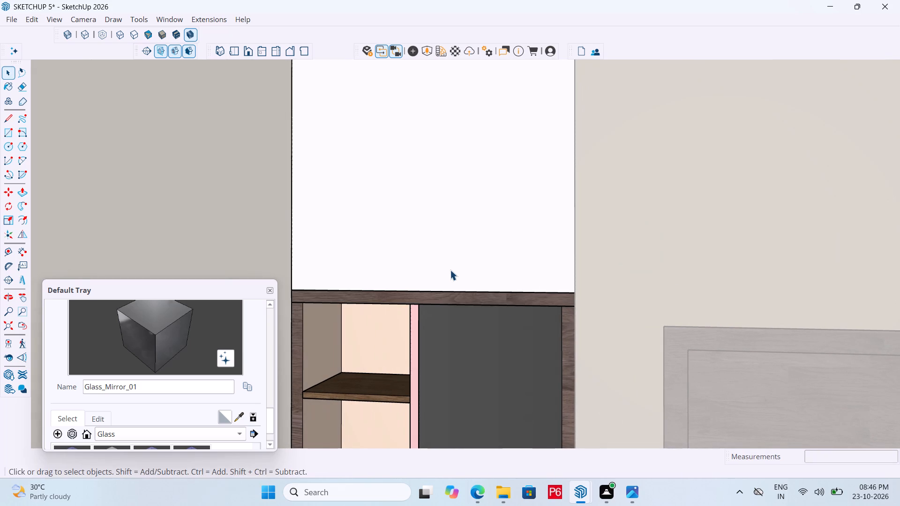
Group the white upper panel face with its edges and open the group with its face selected.
scroll(489, 261, down, 2)
middle_drag(486, 261, 420, 261)
key(space)
click(418, 233)
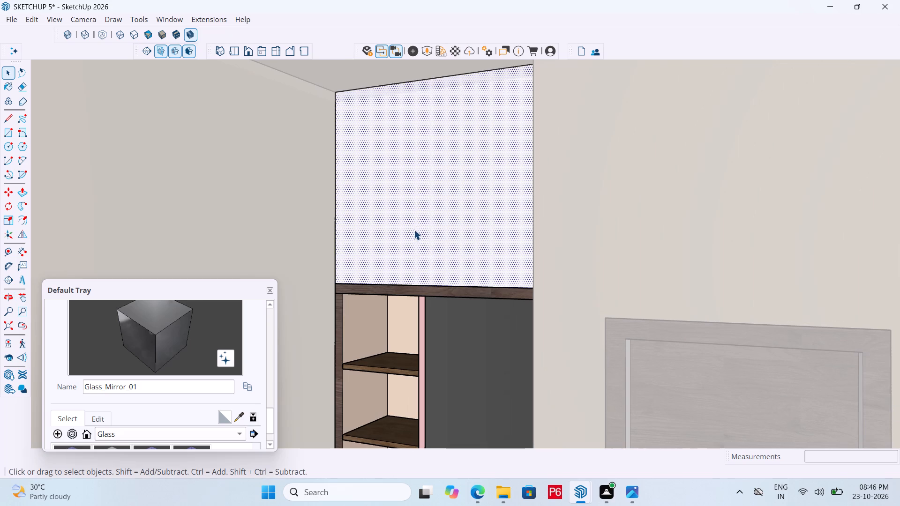
double_click(412, 228)
click(383, 210)
key(p)
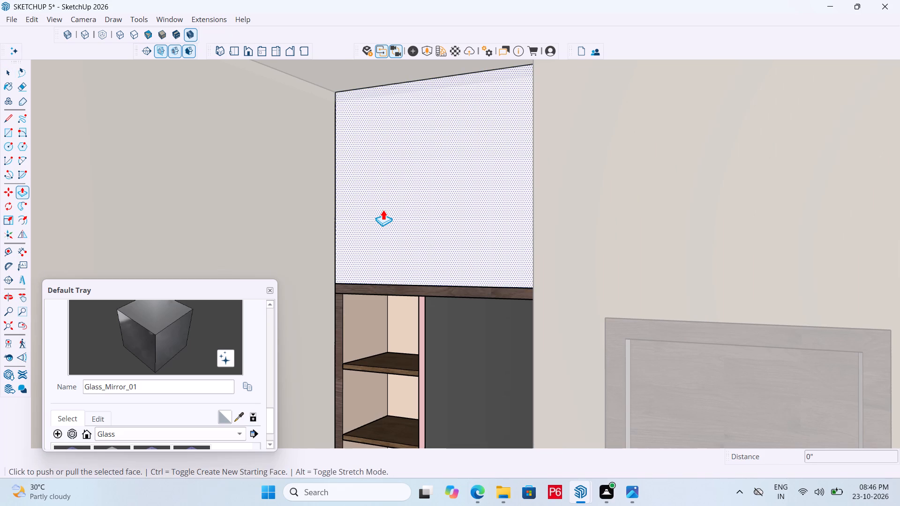
key(space)
double_click(397, 235)
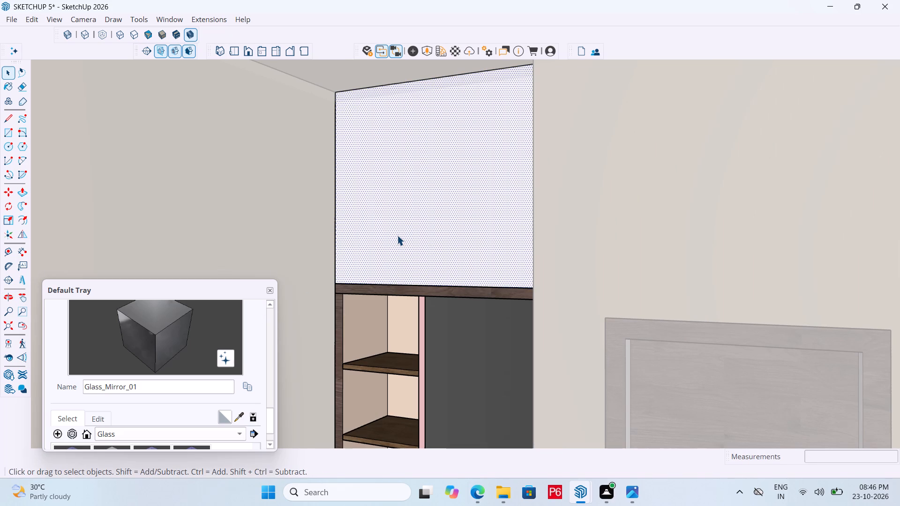
right_click(397, 235)
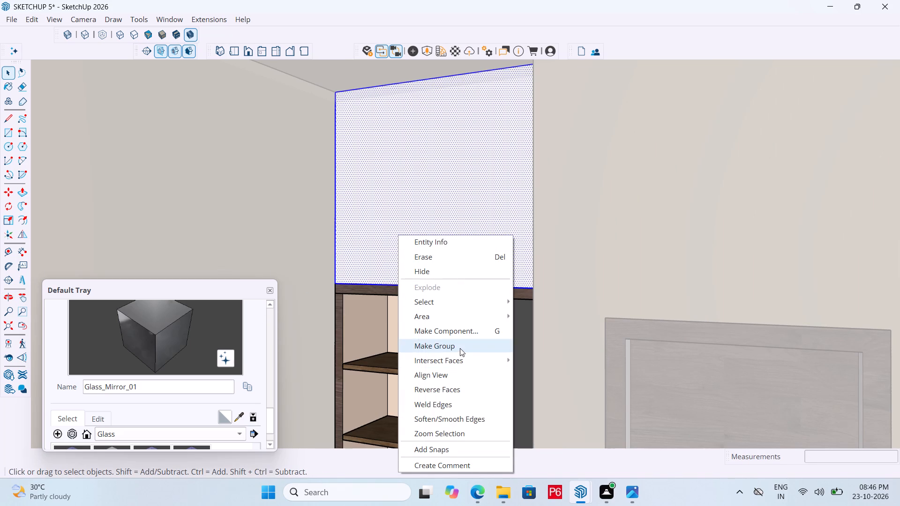
click(460, 348)
key(space)
click(438, 243)
triple_click(427, 220)
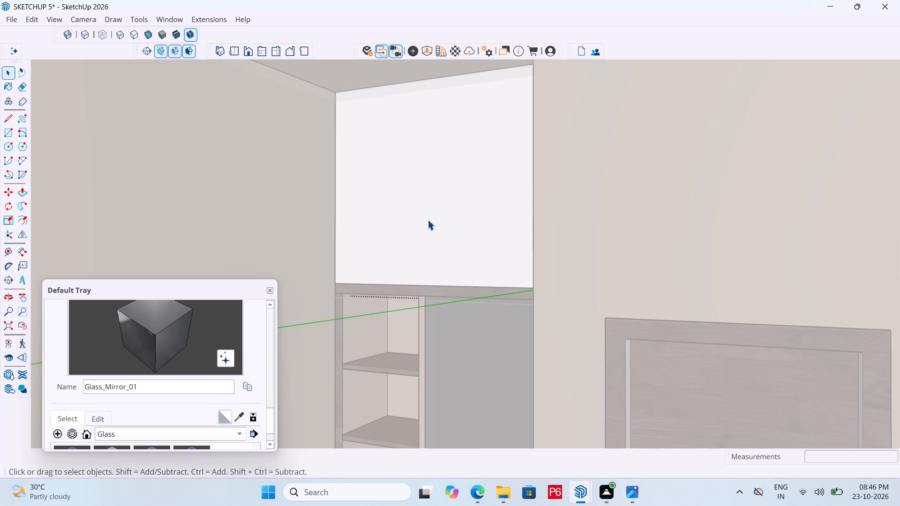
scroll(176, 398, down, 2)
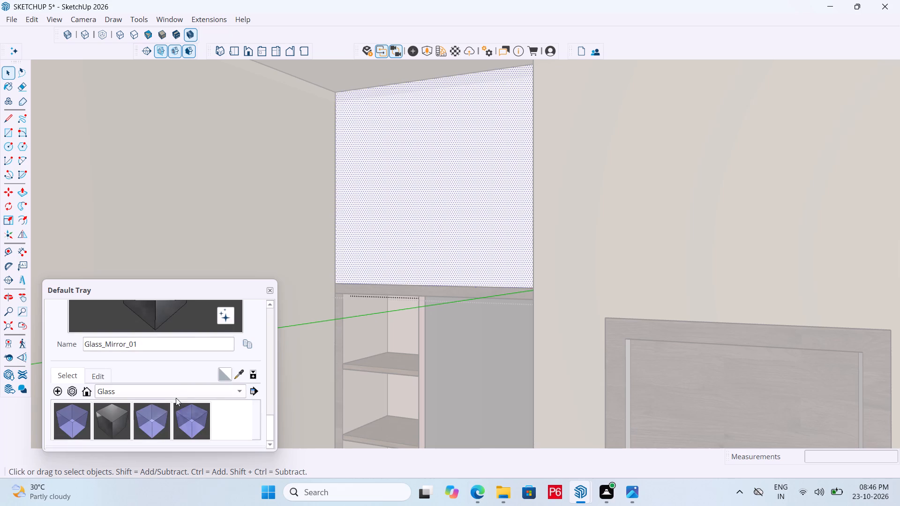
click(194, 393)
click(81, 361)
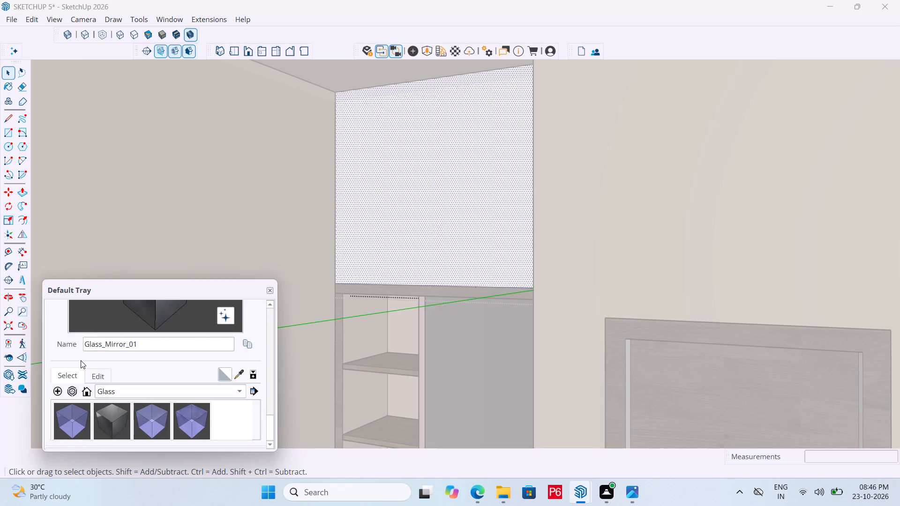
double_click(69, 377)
Place a vertical guide about 1' 9 13/16" from the panel's side edge, through its top edge's midpoint, and save the model.
key(t)
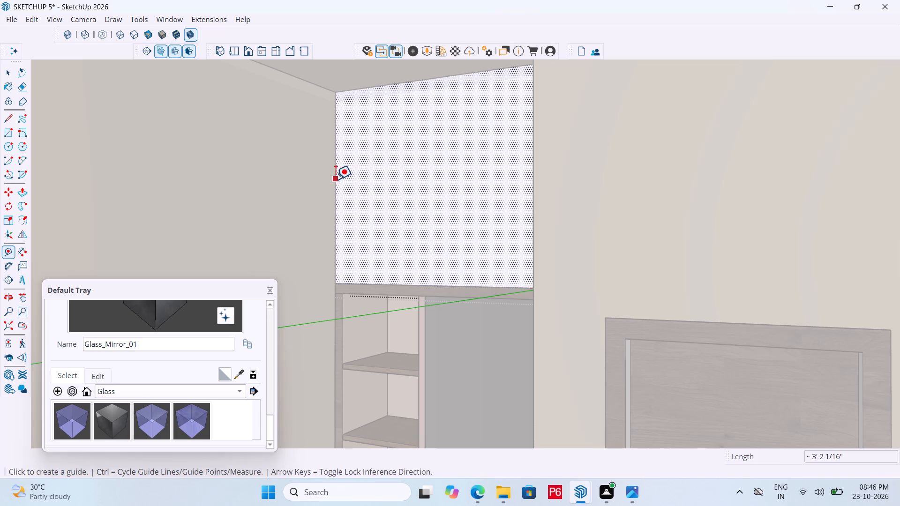
click(336, 179)
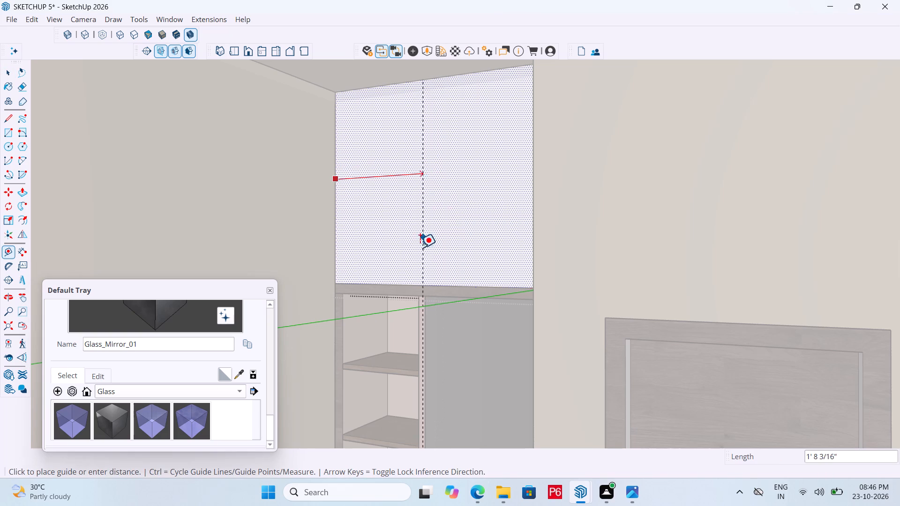
scroll(416, 310, up, 4)
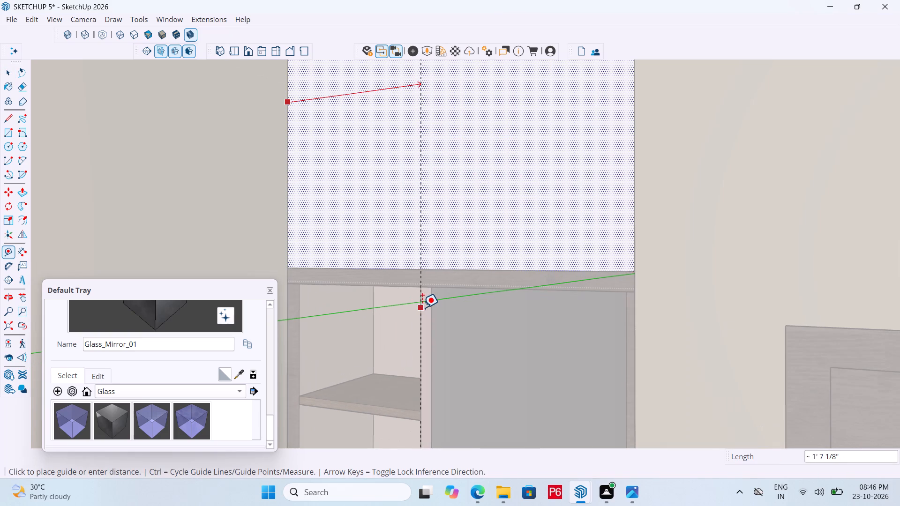
scroll(419, 314, down, 6)
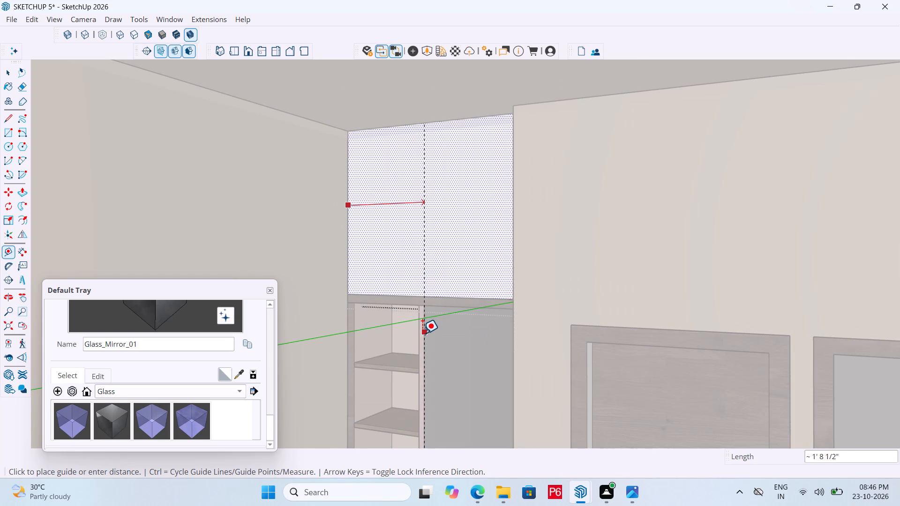
key(ctrl+s)
key(ctrl+s)
key(ctrl+s)
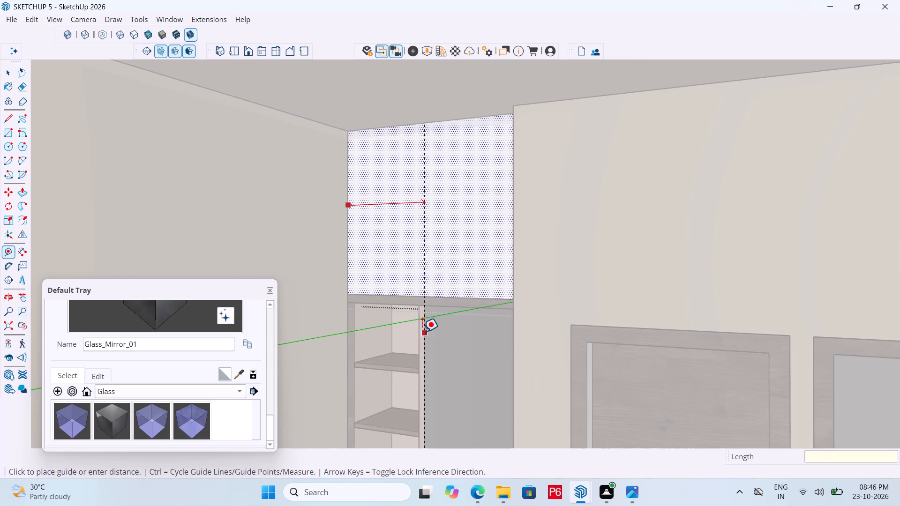
key(ctrl+s)
key(ctrl+s)
key(ctrl+s)
key(ctrl+s)
key(ctrl+s)
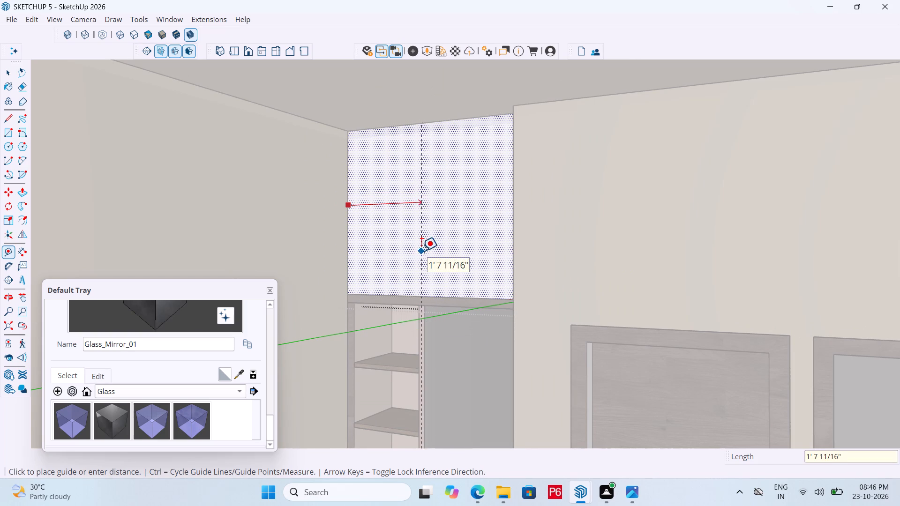
click(425, 120)
key(space)
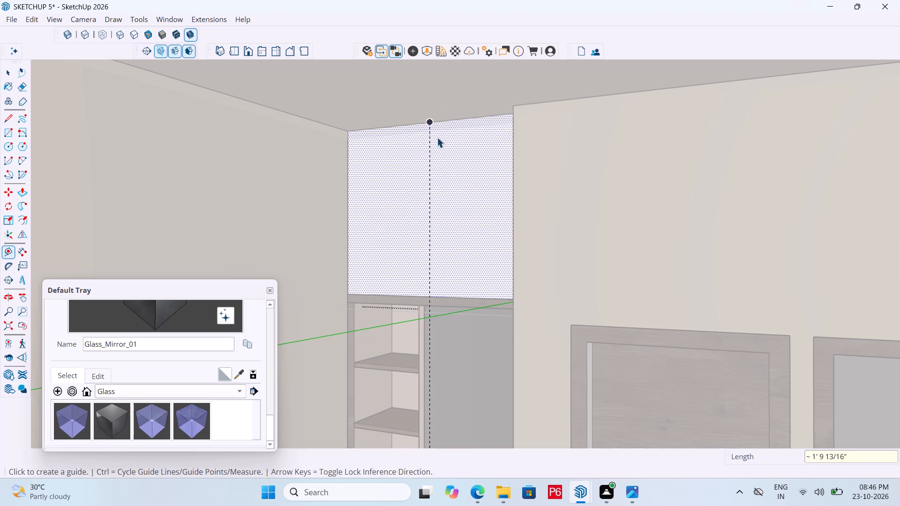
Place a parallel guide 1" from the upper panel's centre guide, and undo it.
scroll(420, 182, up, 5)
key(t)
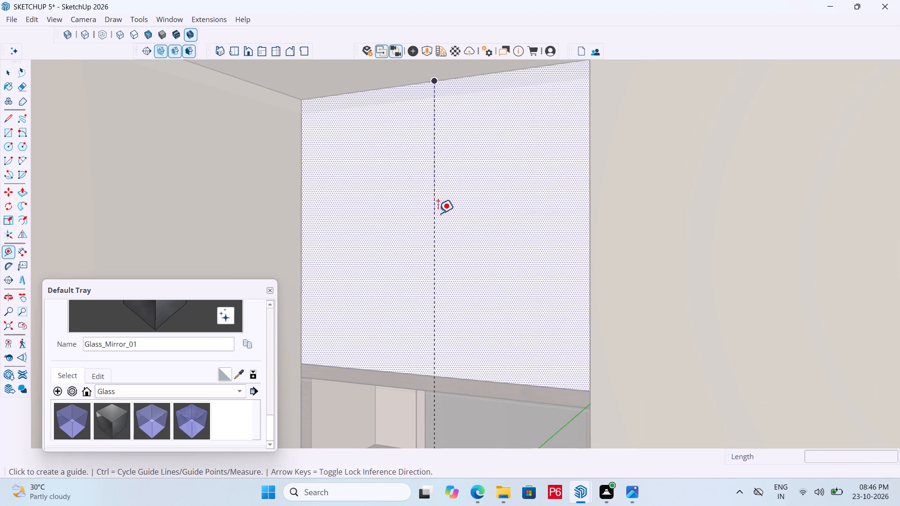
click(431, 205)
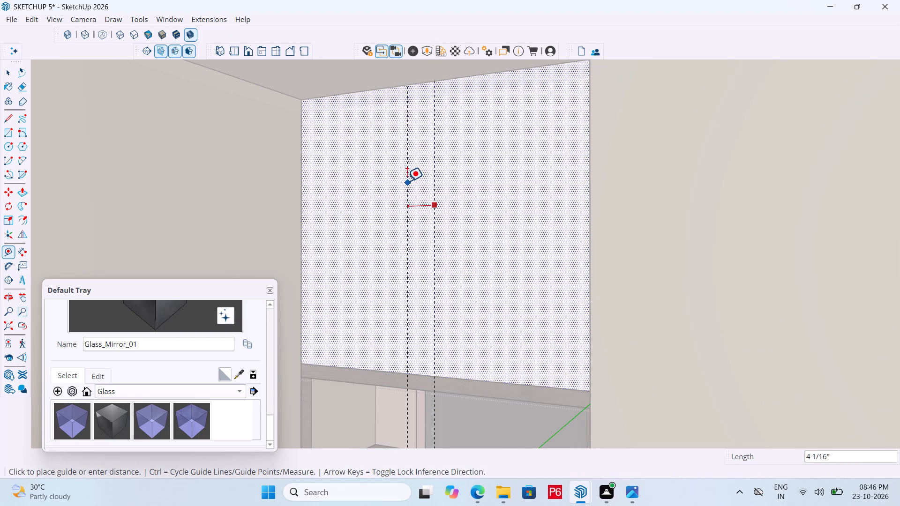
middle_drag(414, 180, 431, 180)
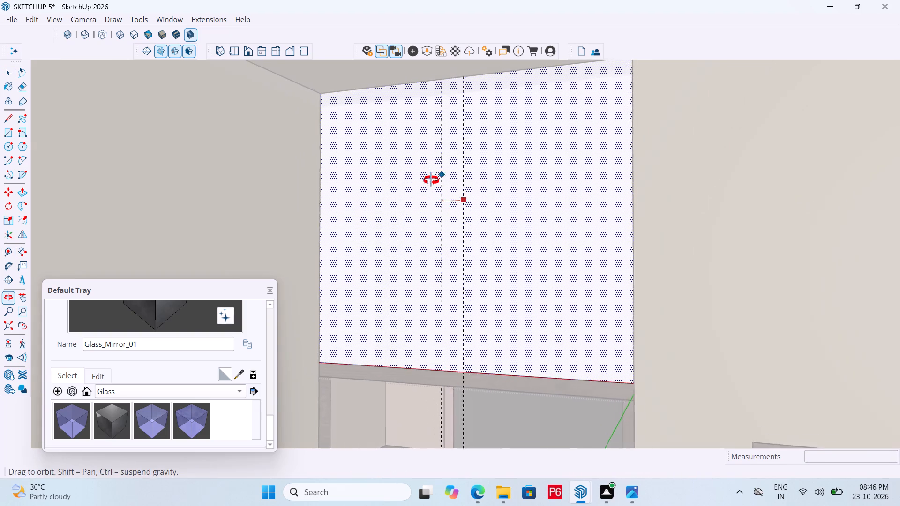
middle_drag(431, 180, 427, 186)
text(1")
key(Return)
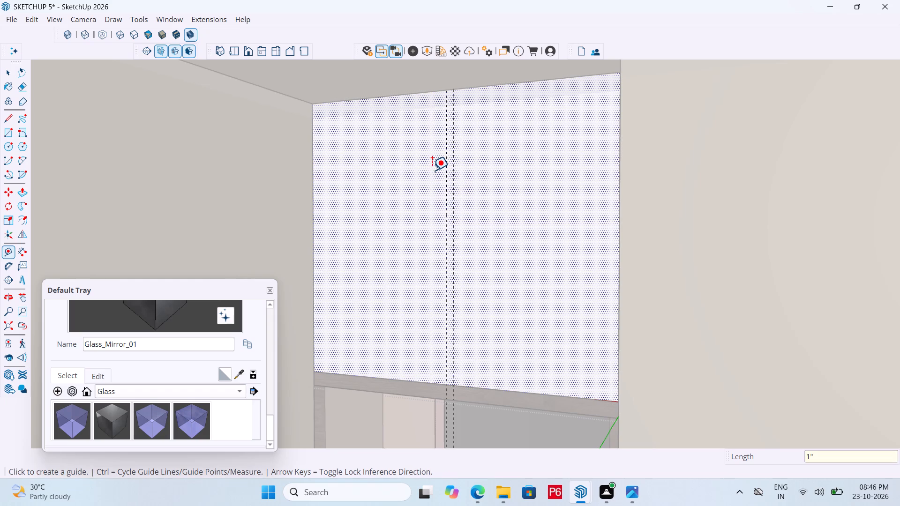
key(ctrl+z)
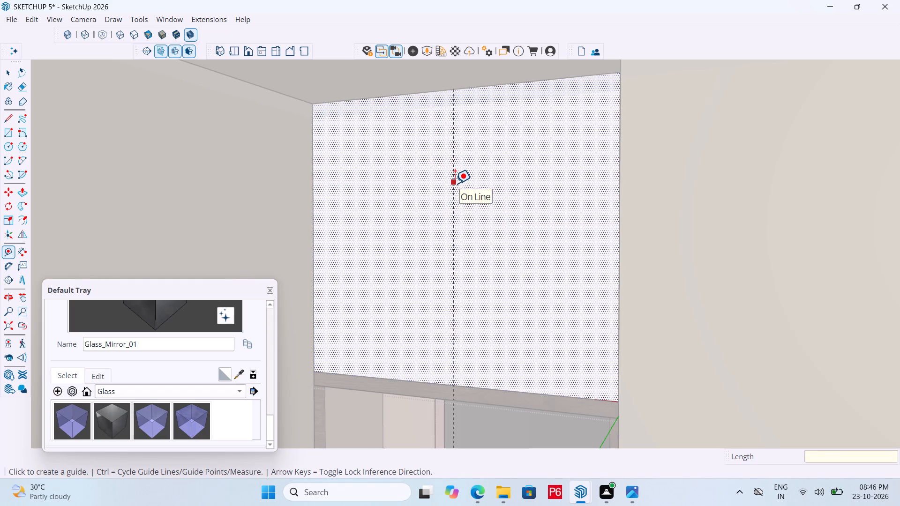
Place two vertical guides 0.2" from the upper panel's centre guide, one on each side.
click(455, 184)
middle_drag(407, 176, 370, 196)
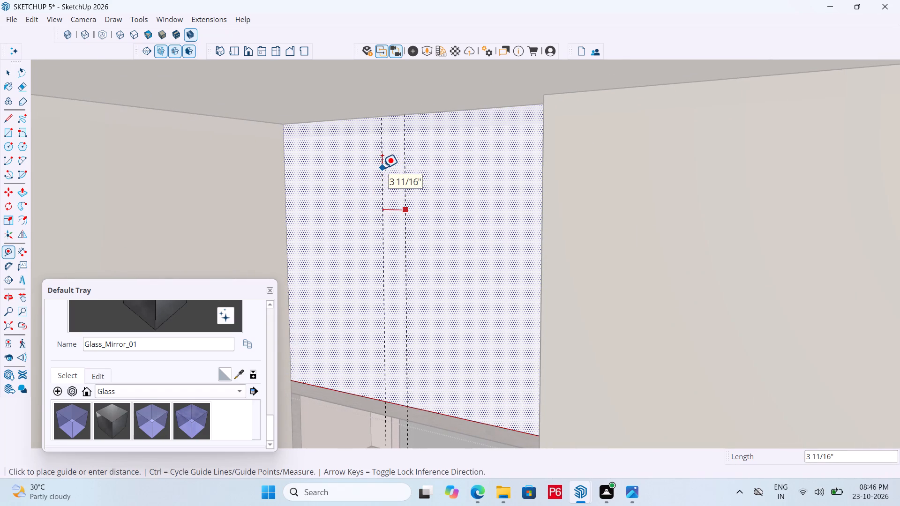
text(0.2")
key(Return)
scroll(411, 205, up, 10)
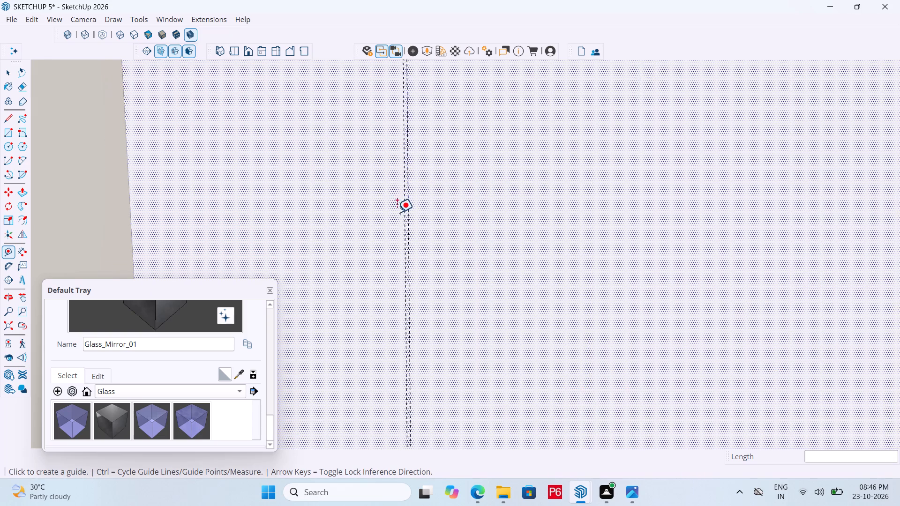
scroll(397, 213, up, 1)
click(409, 190)
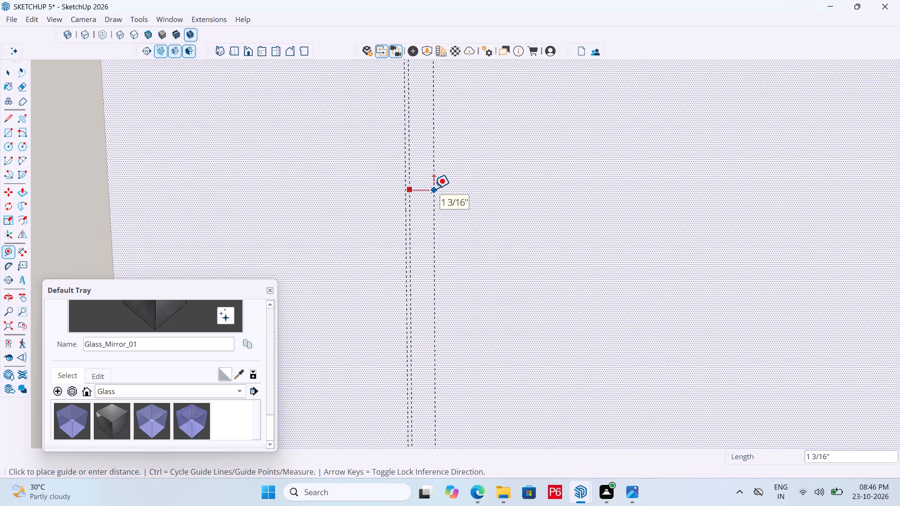
text(0.2")
key(Return)
scroll(398, 231, down, 5)
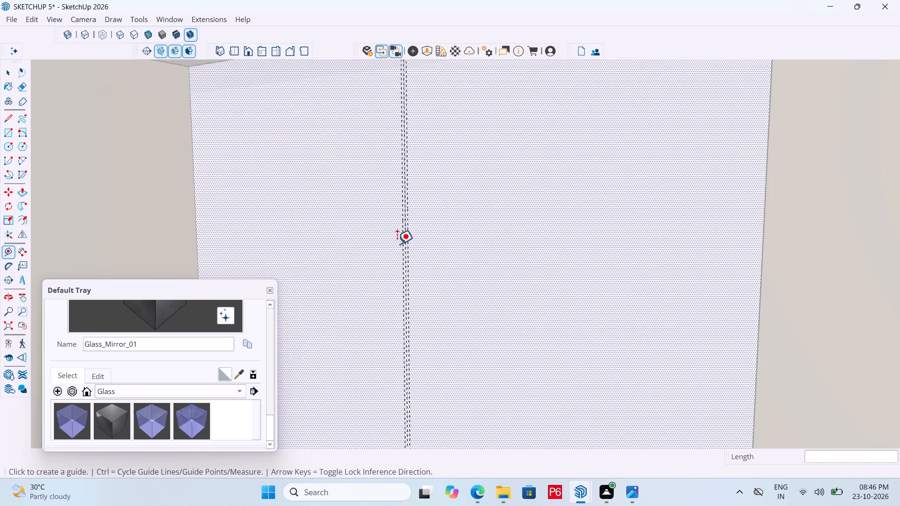
Erase the centre guide between the two offset guides on the upper panel, and save the model.
key(space)
scroll(403, 128, up, 10)
key(e)
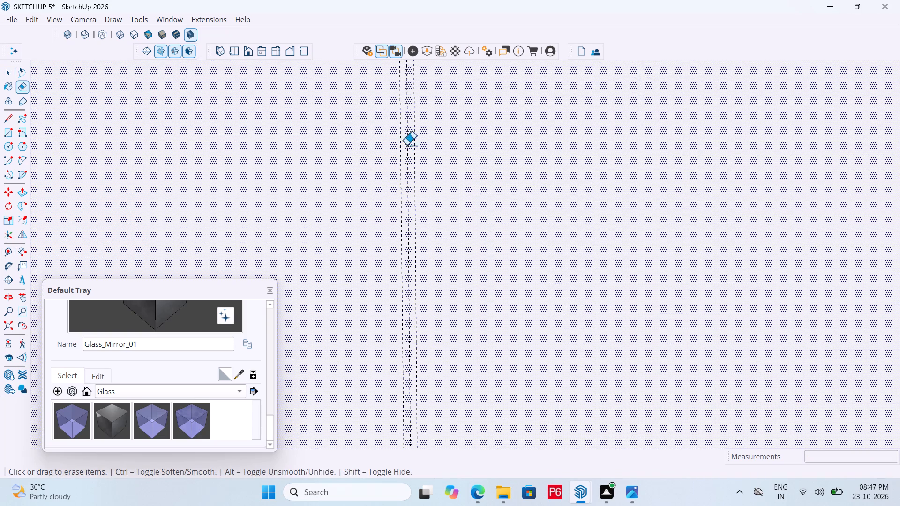
click(409, 155)
scroll(404, 125, down, 5)
key(ctrl+s)
key(ctrl+s)
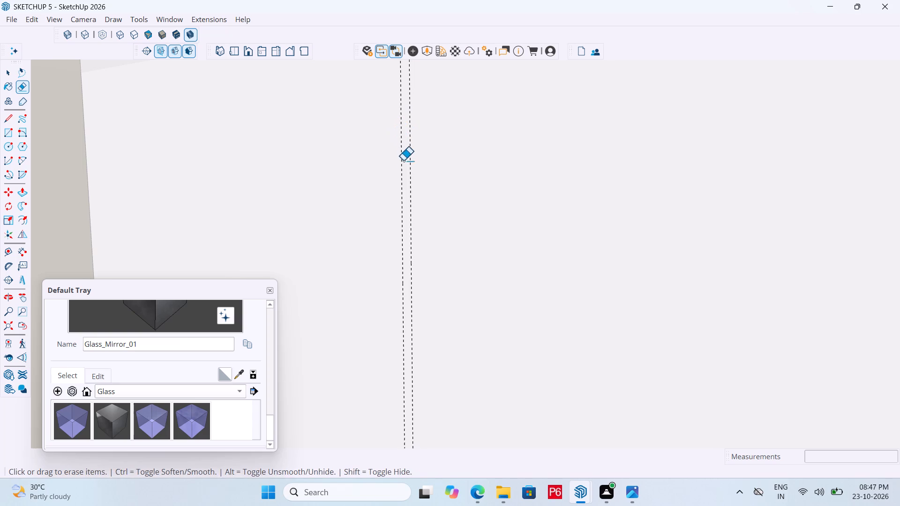
ctrl+scroll(405, 166, down, 2)
key(ctrl+s)
key(ctrl+s)
key(ctrl+s)
scroll(405, 167, down, 6)
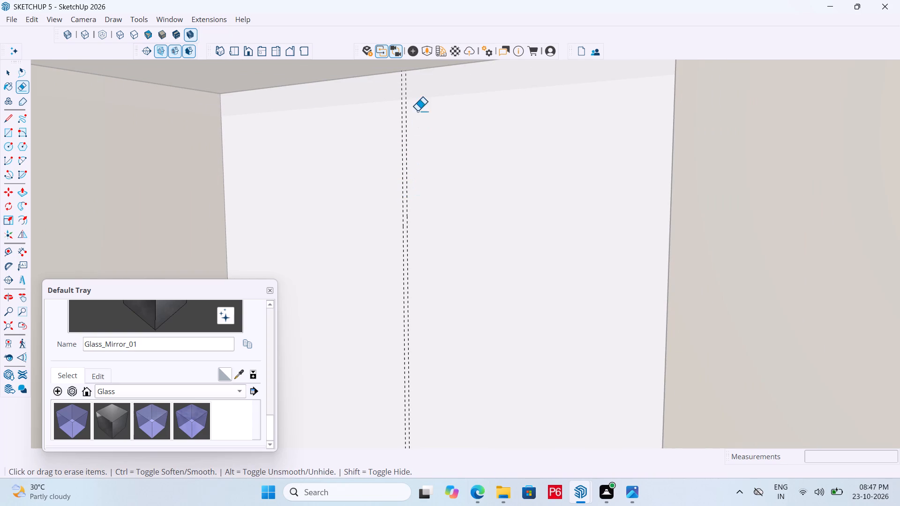
Draw a narrow rectangle of about 3/8" by 3' 2 1/16" between the two guides, from the panel's top edge to its bottom edge.
key(r)
scroll(401, 41, up, 10)
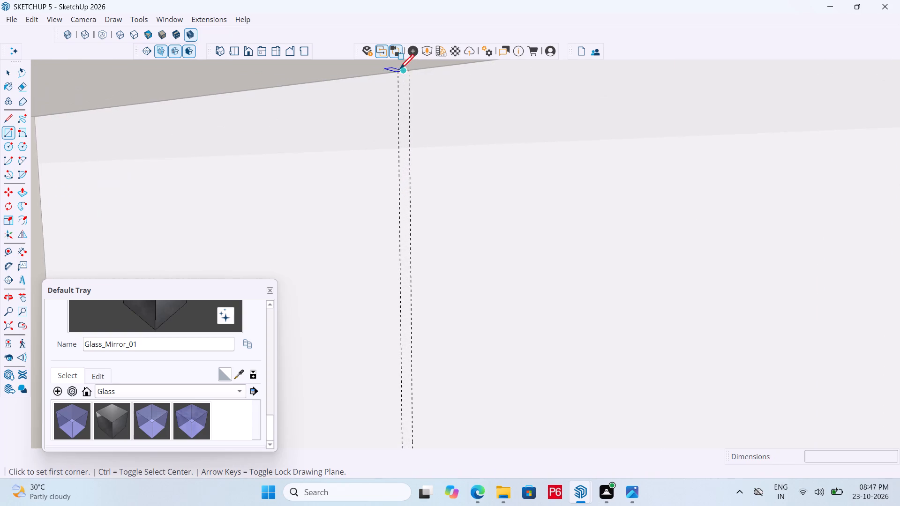
scroll(400, 70, up, 6)
click(397, 74)
scroll(384, 105, down, 3)
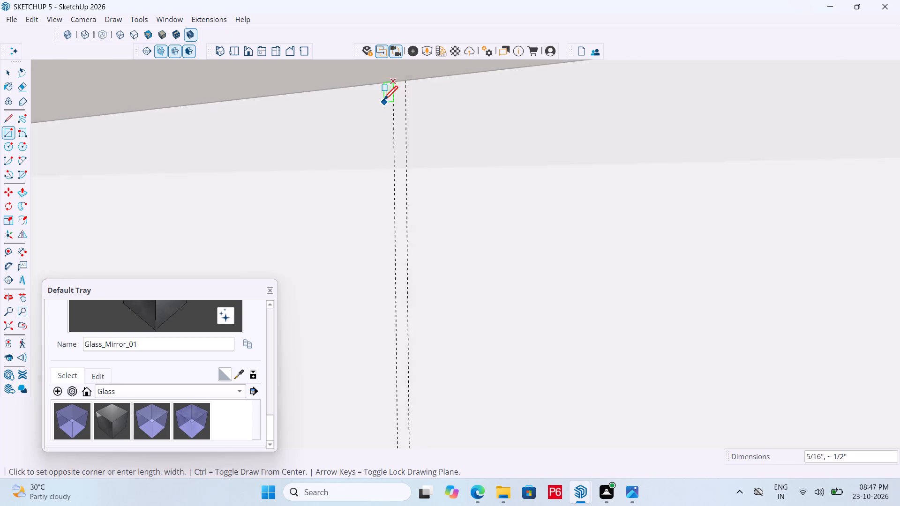
scroll(383, 102, down, 20)
scroll(381, 356, up, 2)
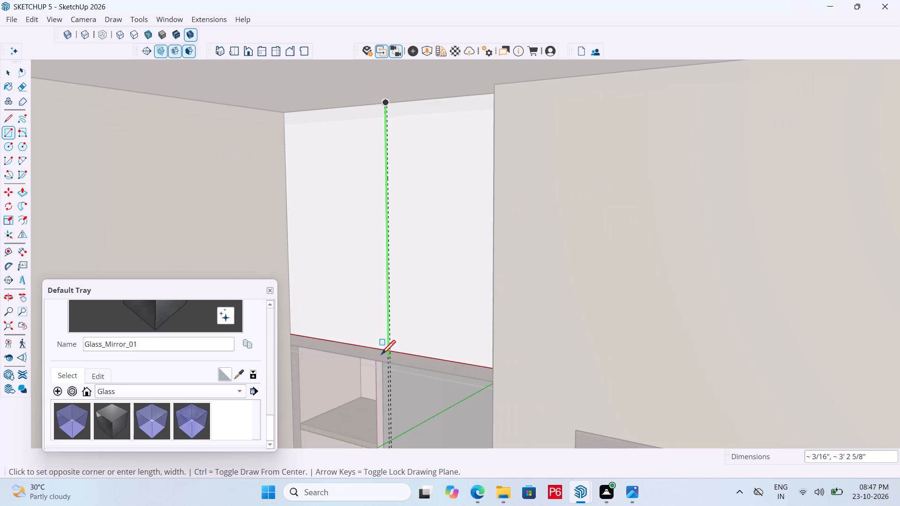
scroll(381, 356, up, 14)
click(405, 337)
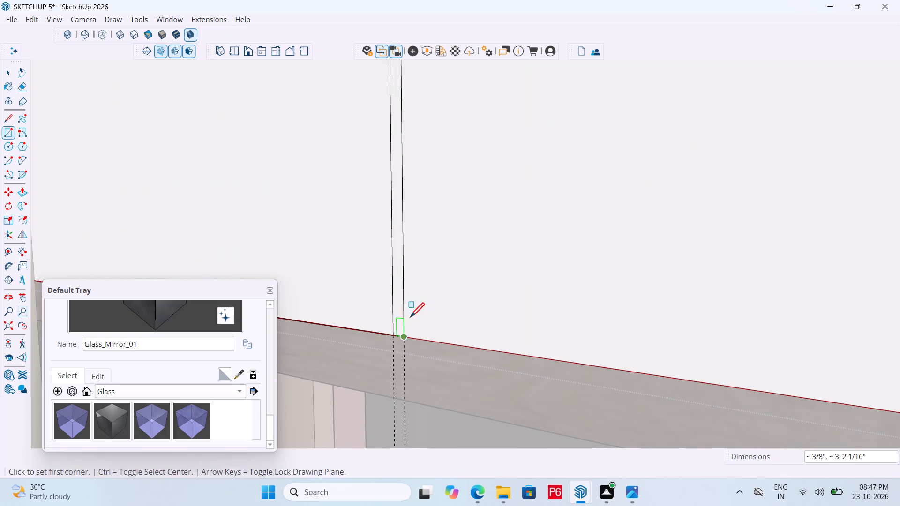
Erase the two vertical guides along the narrow centre strip, and save the model.
scroll(459, 228, down, 5)
key(space)
key(e)
drag(432, 311, 412, 310)
scroll(434, 324, down, 6)
key(ctrl+s)
key(ctrl+s)
key(ctrl+s)
ctrl+scroll(397, 336, down, 4)
key(ctrl+s)
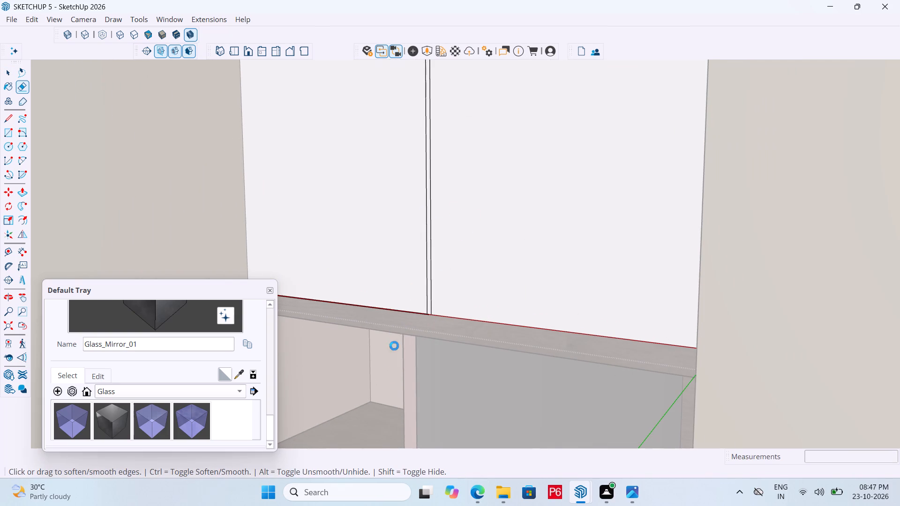
key(ctrl+s)
key(ctrl+s)
key(ctrl+s)
ctrl+scroll(404, 331, down, 6)
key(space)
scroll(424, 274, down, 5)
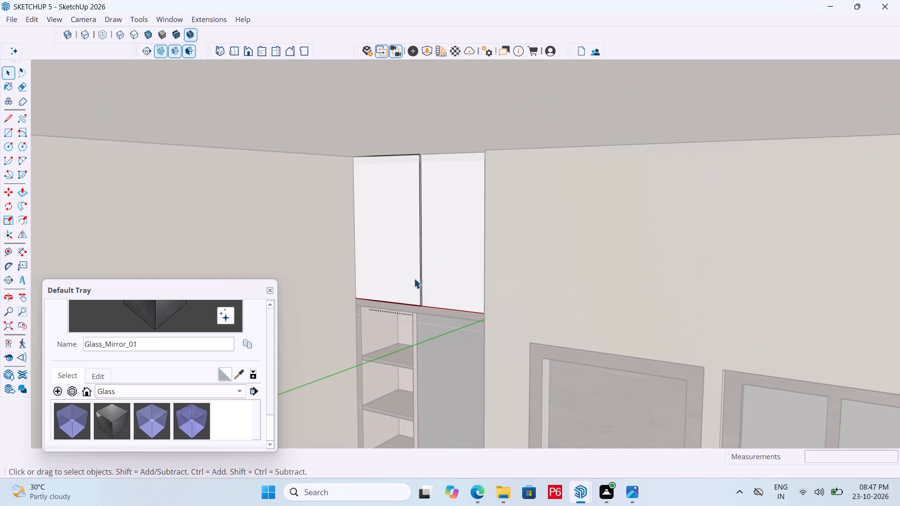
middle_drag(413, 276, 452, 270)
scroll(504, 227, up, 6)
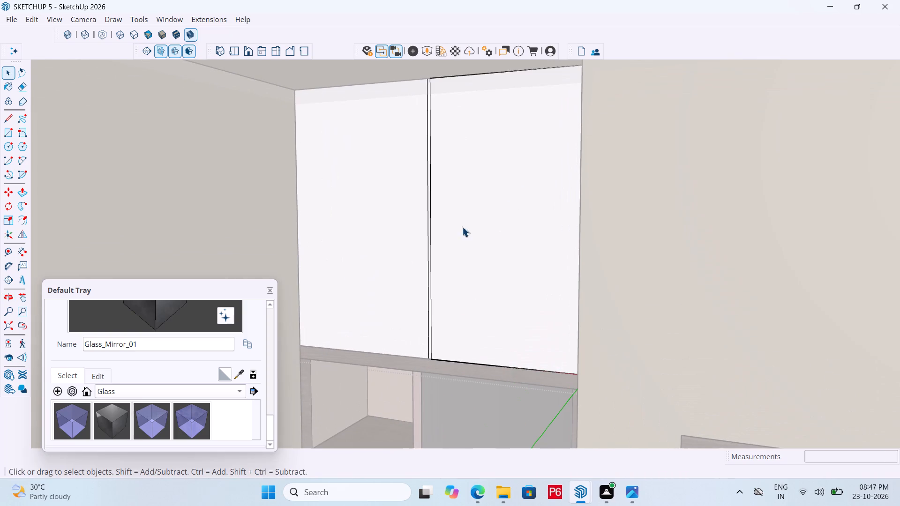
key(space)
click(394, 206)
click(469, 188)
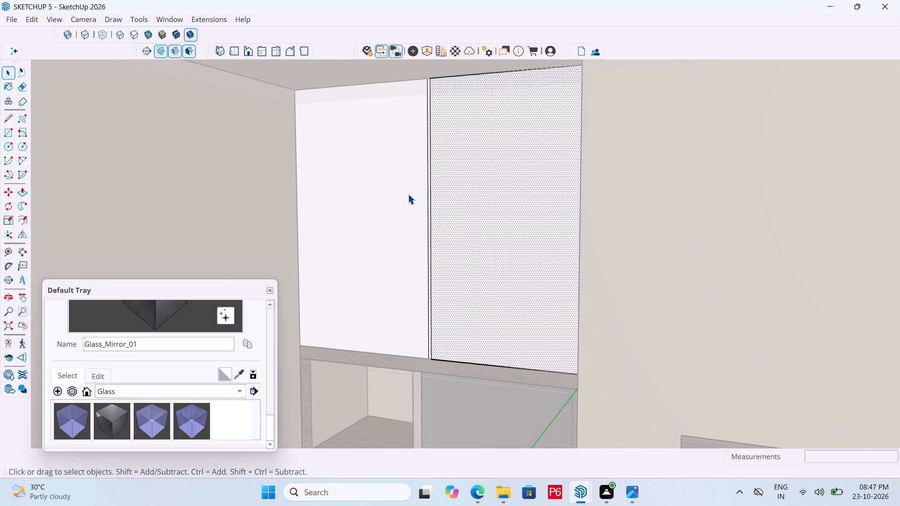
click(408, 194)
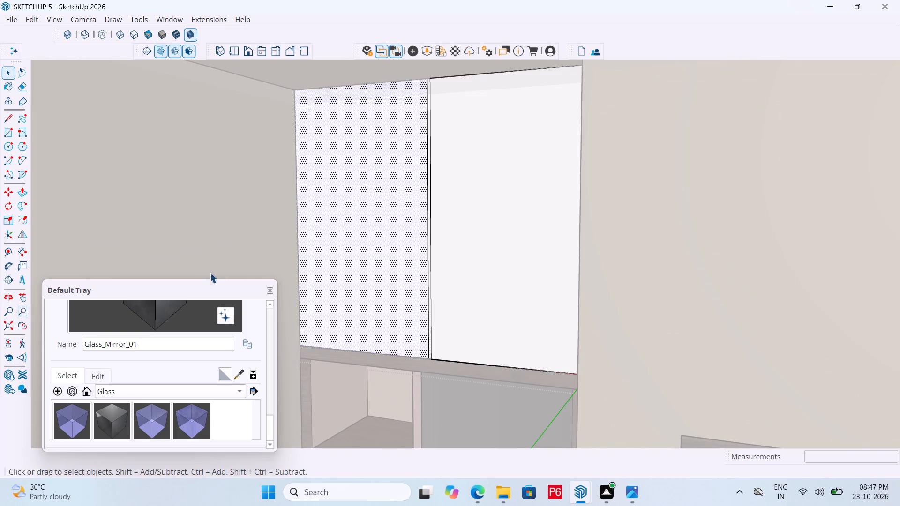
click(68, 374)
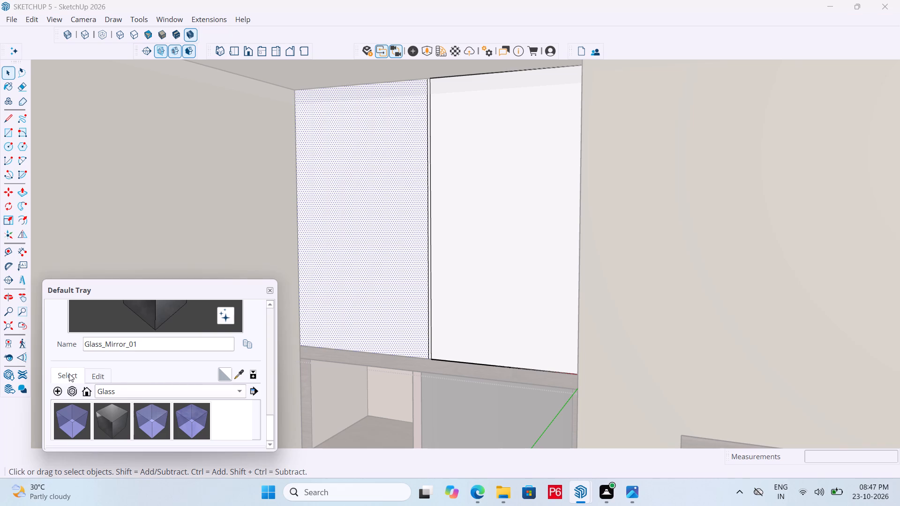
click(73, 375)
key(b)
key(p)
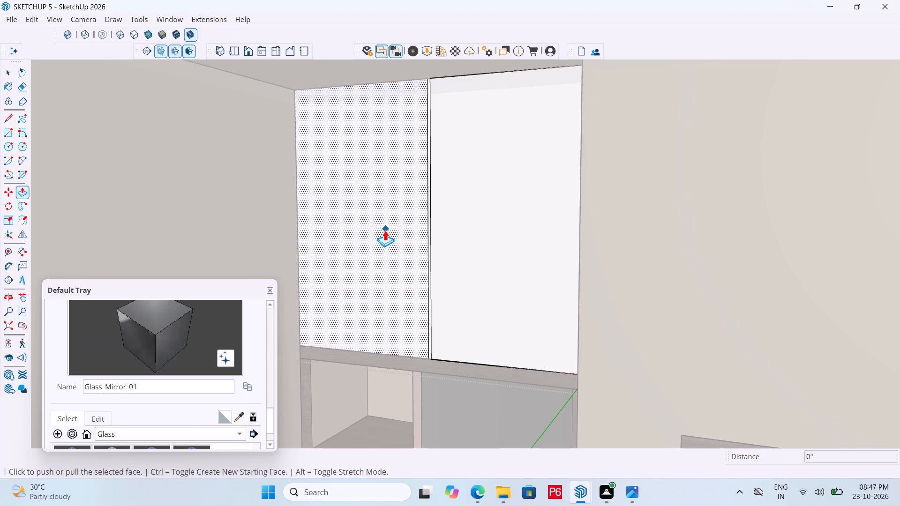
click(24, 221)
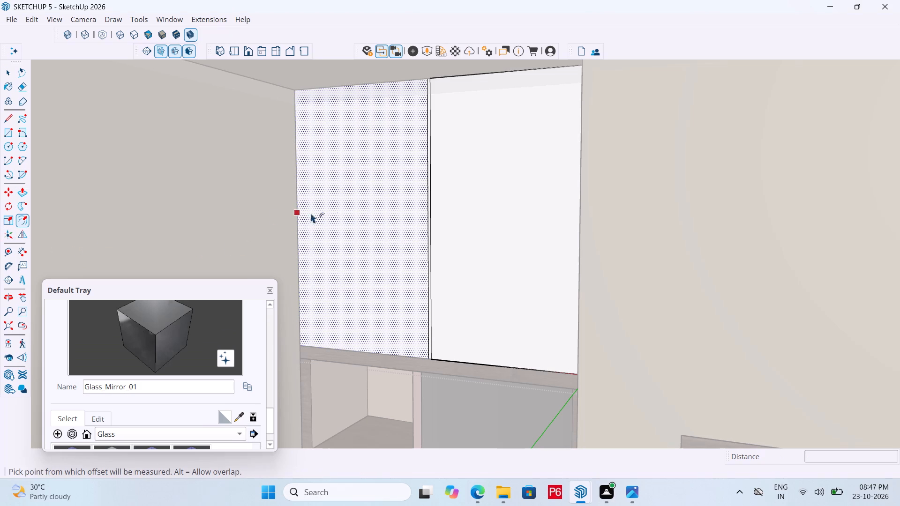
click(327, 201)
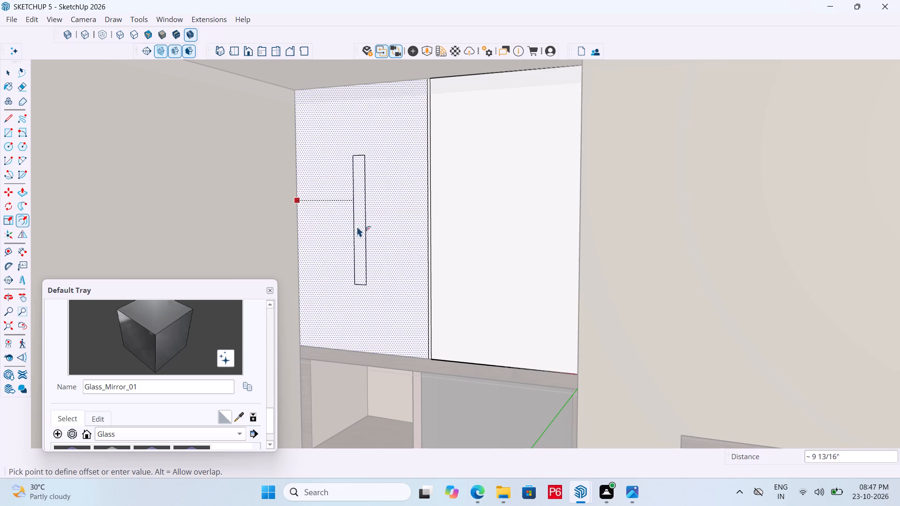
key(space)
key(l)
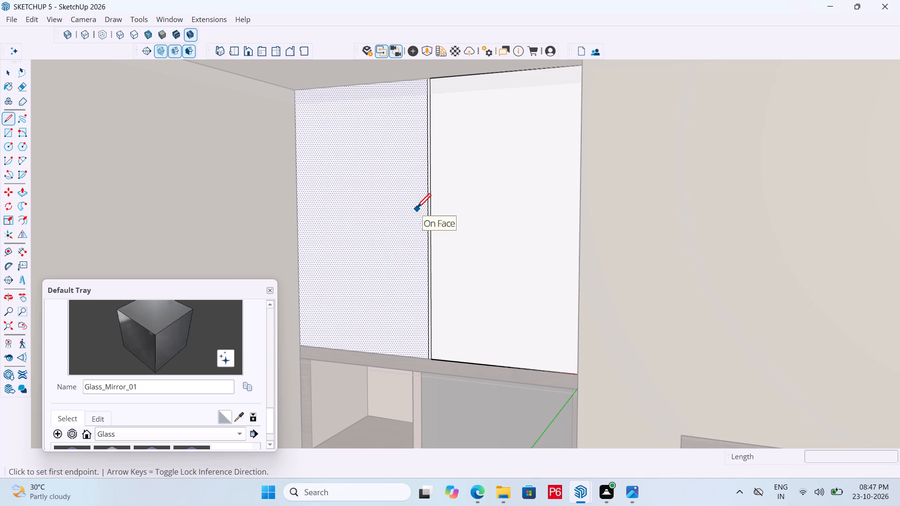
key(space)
Paint the narrow centre strip between the two upper cabinet doors with M09_Shadow_Night from the Solid Colors collection.
click(476, 179)
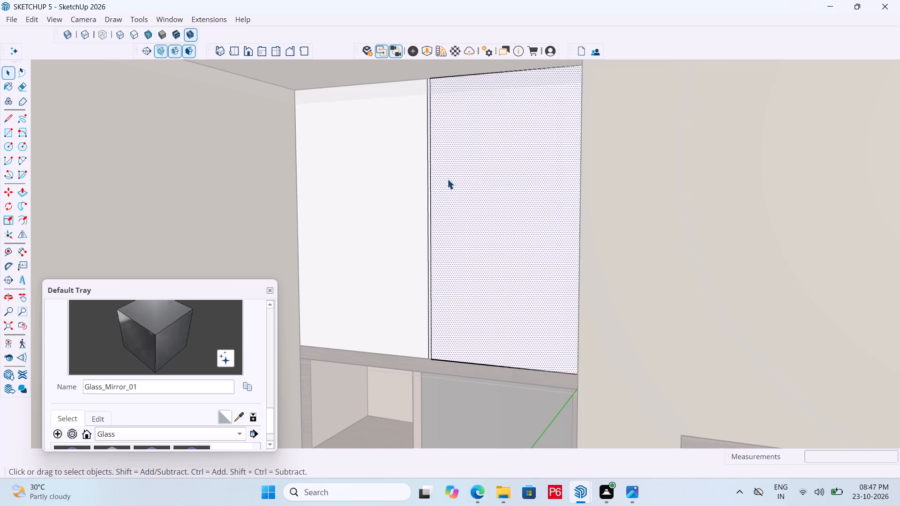
scroll(431, 184, up, 11)
click(425, 170)
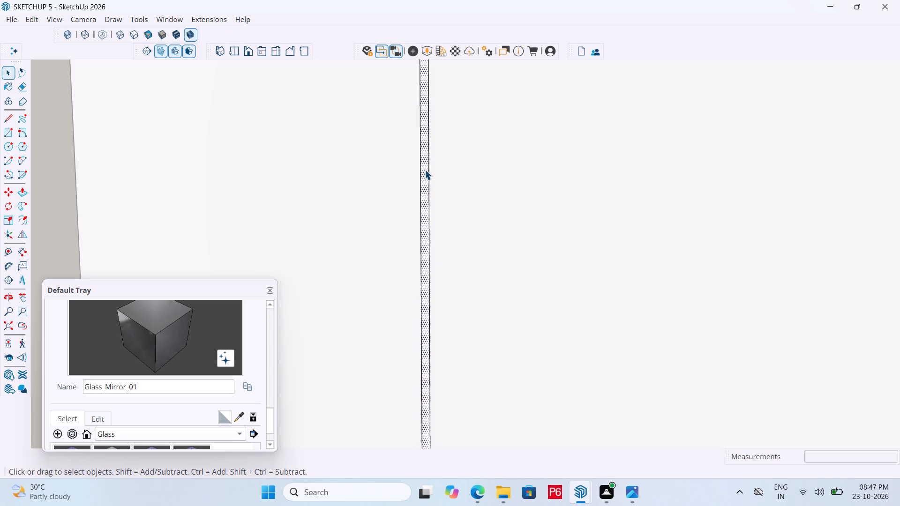
scroll(401, 167, down, 7)
scroll(492, 187, down, 6)
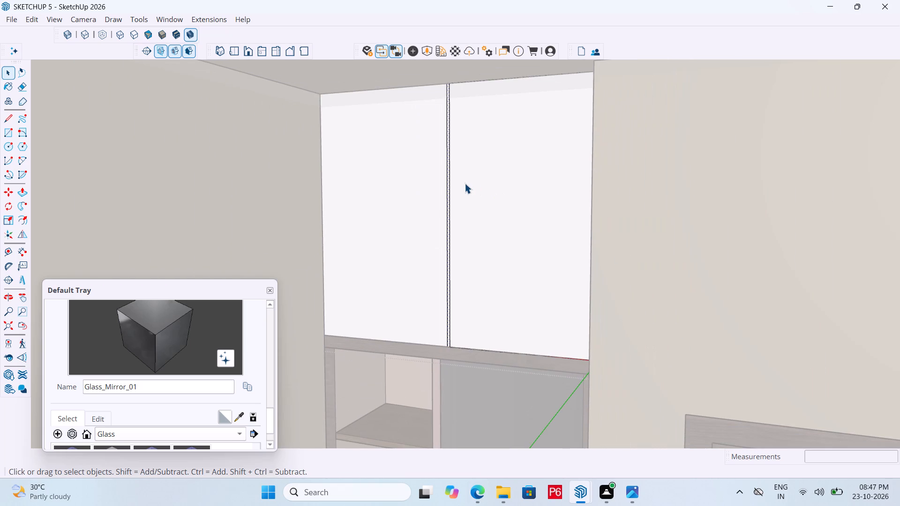
scroll(460, 268, up, 12)
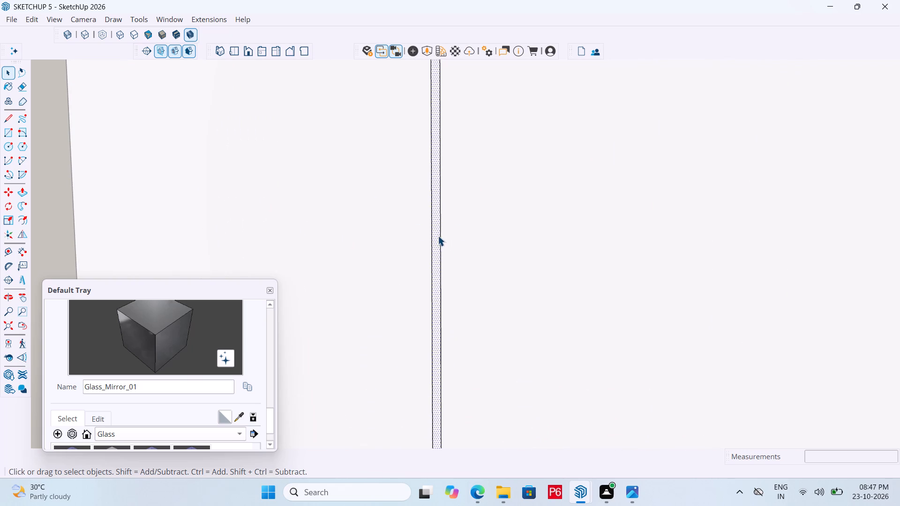
scroll(143, 417, down, 2)
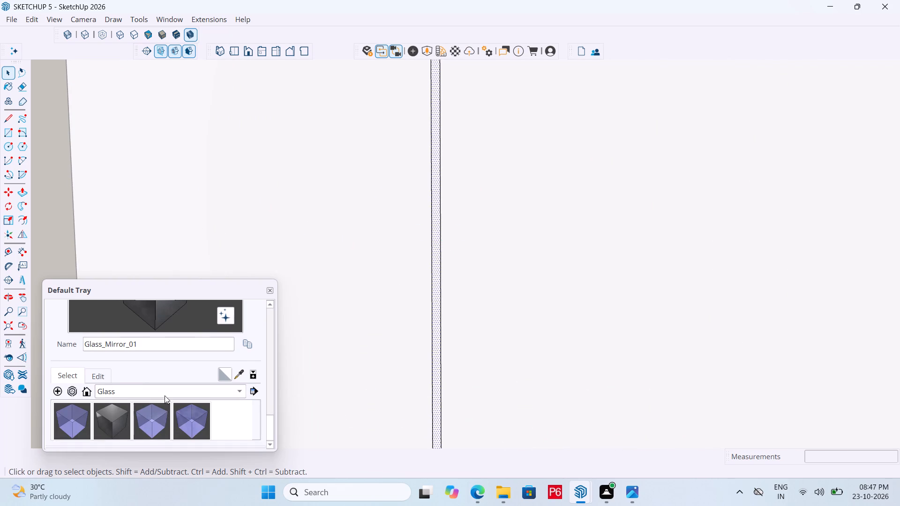
click(165, 395)
click(148, 468)
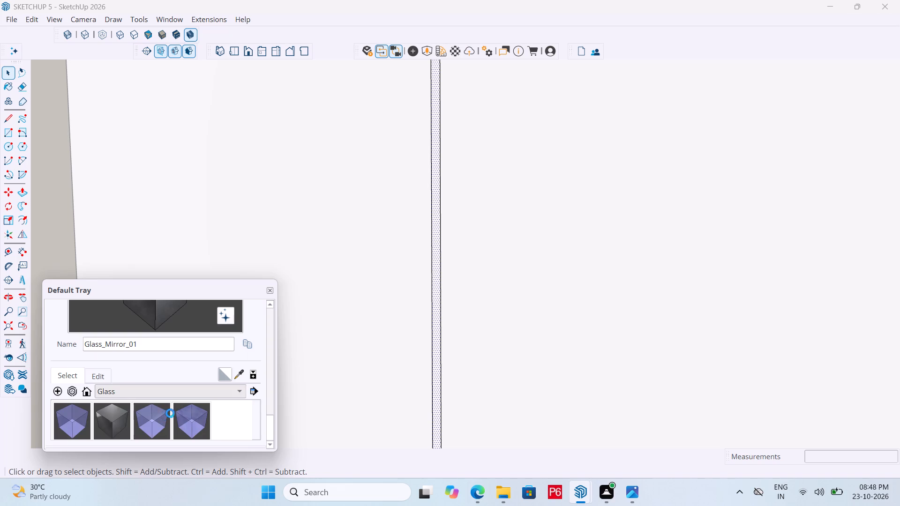
scroll(177, 413, down, 11)
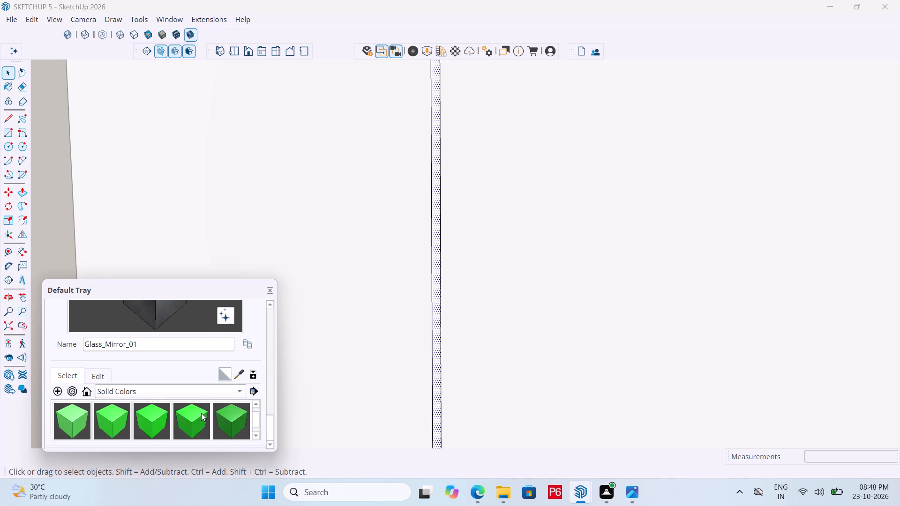
scroll(201, 412, down, 14)
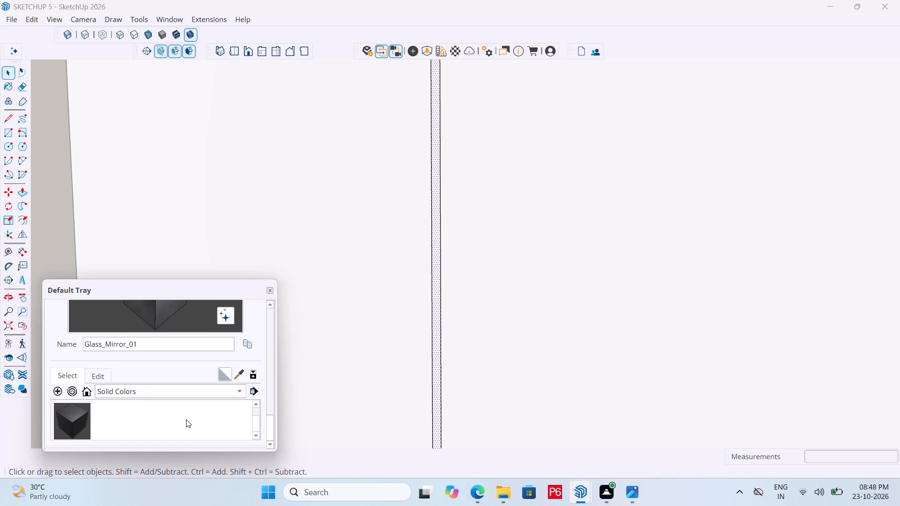
click(80, 424)
scroll(391, 353, up, 4)
click(450, 328)
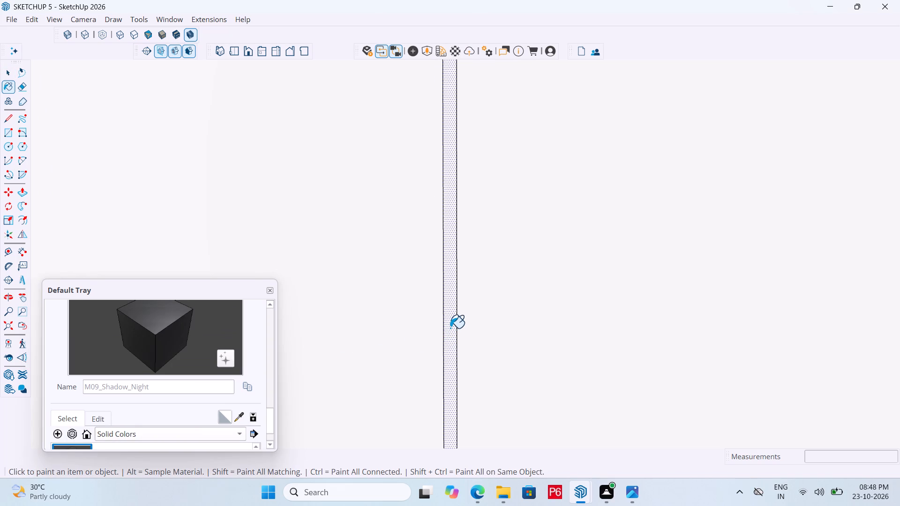
Save the model with the painted centre strip.
scroll(436, 287, down, 17)
scroll(438, 311, down, 4)
key(ctrl+s)
key(ctrl+s)
key(ctrl+s)
key(ctrl+s)
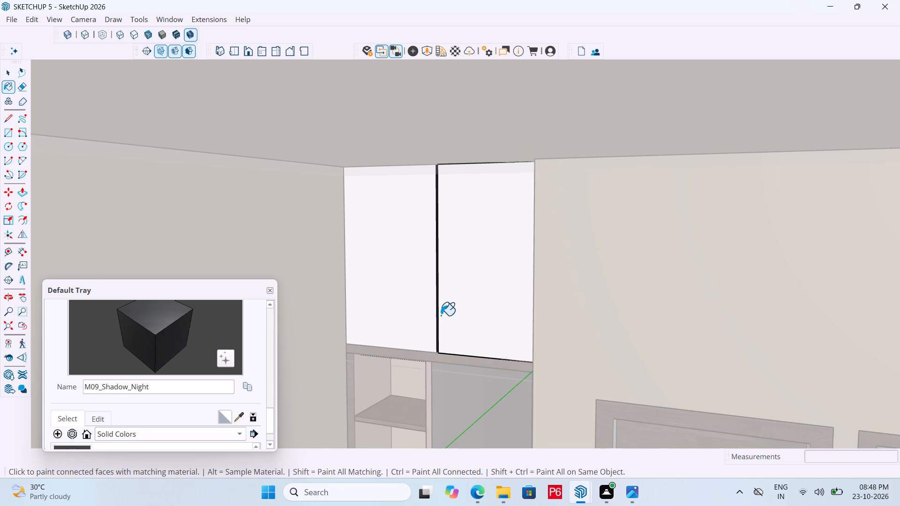
key(ctrl+s)
key(ctrl+s)
key(ctrl+s)
key(ctrl+s)
Leave group editing and examine the upper cabinet doors within the whole bedroom.
scroll(403, 280, down, 4)
key(space)
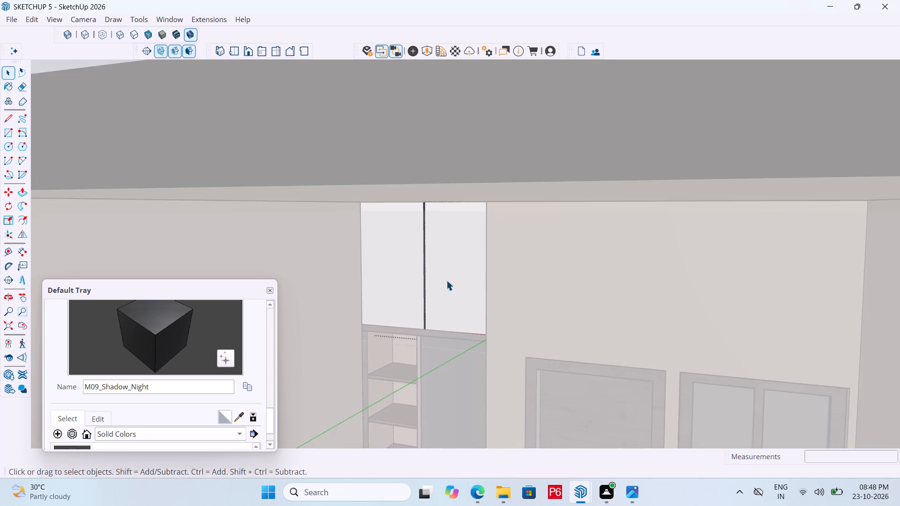
middle_drag(446, 280, 433, 268)
scroll(434, 262, up, 1)
scroll(437, 223, down, 12)
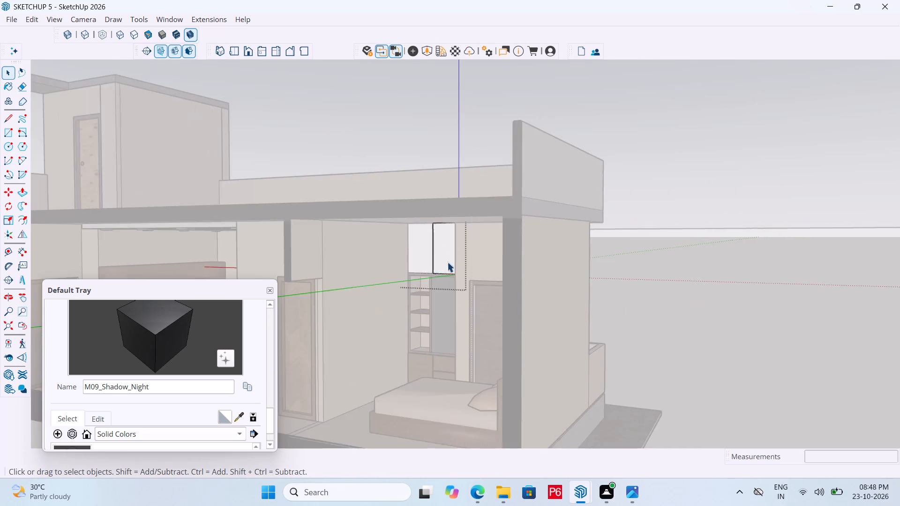
middle_drag(450, 264, 479, 275)
key(space)
click(647, 295)
double_click(632, 274)
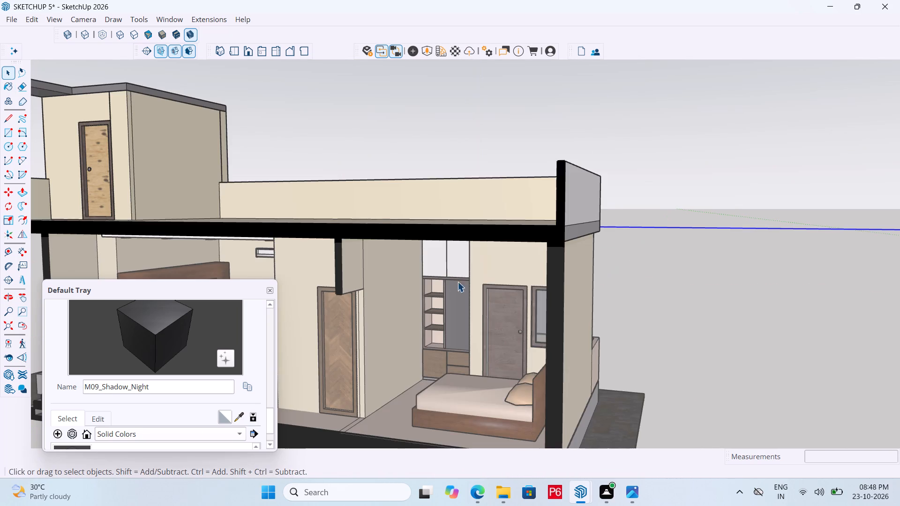
Reopen the cabinet's upper panel for editing and select the face of its right-hand door.
scroll(428, 274, up, 10)
click(490, 239)
click(488, 237)
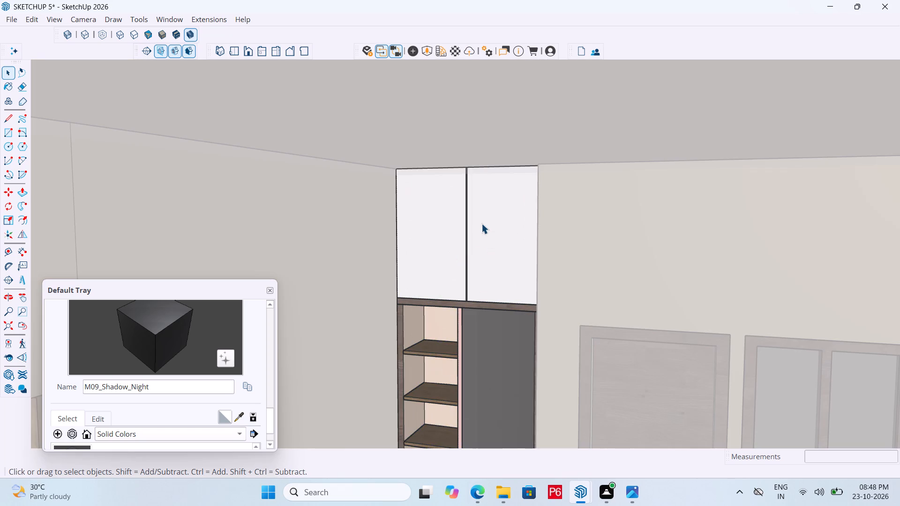
double_click(481, 223)
click(439, 219)
click(479, 214)
scroll(432, 248, up, 2)
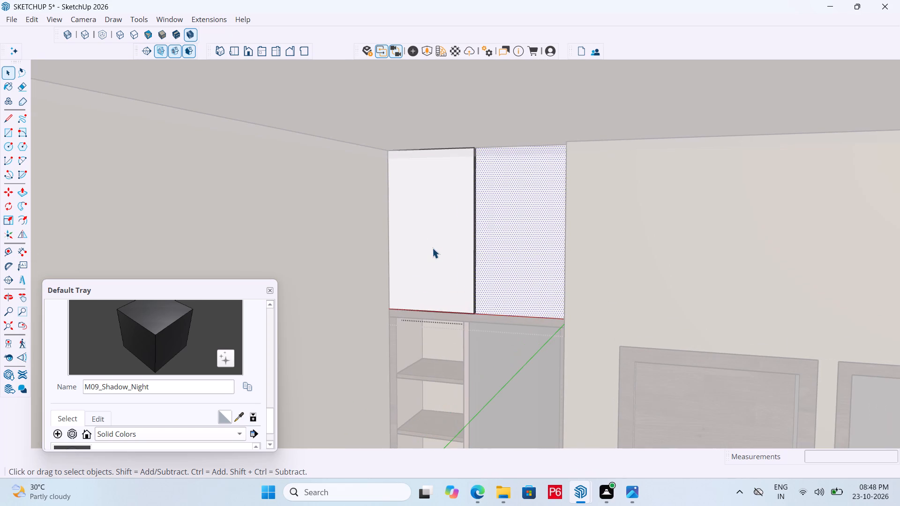
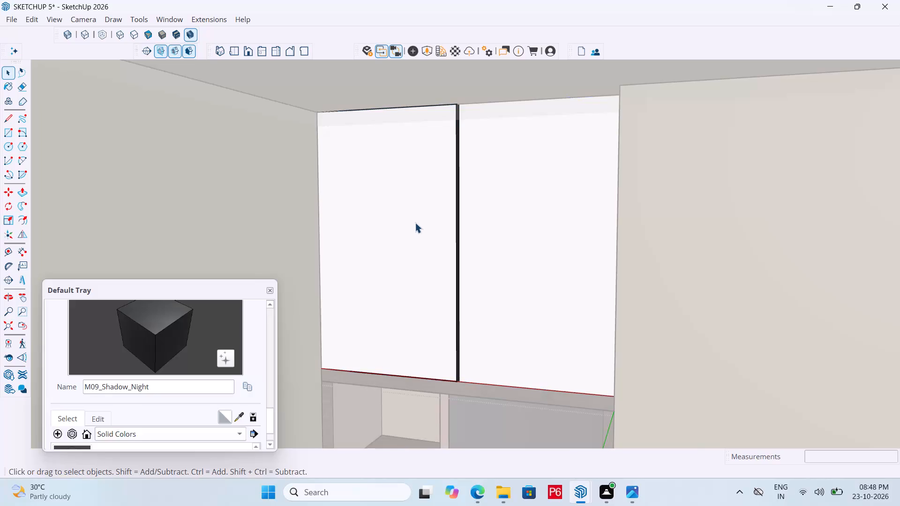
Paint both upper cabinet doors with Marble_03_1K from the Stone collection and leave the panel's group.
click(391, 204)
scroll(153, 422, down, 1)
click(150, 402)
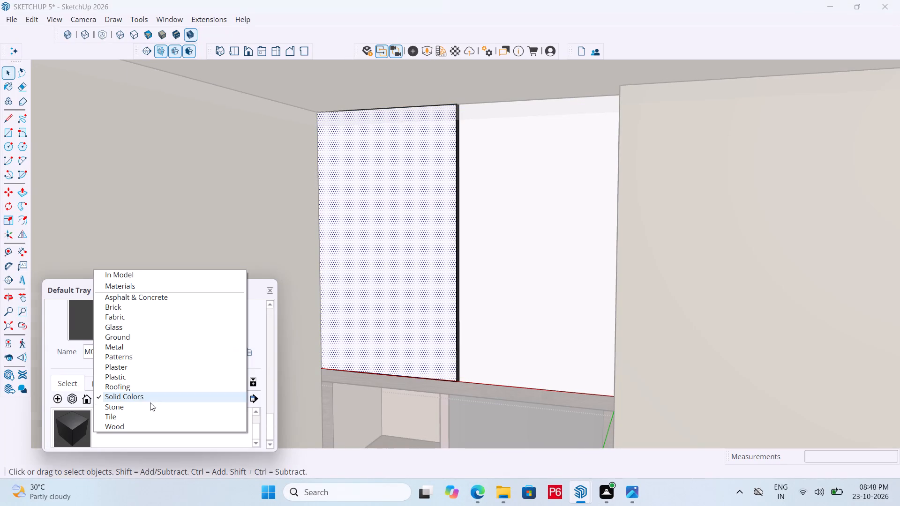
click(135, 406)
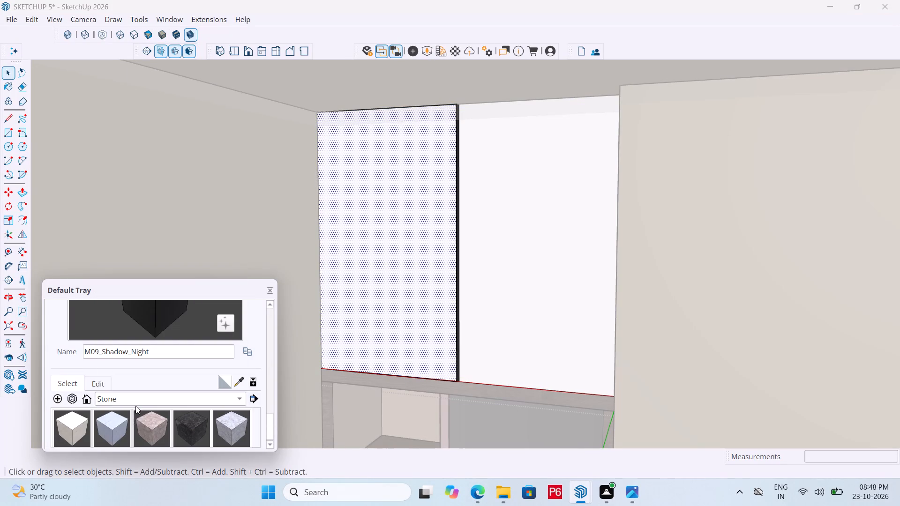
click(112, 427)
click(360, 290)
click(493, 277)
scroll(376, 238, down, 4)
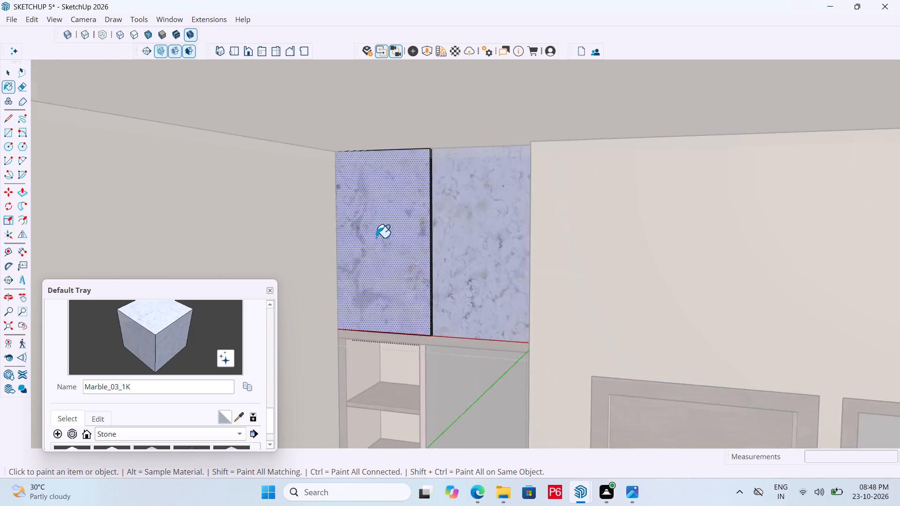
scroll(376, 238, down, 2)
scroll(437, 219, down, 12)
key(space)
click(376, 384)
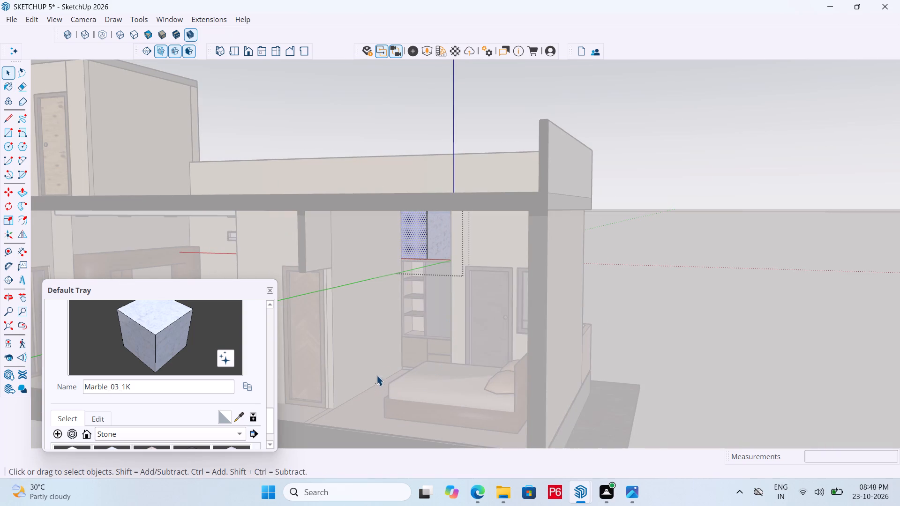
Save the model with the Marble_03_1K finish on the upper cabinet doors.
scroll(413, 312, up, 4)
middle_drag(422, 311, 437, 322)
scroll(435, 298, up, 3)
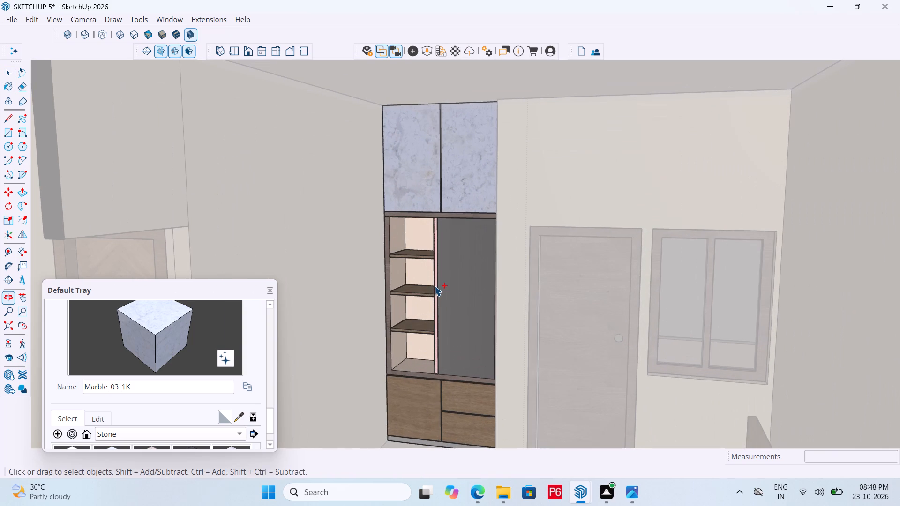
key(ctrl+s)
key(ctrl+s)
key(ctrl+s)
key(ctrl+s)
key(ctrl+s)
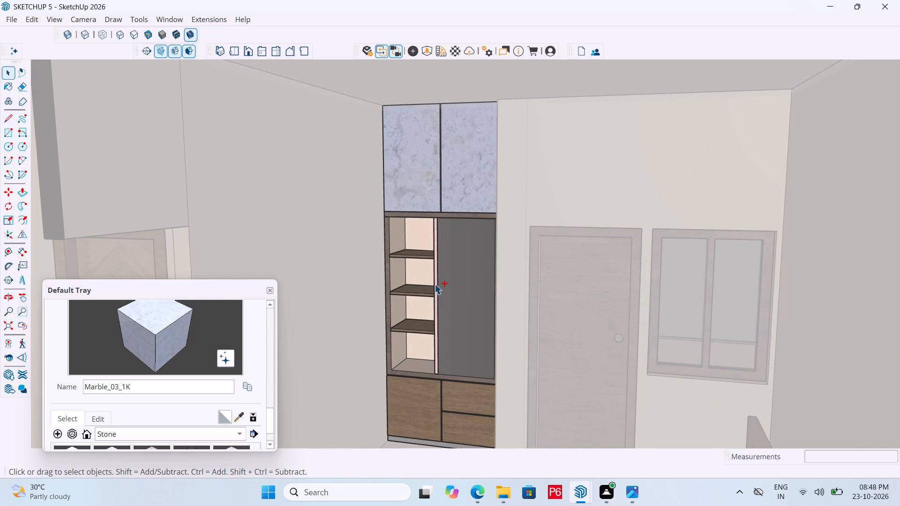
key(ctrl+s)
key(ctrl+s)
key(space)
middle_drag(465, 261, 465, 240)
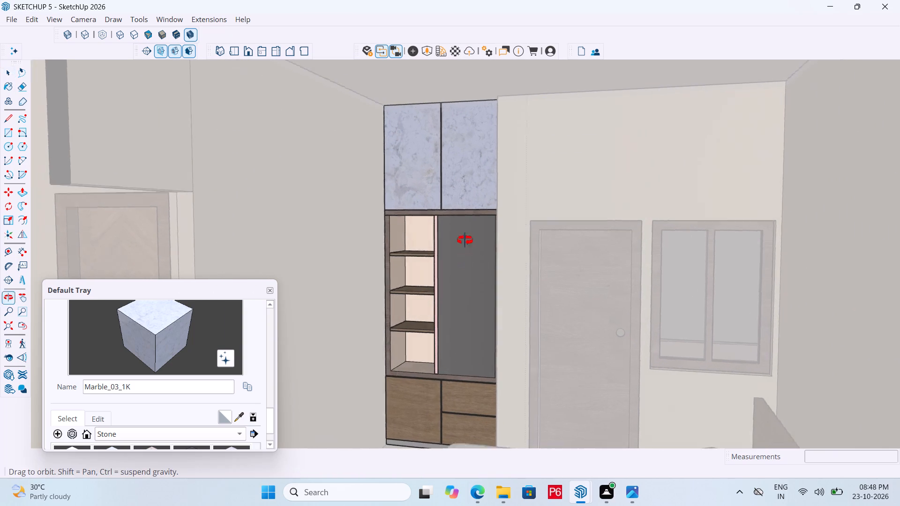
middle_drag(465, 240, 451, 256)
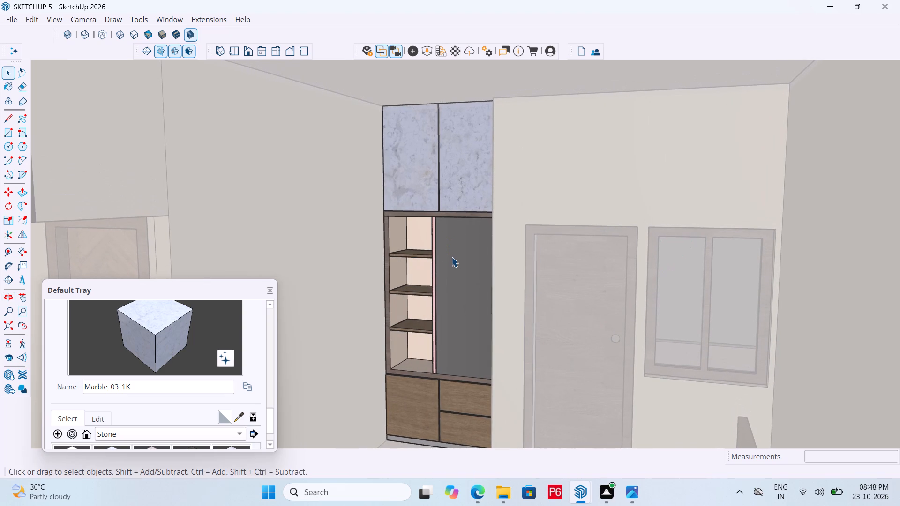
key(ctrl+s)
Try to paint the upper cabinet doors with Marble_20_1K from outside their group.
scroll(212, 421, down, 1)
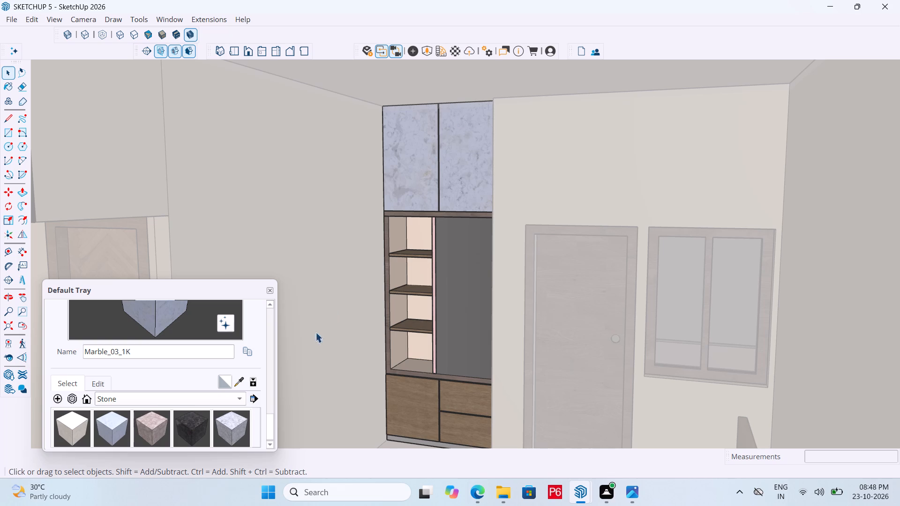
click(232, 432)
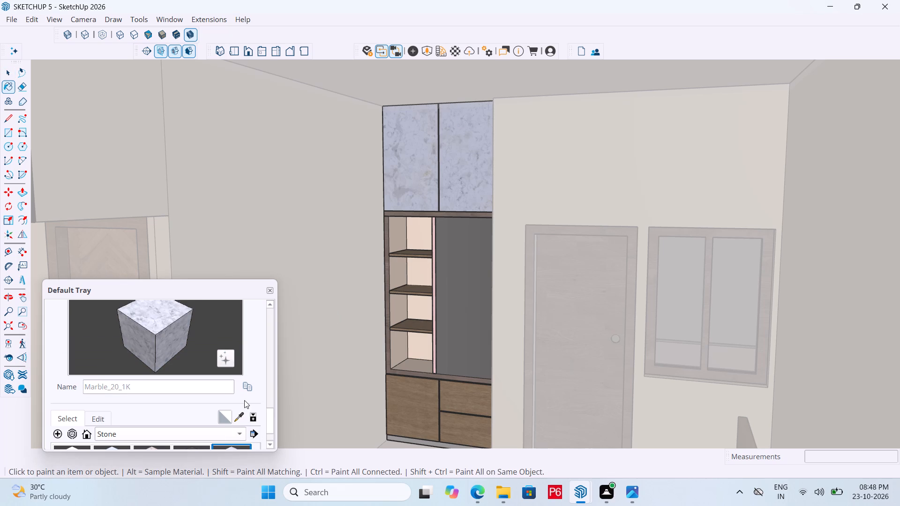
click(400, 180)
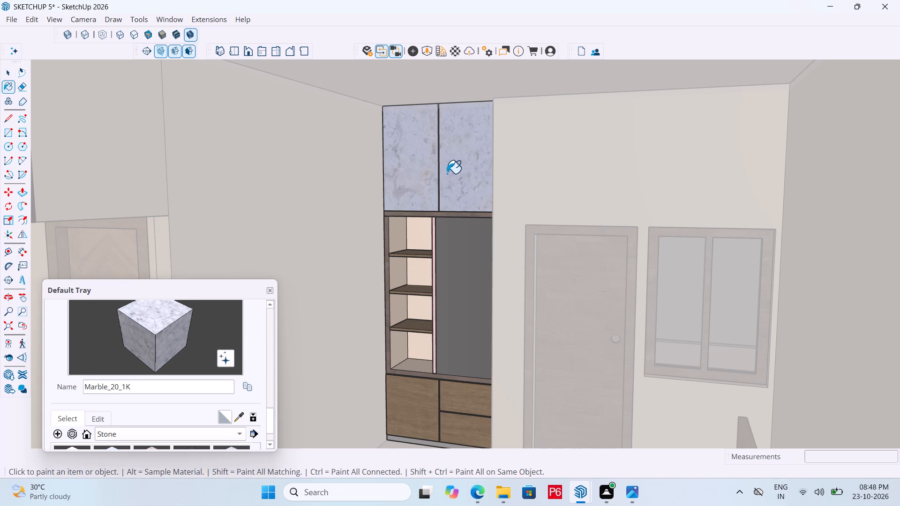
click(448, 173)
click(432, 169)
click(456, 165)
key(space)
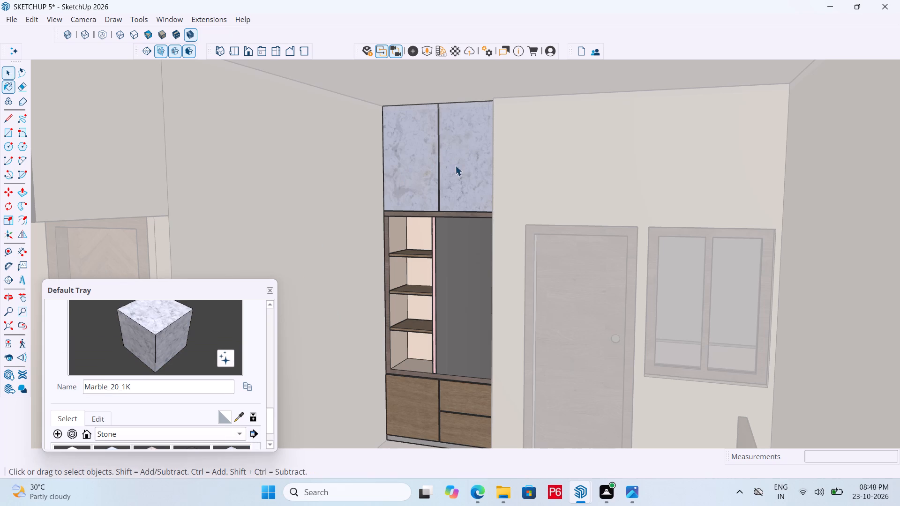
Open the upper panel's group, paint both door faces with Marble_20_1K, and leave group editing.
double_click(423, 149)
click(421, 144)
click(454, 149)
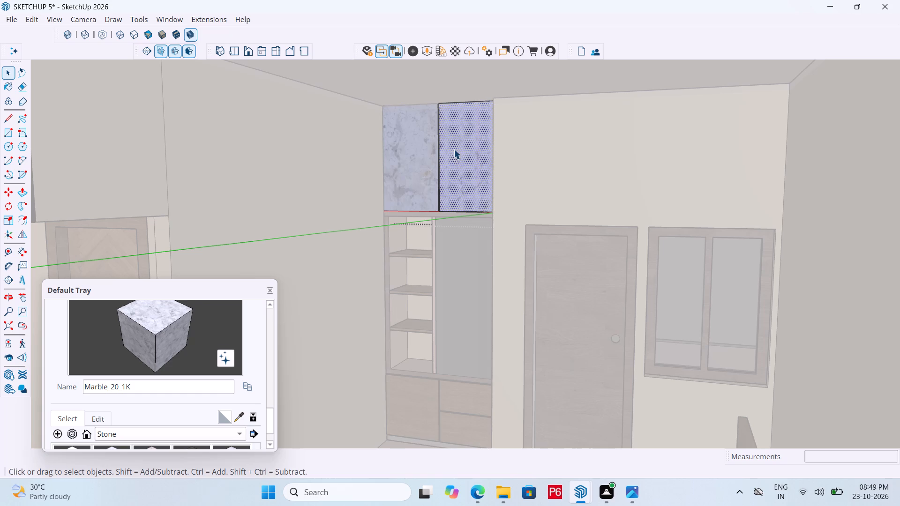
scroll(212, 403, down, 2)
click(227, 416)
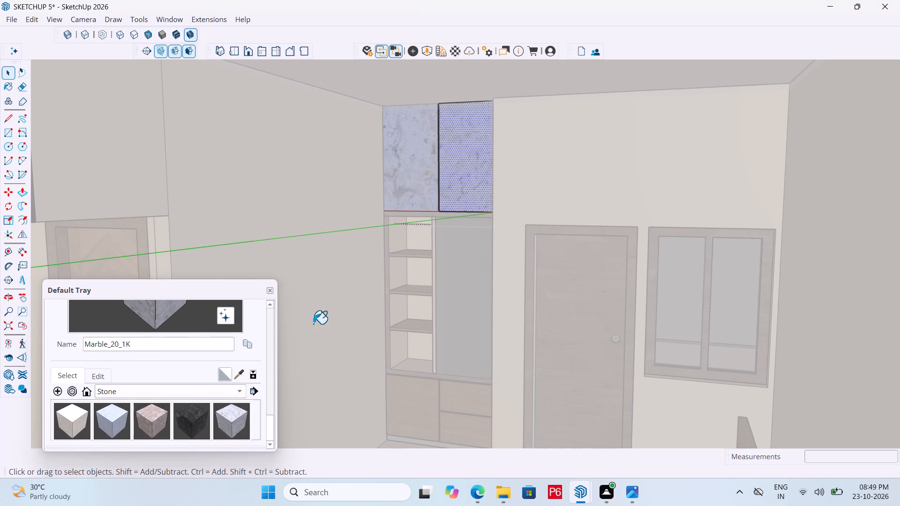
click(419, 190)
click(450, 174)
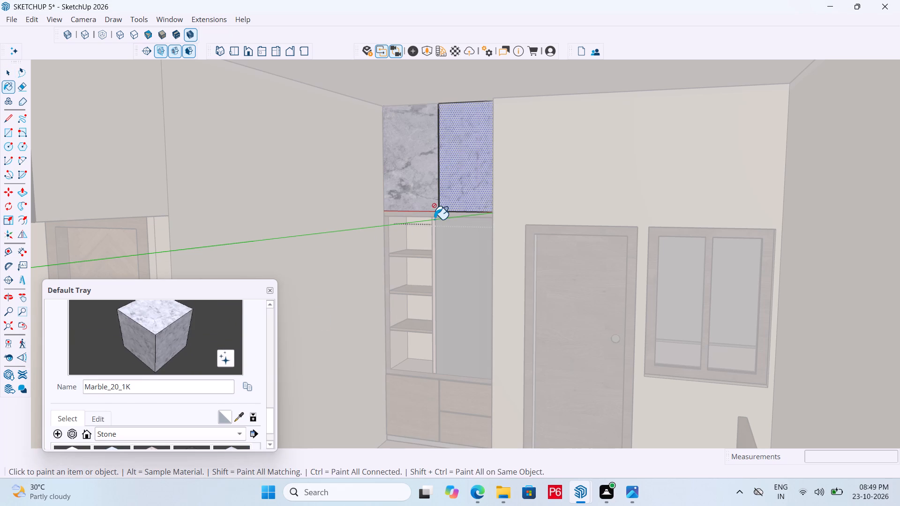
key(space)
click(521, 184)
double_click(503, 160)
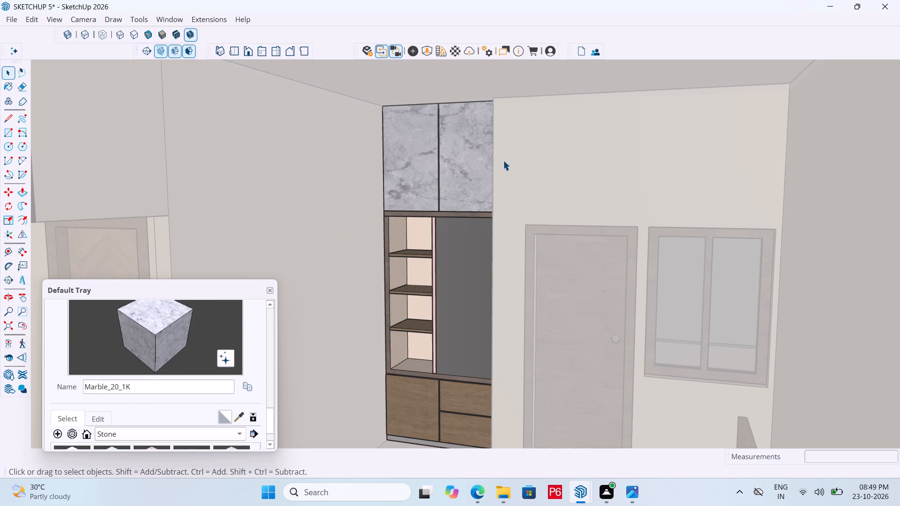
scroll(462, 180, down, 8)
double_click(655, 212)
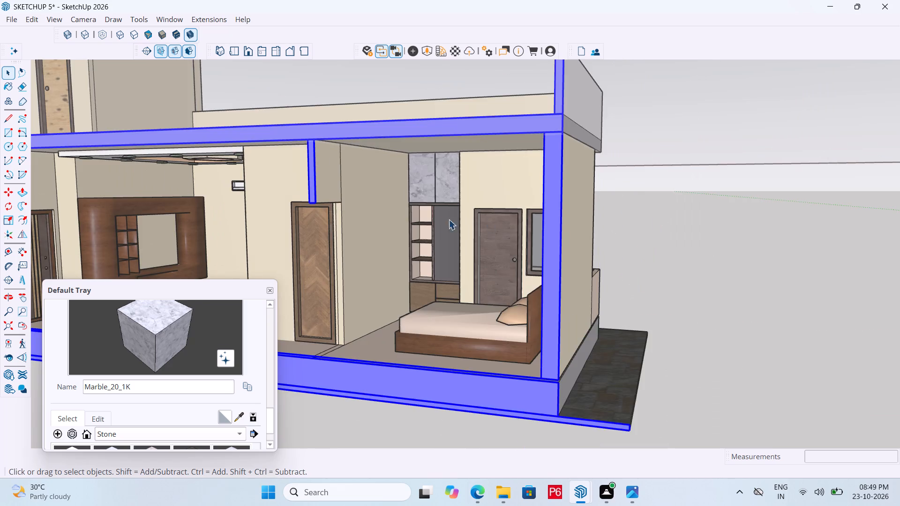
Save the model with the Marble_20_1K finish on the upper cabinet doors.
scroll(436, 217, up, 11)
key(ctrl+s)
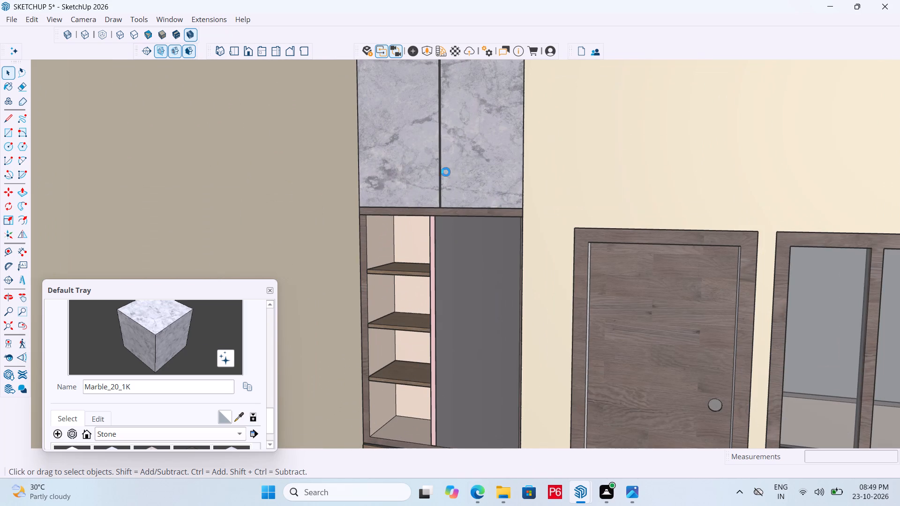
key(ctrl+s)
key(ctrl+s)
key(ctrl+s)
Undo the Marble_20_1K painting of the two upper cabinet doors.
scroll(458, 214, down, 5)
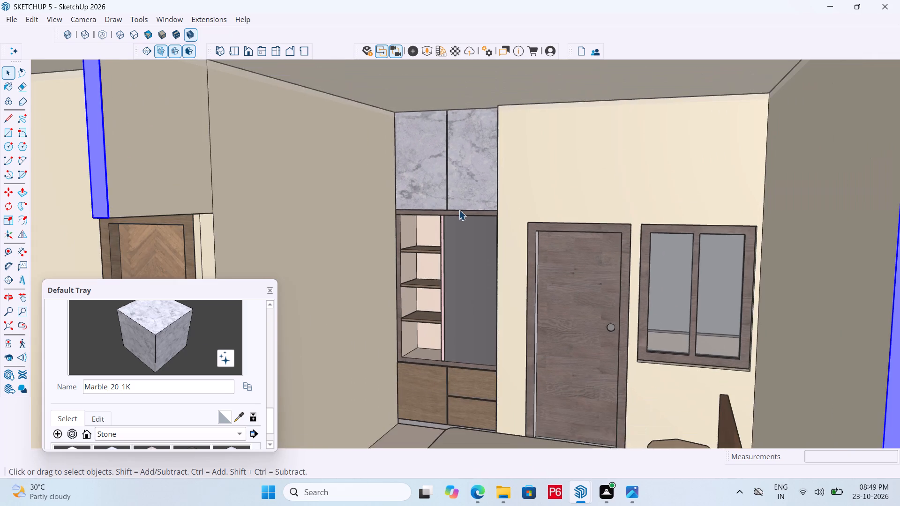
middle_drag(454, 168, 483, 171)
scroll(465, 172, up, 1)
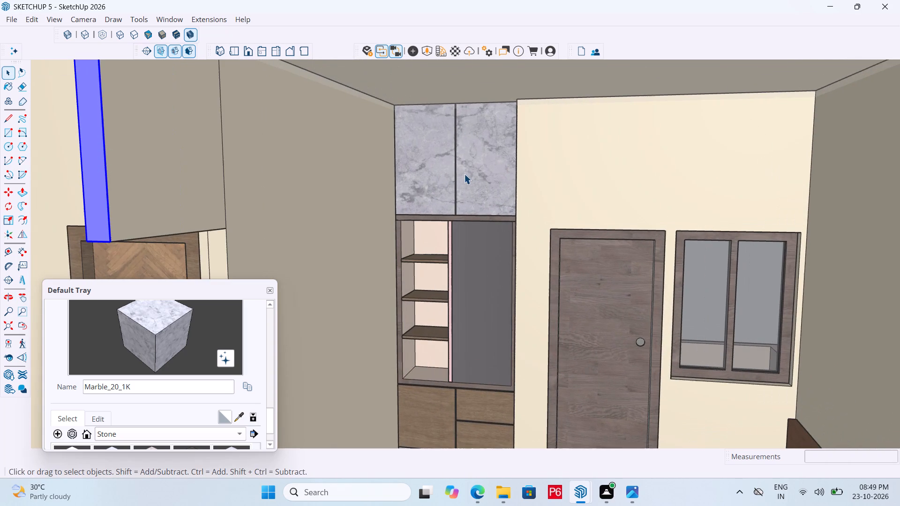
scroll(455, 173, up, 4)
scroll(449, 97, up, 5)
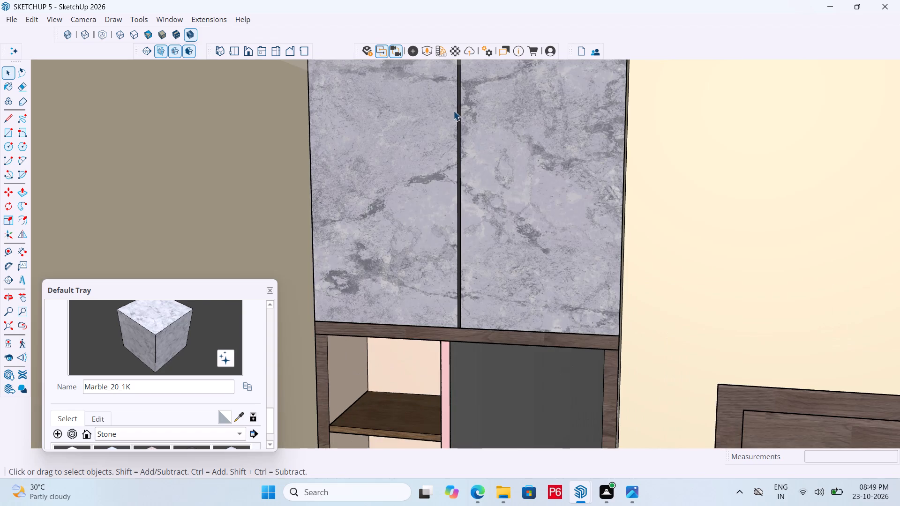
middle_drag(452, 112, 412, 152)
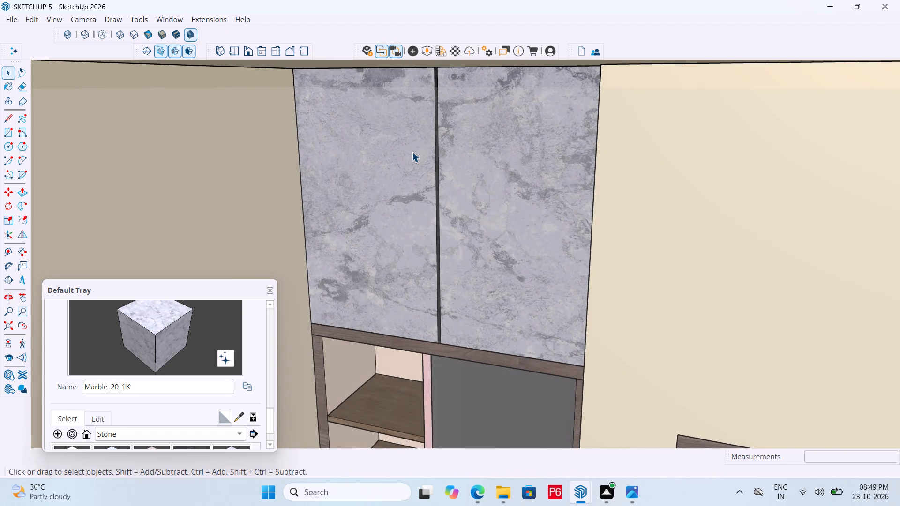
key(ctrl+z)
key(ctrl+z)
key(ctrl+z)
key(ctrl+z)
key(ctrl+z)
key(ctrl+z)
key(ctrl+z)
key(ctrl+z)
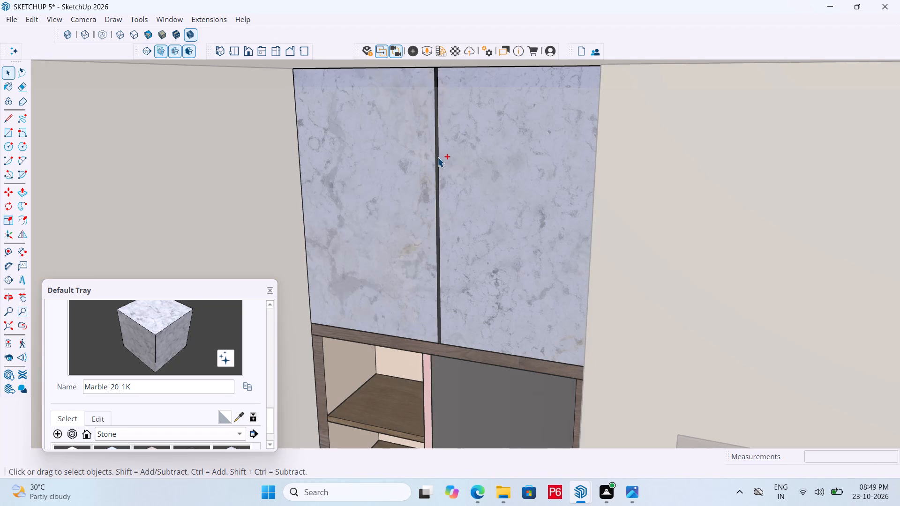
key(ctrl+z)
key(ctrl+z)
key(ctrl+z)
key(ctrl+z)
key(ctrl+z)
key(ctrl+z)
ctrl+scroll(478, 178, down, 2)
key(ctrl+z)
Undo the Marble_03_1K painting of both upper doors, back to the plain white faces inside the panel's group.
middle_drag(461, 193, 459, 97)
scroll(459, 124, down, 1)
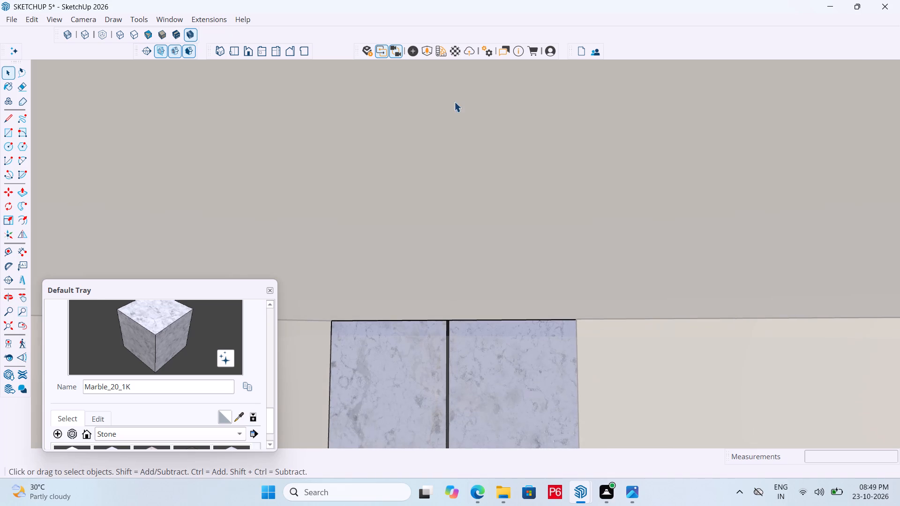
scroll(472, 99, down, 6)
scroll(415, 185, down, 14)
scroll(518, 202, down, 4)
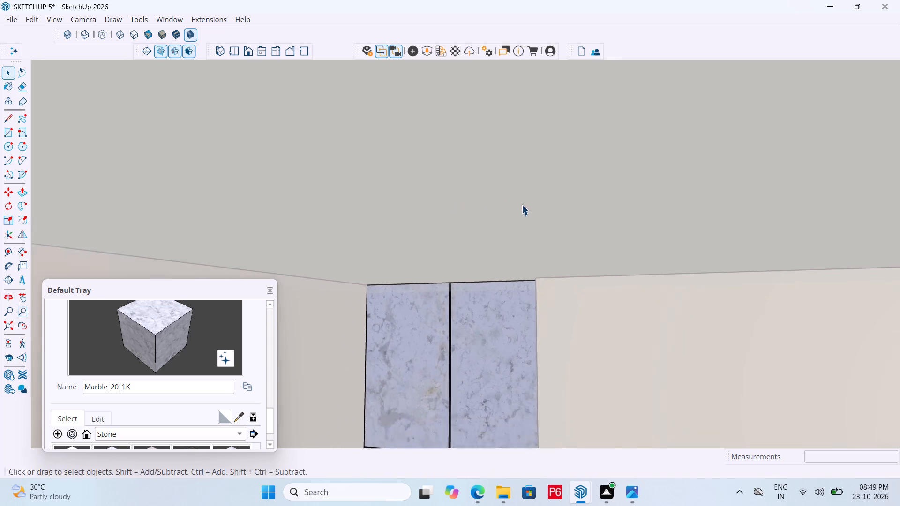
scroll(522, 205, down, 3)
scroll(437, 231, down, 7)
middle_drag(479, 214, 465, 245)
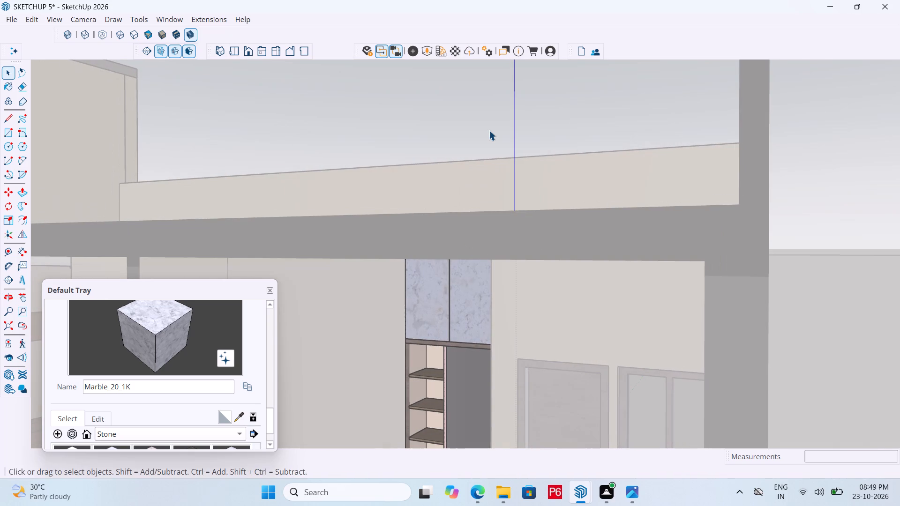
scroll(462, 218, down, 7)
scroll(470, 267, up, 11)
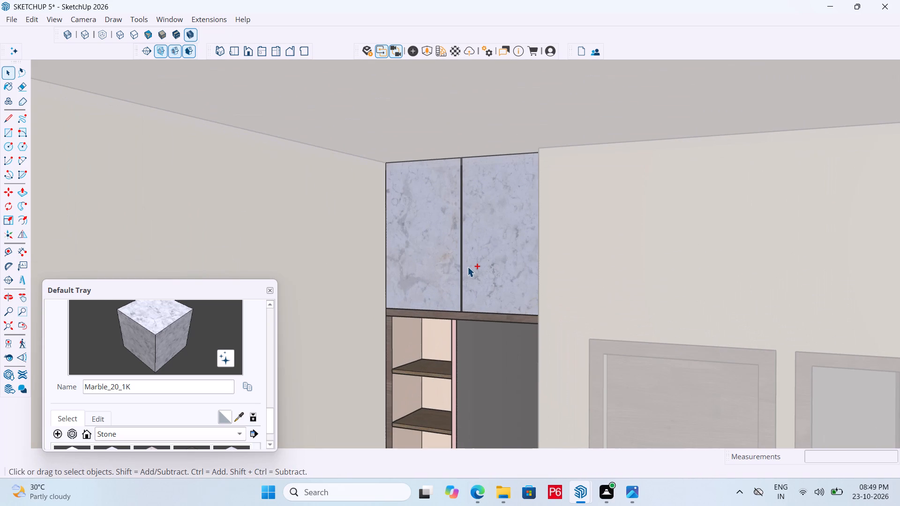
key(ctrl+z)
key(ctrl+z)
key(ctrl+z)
Paint both upper cabinet door faces with Marble_06_1K from the Stone collection.
scroll(442, 230, up, 2)
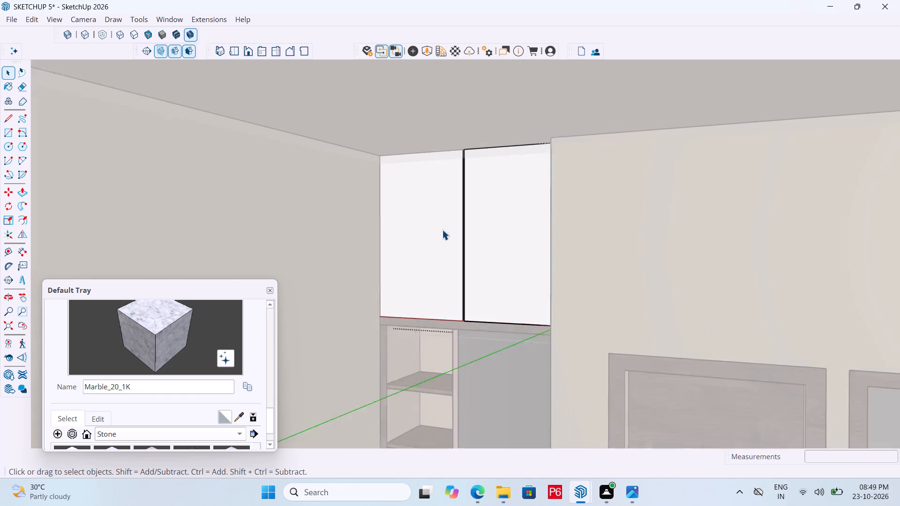
scroll(442, 230, up, 1)
key(space)
click(451, 221)
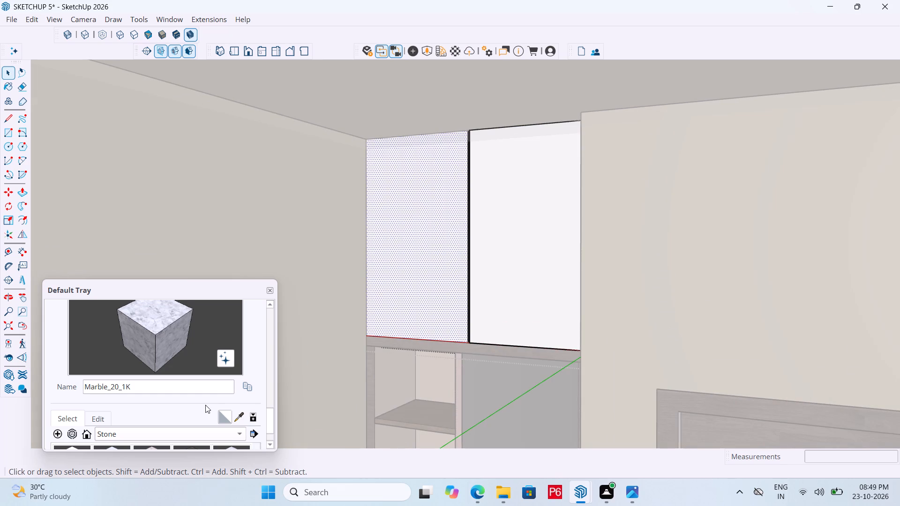
scroll(178, 391, down, 2)
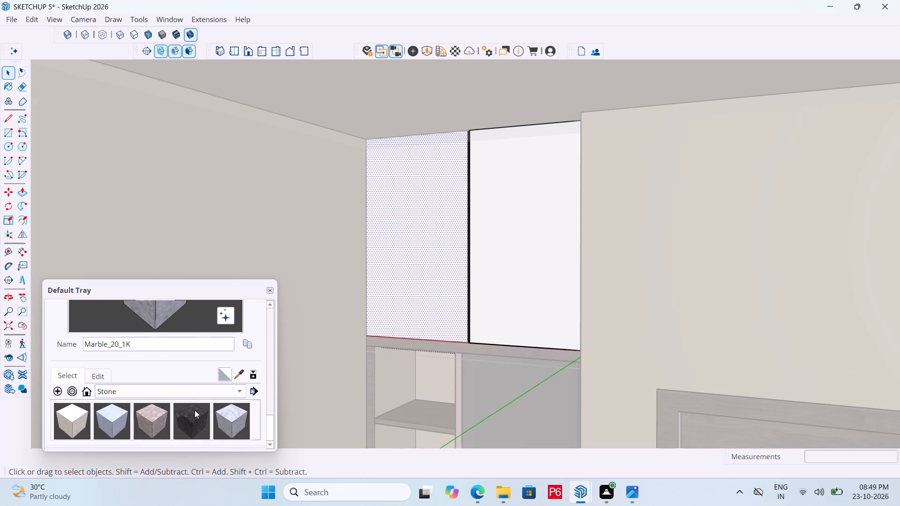
drag(144, 417, 150, 414)
click(410, 271)
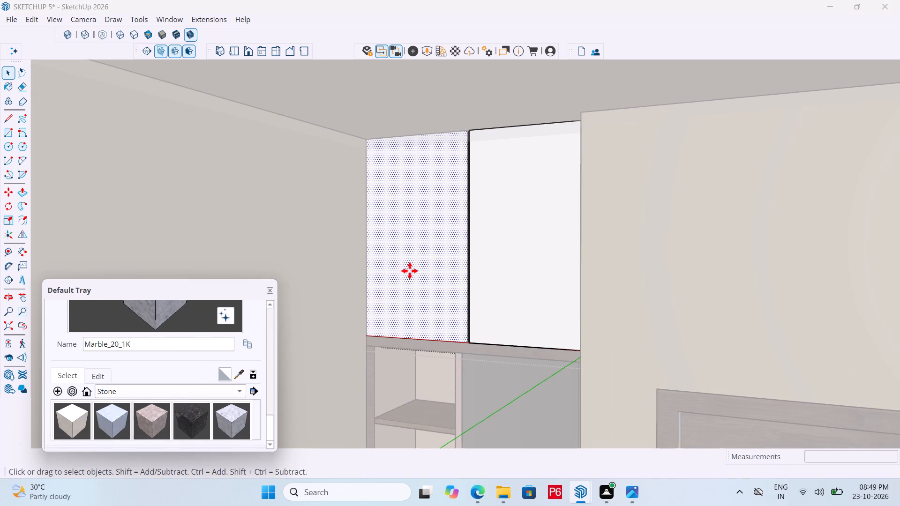
click(161, 415)
click(407, 285)
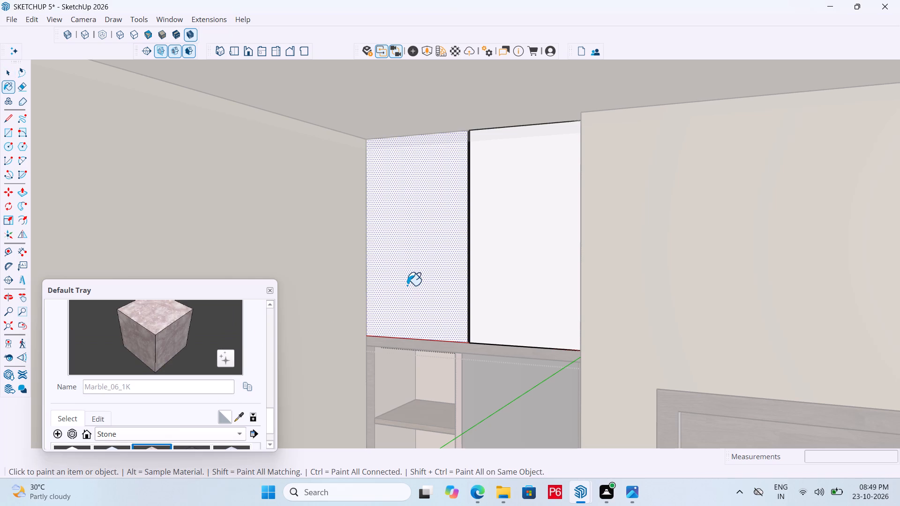
click(515, 275)
scroll(473, 185, down, 6)
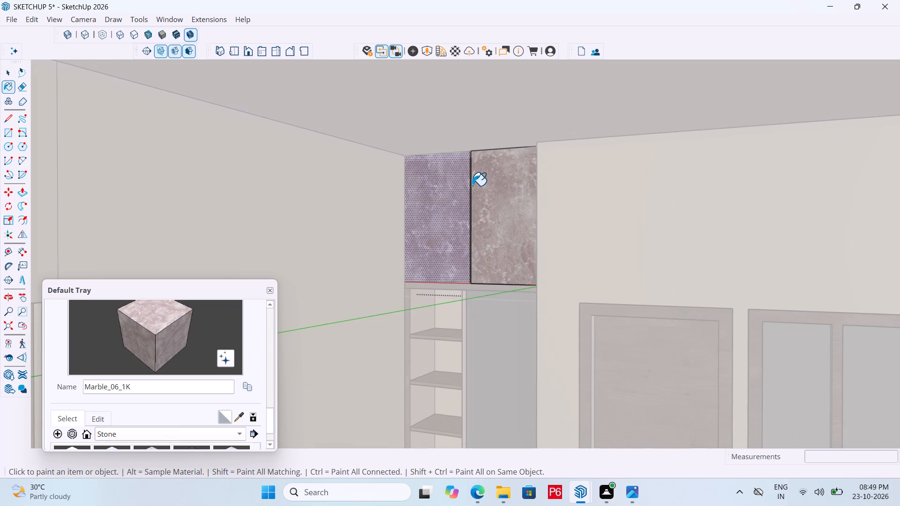
Save the model with the Marble_06_1K finish on the upper cabinet doors and leave the panel's group.
key(ctrl+s)
key(ctrl+s)
key(ctrl+s)
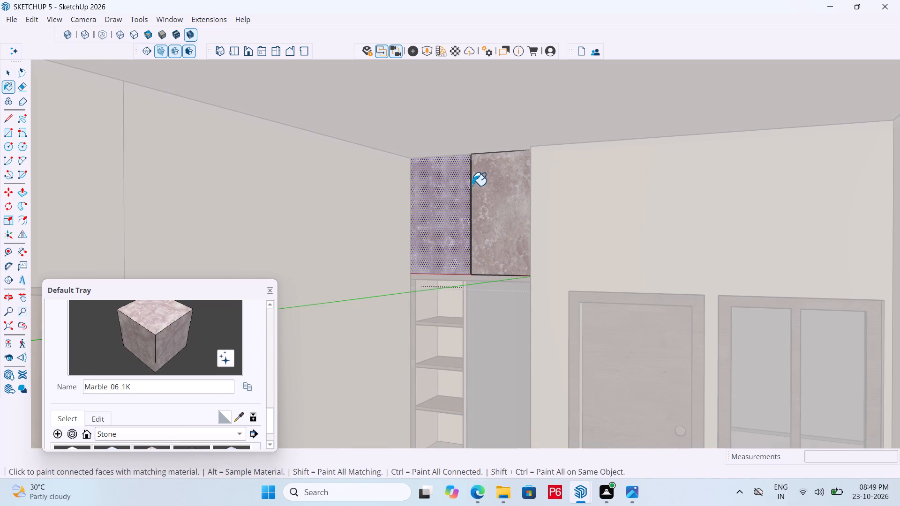
key(space)
scroll(472, 186, down, 3)
click(556, 207)
scroll(506, 164, down, 4)
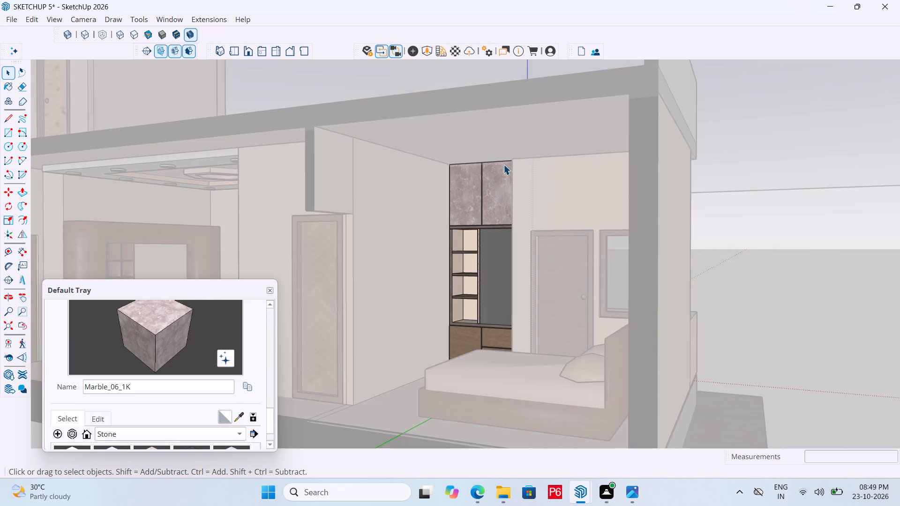
Draw a small upright rectangle on the left upper cabinet door near the centre gap and make it a group.
middle_drag(478, 235, 506, 263)
key(space)
scroll(563, 216, up, 5)
scroll(467, 203, up, 2)
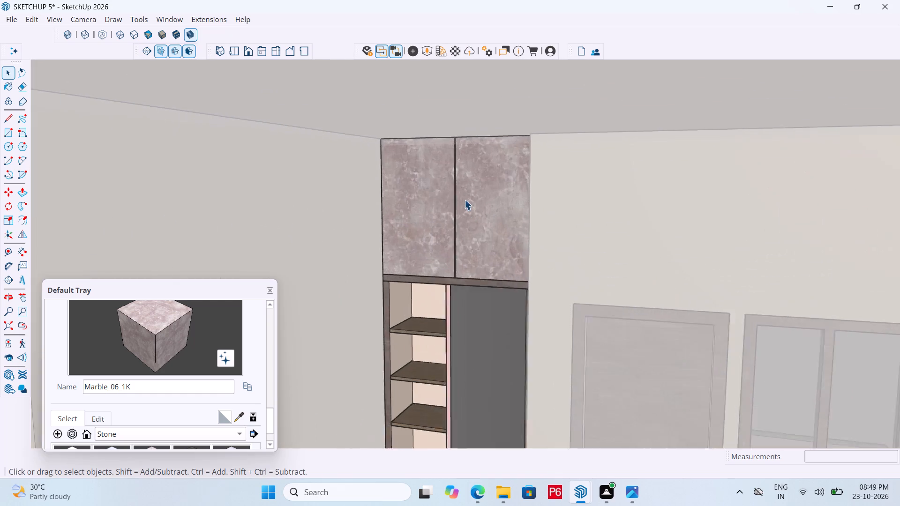
scroll(465, 200, up, 8)
scroll(436, 164, up, 1)
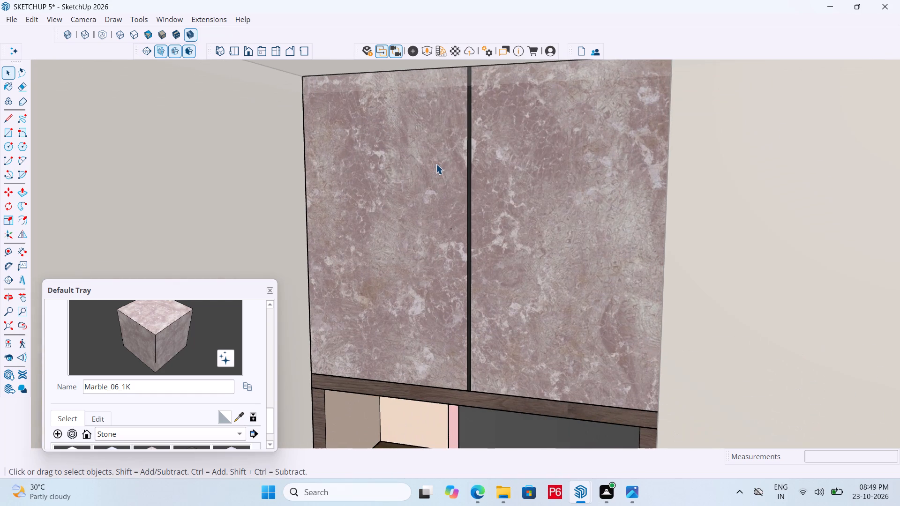
key(r)
scroll(445, 197, up, 3)
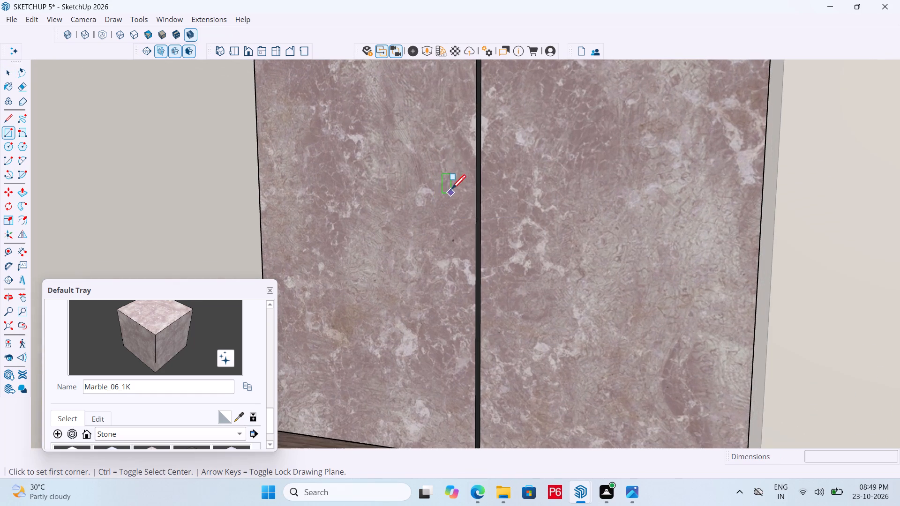
click(434, 140)
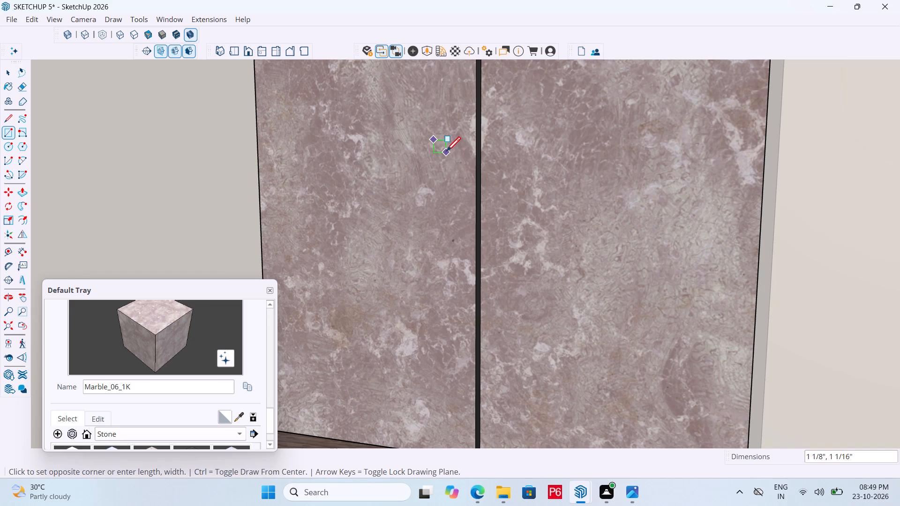
click(447, 162)
key(space)
double_click(441, 152)
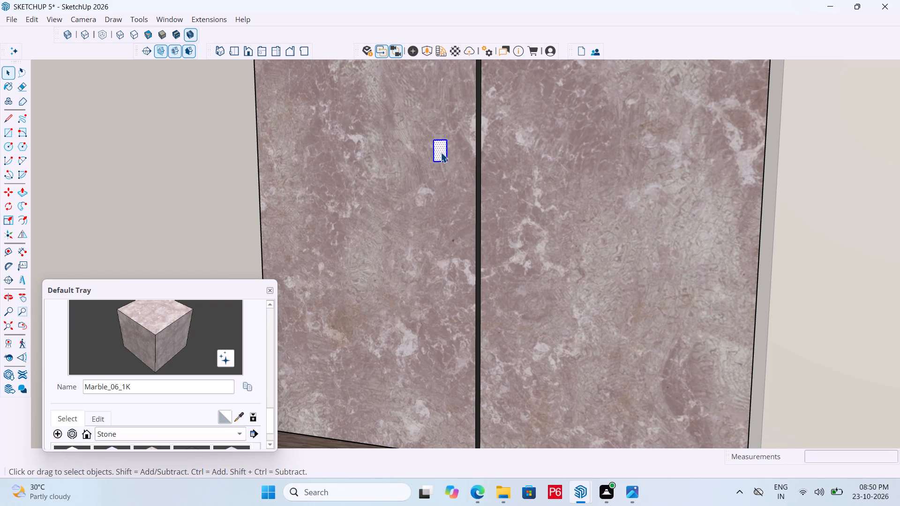
right_click(441, 152)
click(488, 263)
Inside the new group, extrude the small rectangle 1" out from the door.
triple_click(441, 148)
key(p)
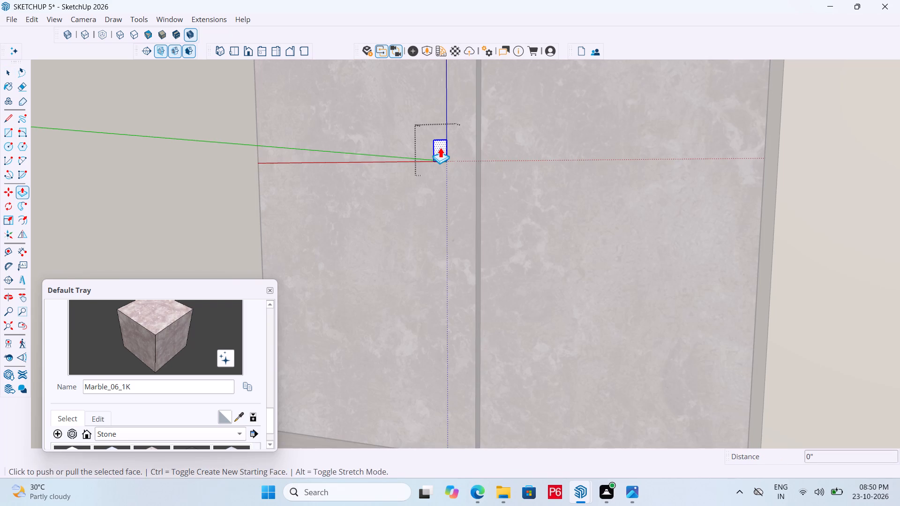
click(440, 147)
middle_drag(437, 154, 366, 157)
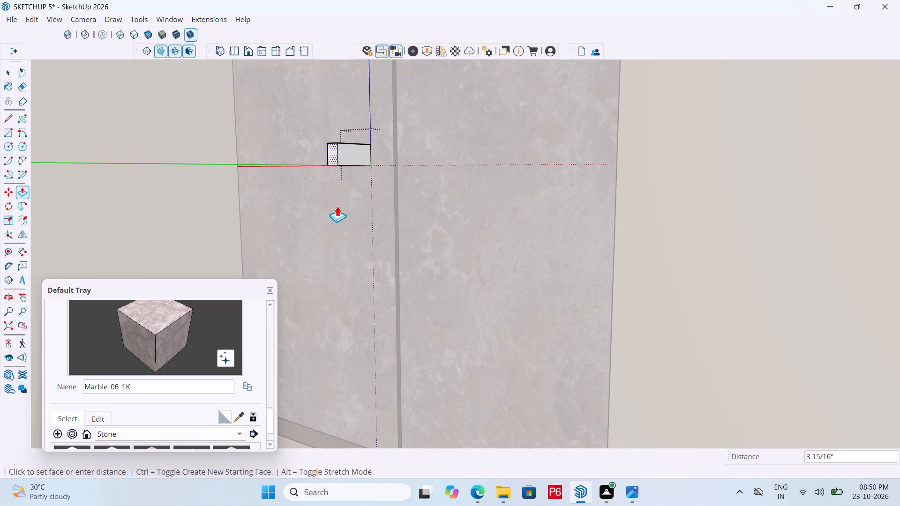
text(1")
key(Return)
Push the small block's front face back toward the door by about 7/16".
scroll(363, 156, up, 5)
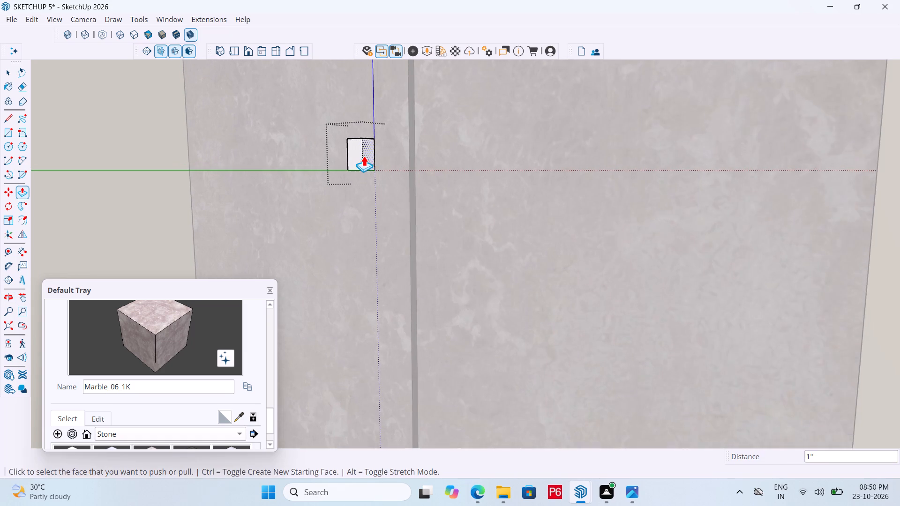
click(356, 155)
click(362, 153)
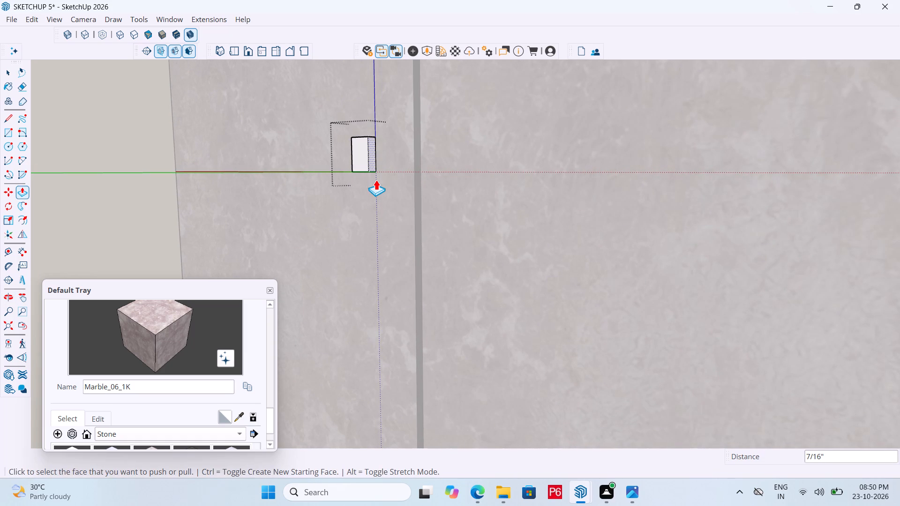
Save the model with the small handle block on the left upper door.
key(ctrl+s)
key(ctrl+s)
key(ctrl+s)
key(ctrl+s)
key(ctrl+s)
Extend the block's underside down about 5/16" as a separate section, using Push/Pull with a new starting face.
middle_click(370, 172)
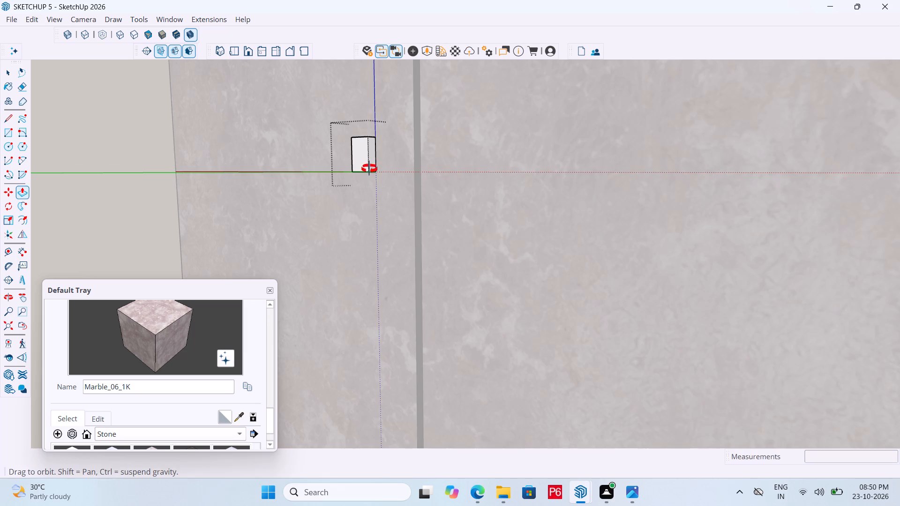
key(space)
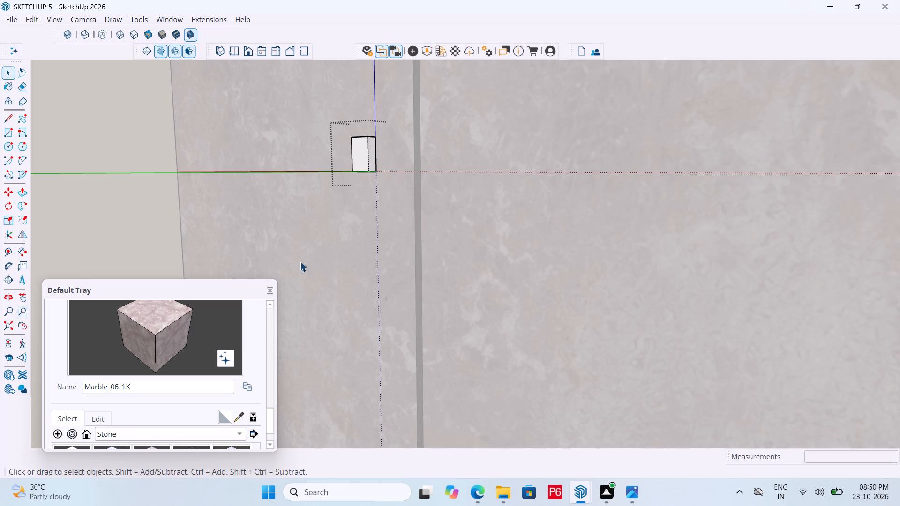
middle_drag(364, 181, 384, 86)
scroll(355, 147, up, 6)
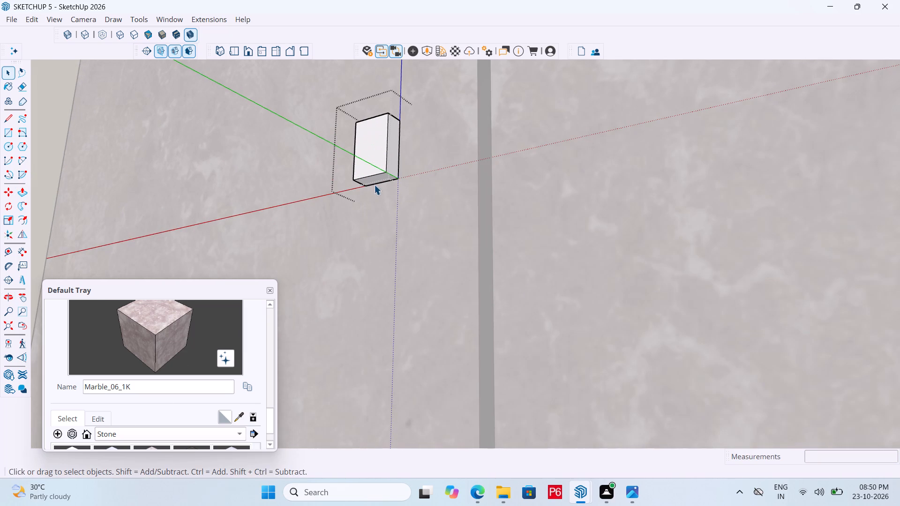
key(p)
click(378, 179)
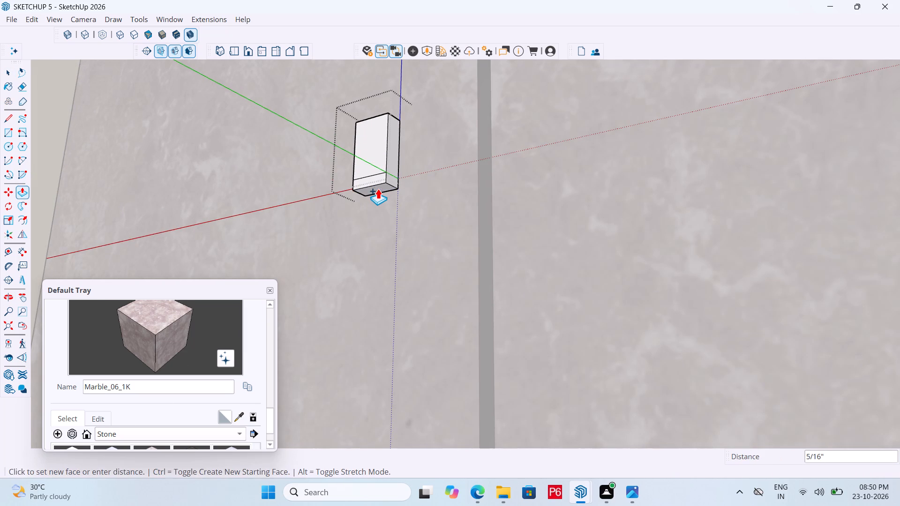
click(378, 188)
Pull the front face of the block's lower section outward about 1 11/16" to form the handle's projecting arm.
middle_drag(378, 171, 382, 267)
click(383, 181)
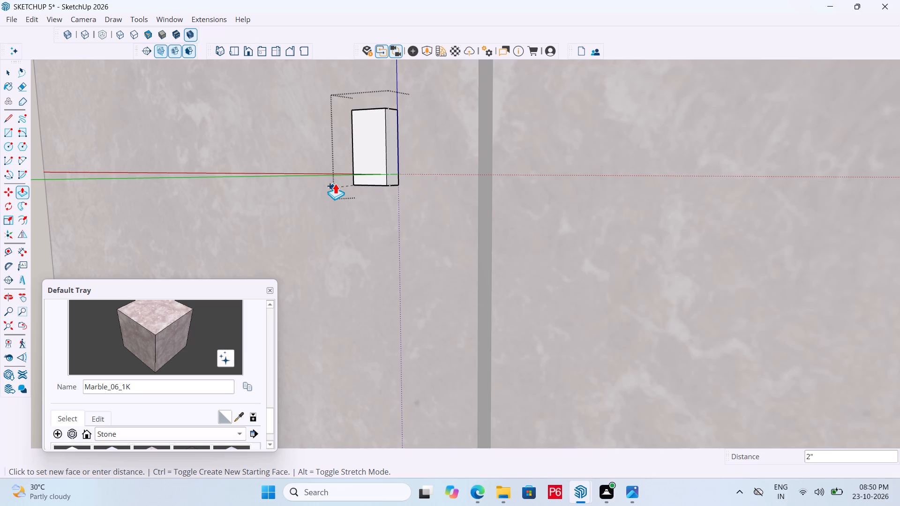
middle_drag(309, 197, 292, 140)
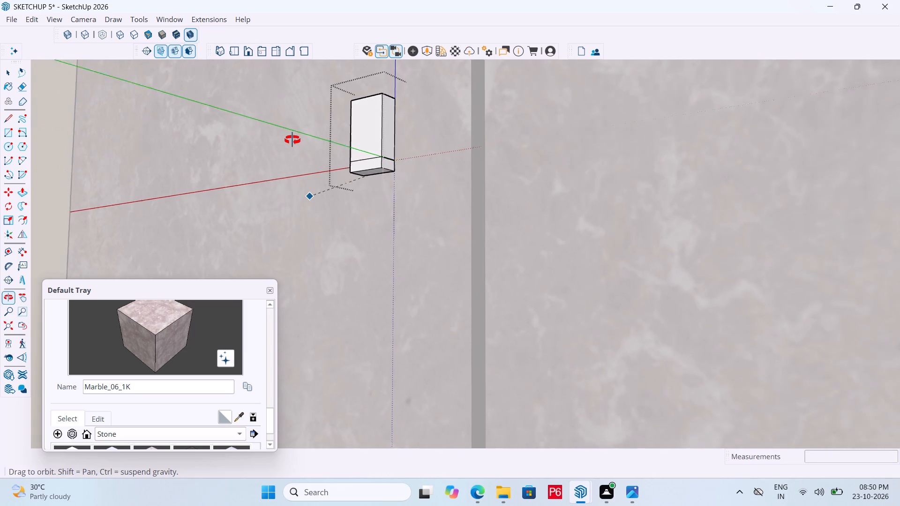
middle_drag(292, 140, 292, 139)
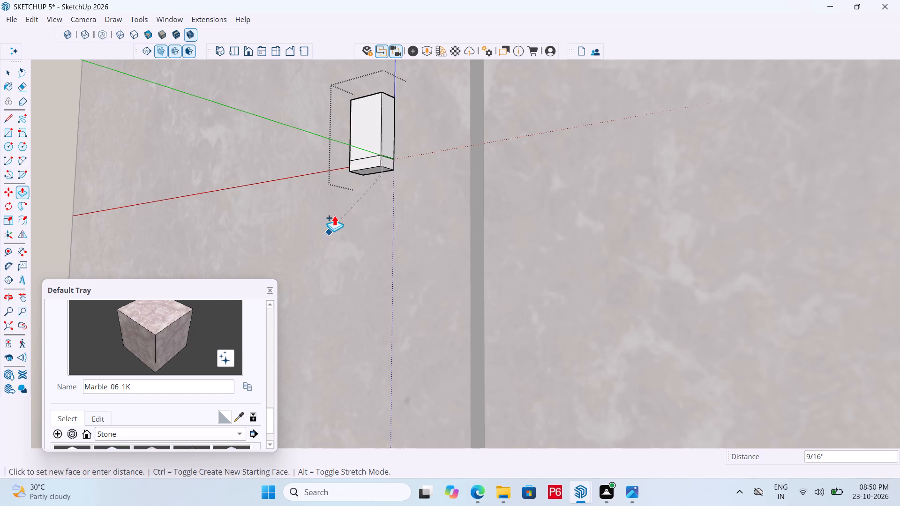
middle_drag(348, 158, 306, 132)
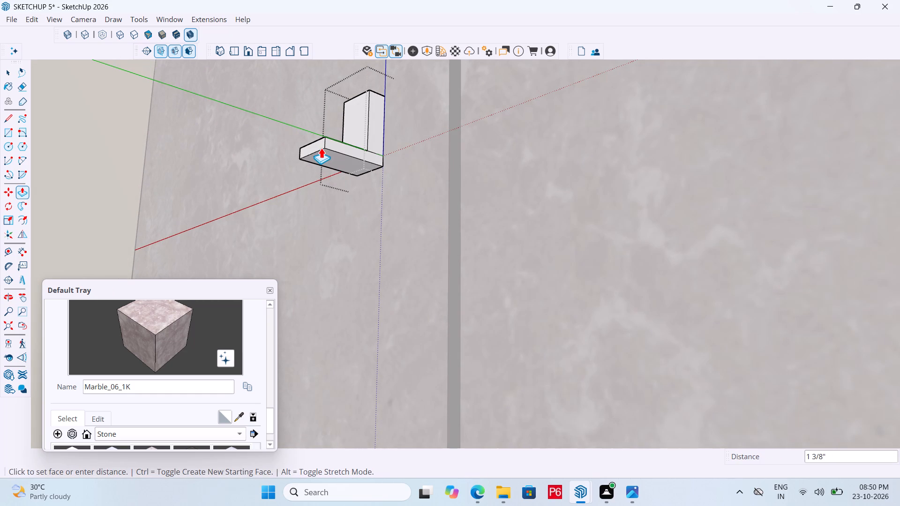
middle_drag(319, 147, 275, 188)
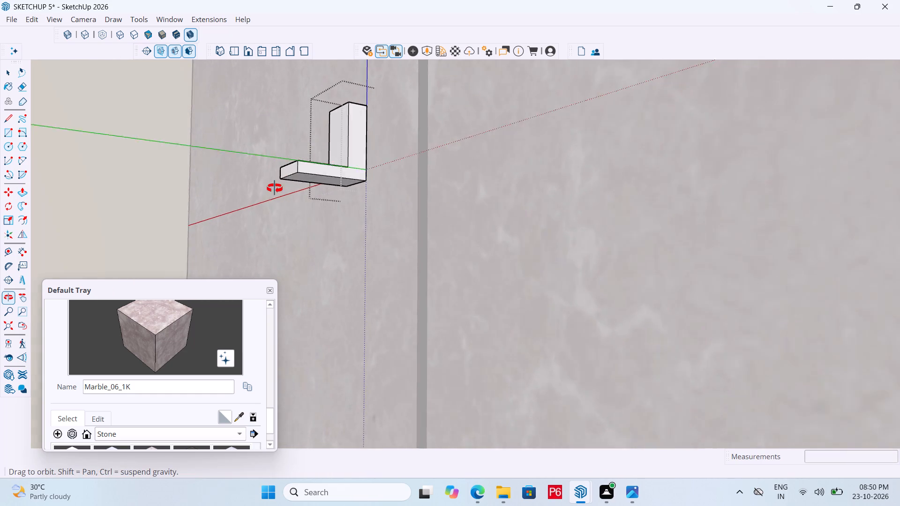
middle_drag(275, 188, 284, 201)
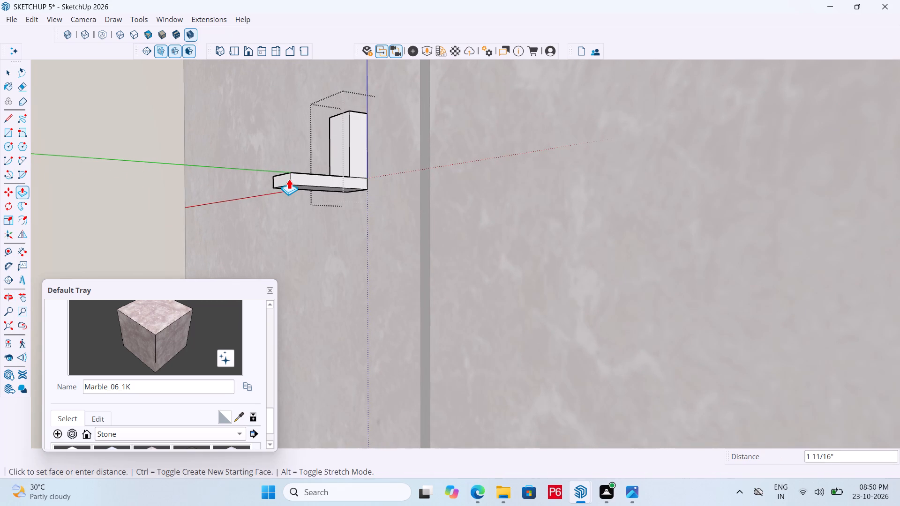
click(295, 177)
Mark off a section about 3/16" thick at the arm's outer end, using Push/Pull with a new starting face.
middle_drag(303, 176, 278, 98)
scroll(284, 176, up, 5)
click(293, 186)
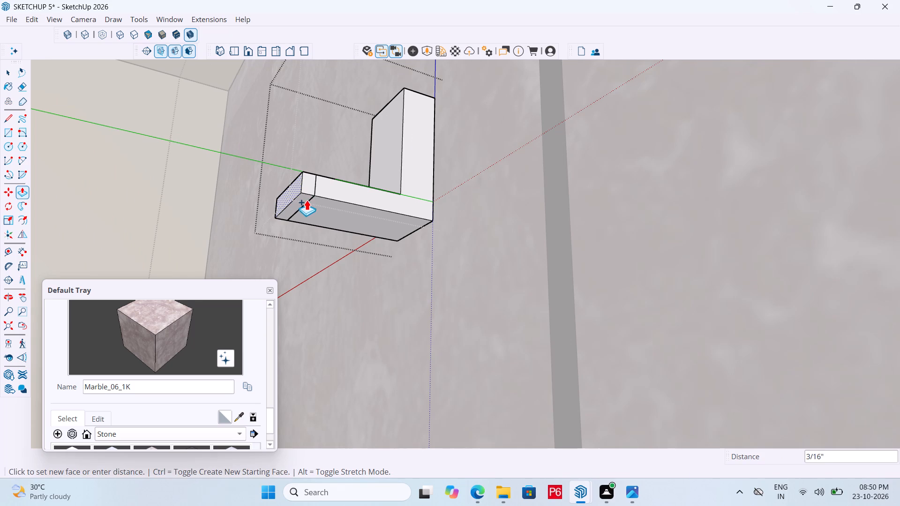
click(308, 200)
Pull the underside of the arm's end section down about 7 3/16" to form the vertical handle bar.
click(300, 204)
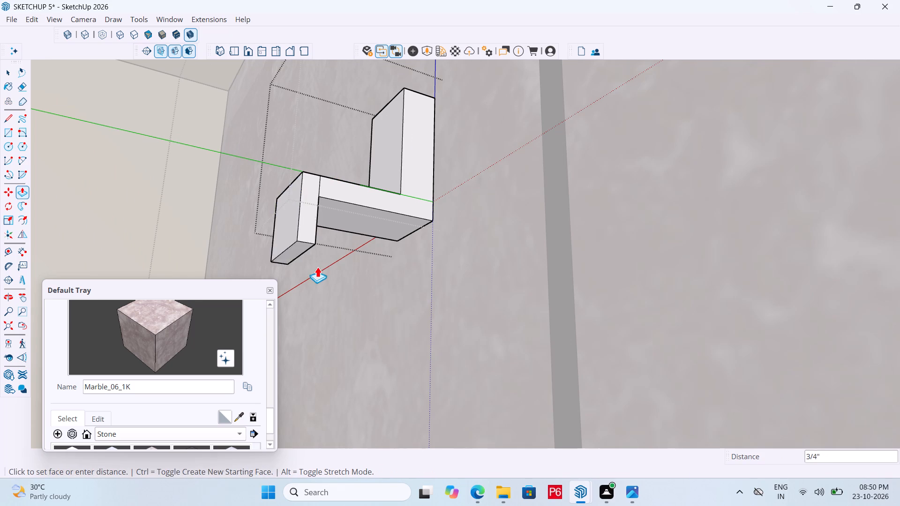
scroll(347, 197, down, 7)
scroll(392, 196, down, 7)
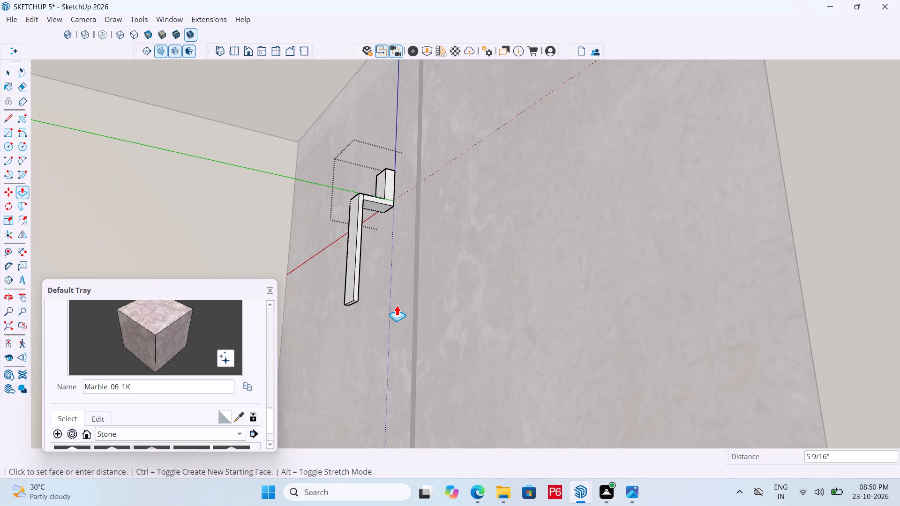
middle_drag(371, 318, 371, 321)
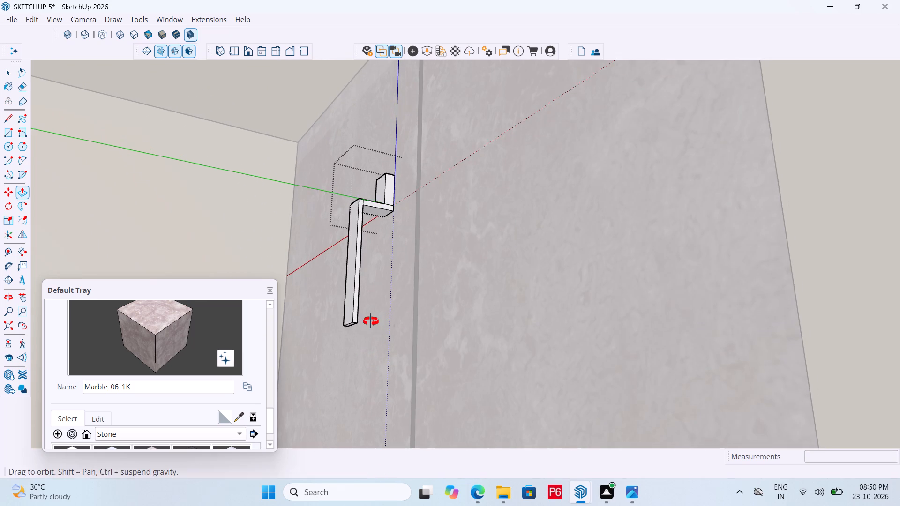
middle_drag(371, 321, 372, 327)
scroll(353, 206, down, 7)
scroll(378, 285, down, 3)
middle_drag(378, 287, 379, 289)
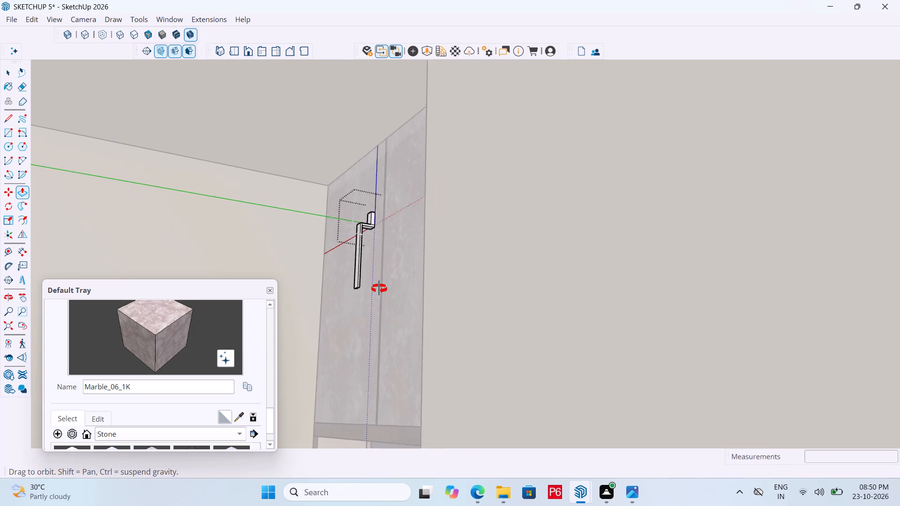
middle_drag(379, 289, 394, 309)
scroll(349, 229, down, 6)
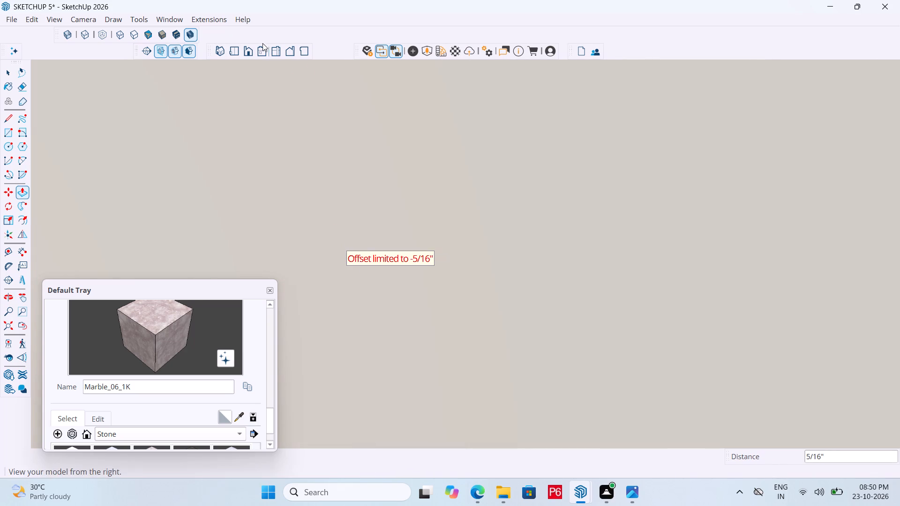
click(237, 52)
scroll(388, 135, down, 7)
scroll(432, 171, down, 4)
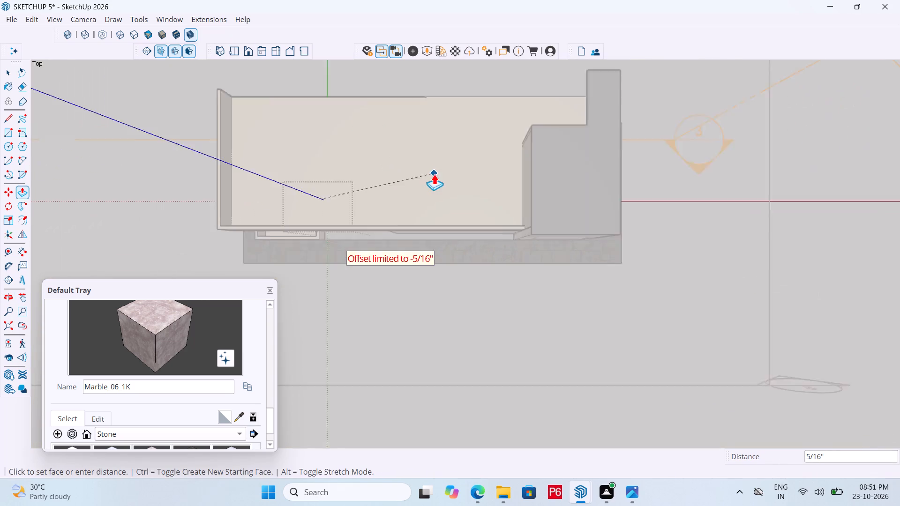
scroll(434, 174, down, 3)
middle_drag(374, 202, 721, 40)
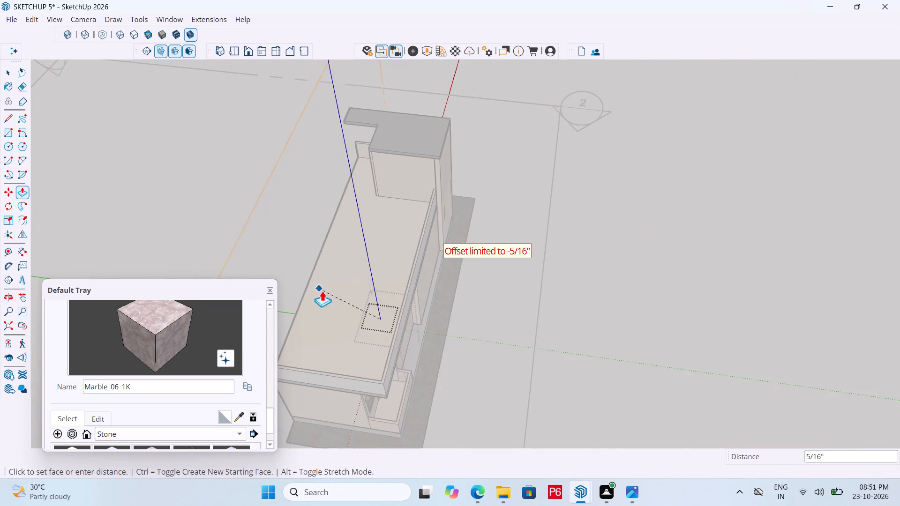
middle_drag(341, 290, 734, 153)
middle_drag(635, 291, 527, 205)
scroll(601, 237, up, 20)
scroll(601, 237, up, 2)
scroll(537, 219, up, 3)
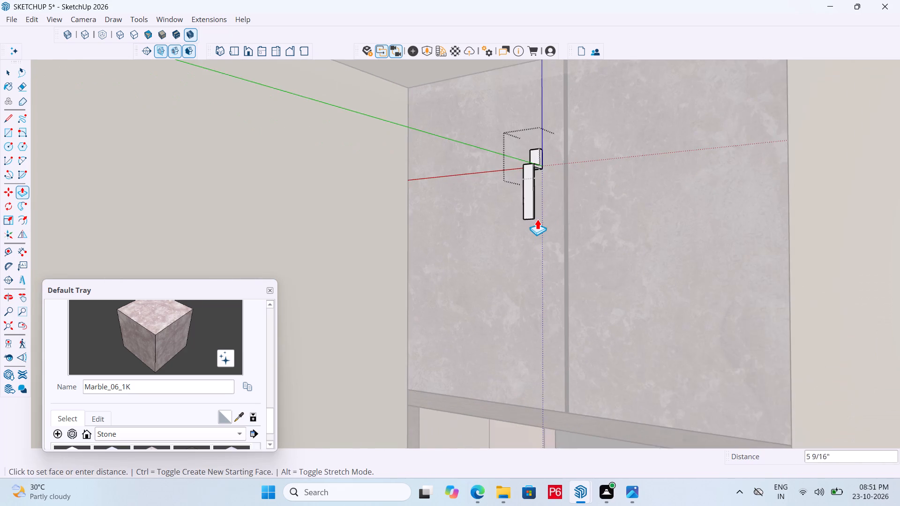
scroll(537, 219, up, 2)
click(533, 236)
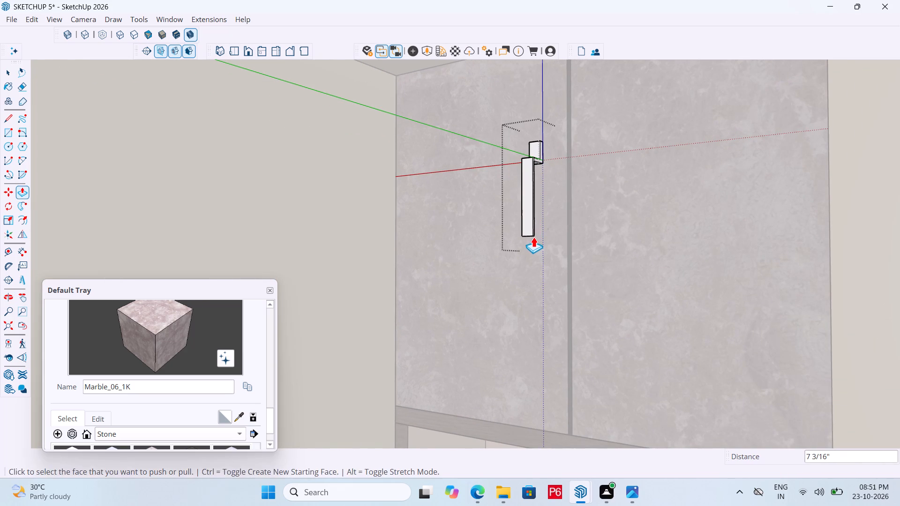
Mark off a section about 1/4" high at the bottom of the handle bar, using Push/Pull with a new starting face.
middle_drag(550, 231, 437, 236)
scroll(437, 236, up, 10)
middle_drag(443, 237, 429, 164)
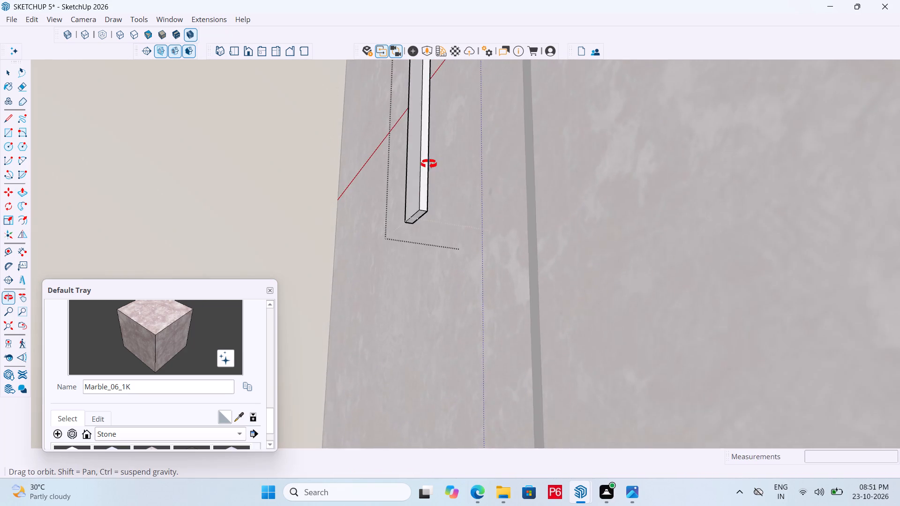
middle_drag(429, 164, 427, 164)
scroll(399, 208, up, 5)
middle_click(400, 213)
middle_drag(451, 251, 429, 205)
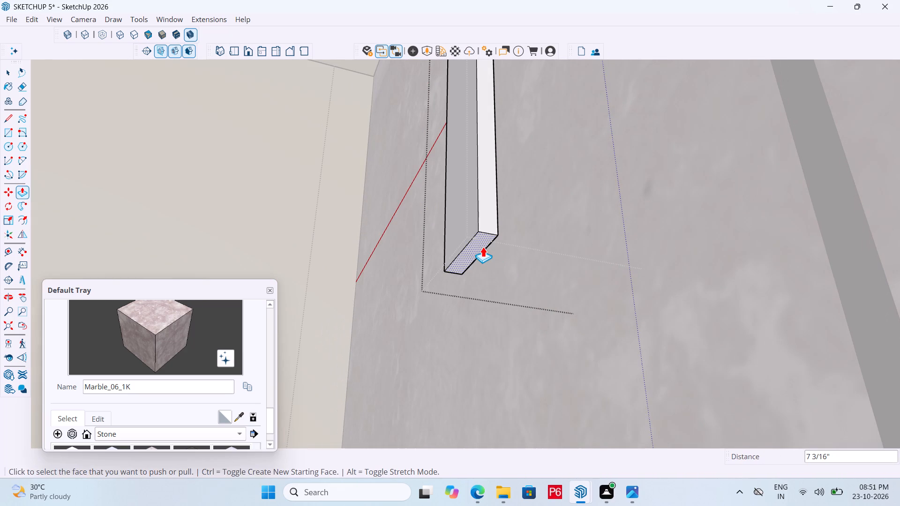
click(483, 246)
click(486, 227)
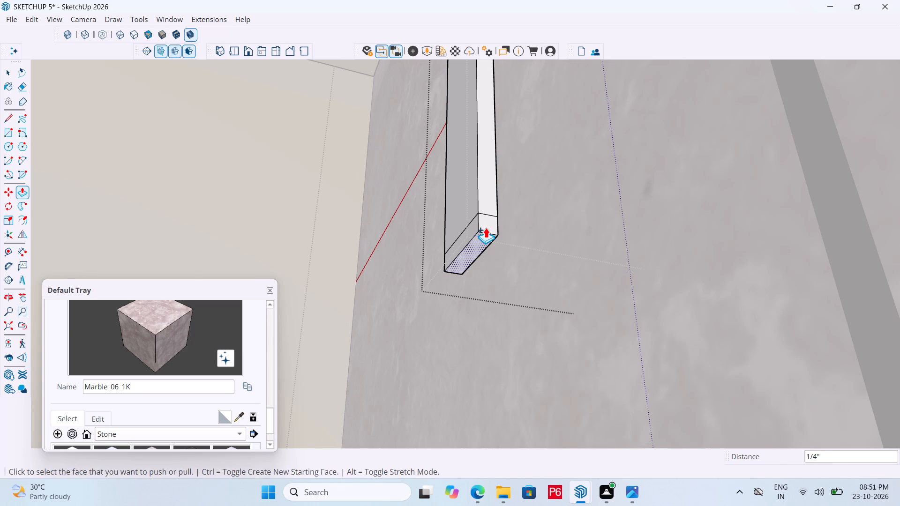
Pull the inner face of the handle bar's bottom section toward the door about 1 13/16" to form the lower arm.
middle_drag(507, 225, 411, 272)
scroll(403, 275, up, 2)
click(337, 342)
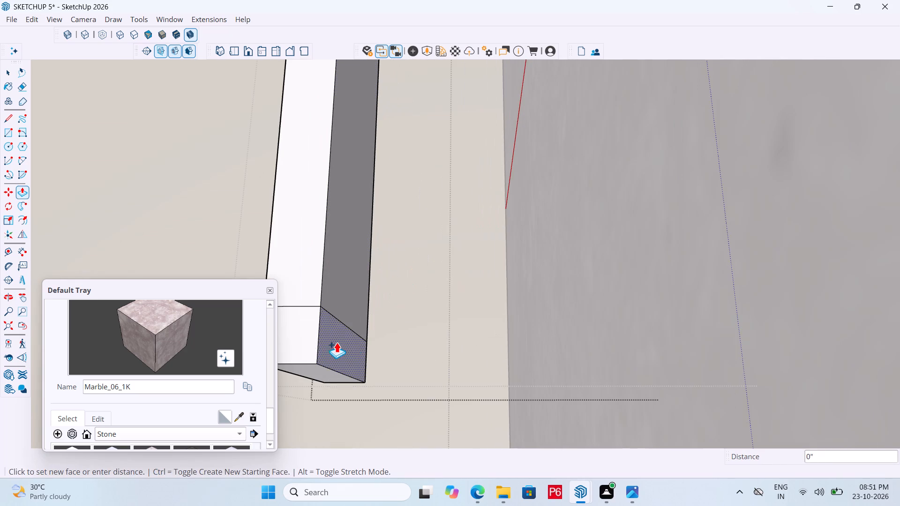
scroll(553, 280, down, 5)
click(622, 317)
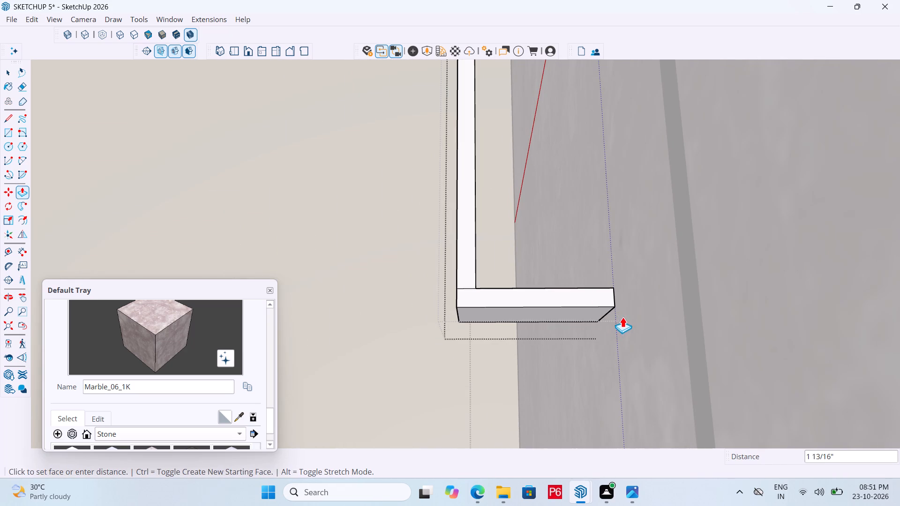
Save the model with the handle's lower arm in place.
scroll(589, 200, down, 5)
middle_drag(554, 223, 616, 255)
scroll(555, 224, down, 6)
key(ctrl+s)
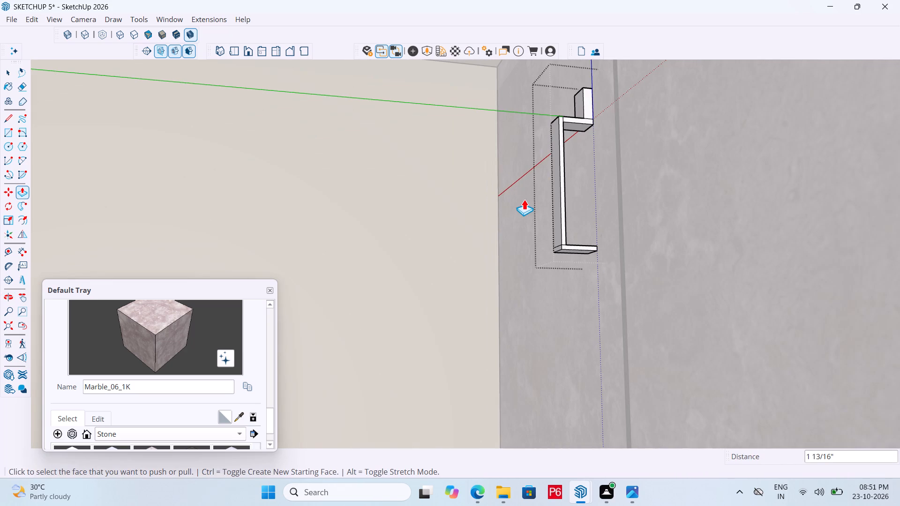
key(ctrl+s)
key(ctrl+s)
key(ctrl+s)
key(ctrl+s)
key(ctrl+s)
key(ctrl+s)
key(ctrl+s)
key(ctrl+s)
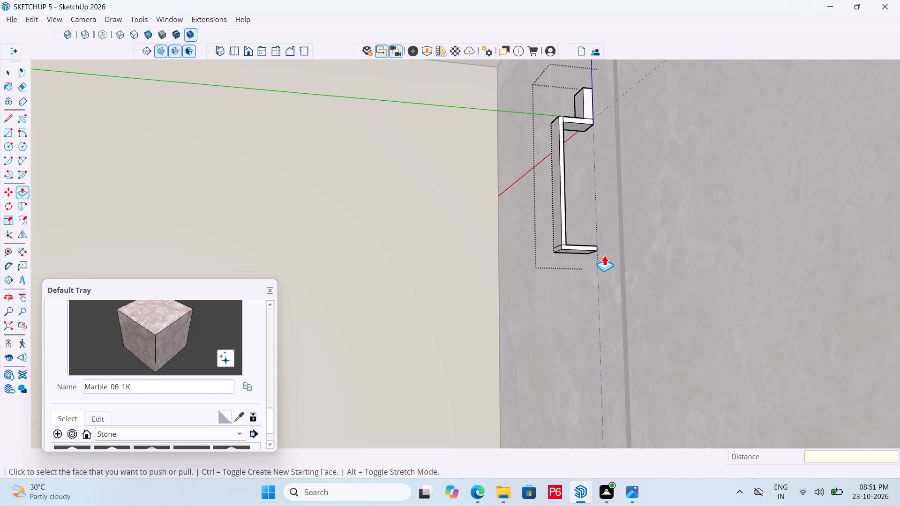
Draw a rectangle about 5/16" by 1 3/16" on the lower arm's underside, at its door end.
middle_drag(612, 266, 610, 281)
scroll(596, 297, up, 5)
middle_drag(596, 298, 608, 287)
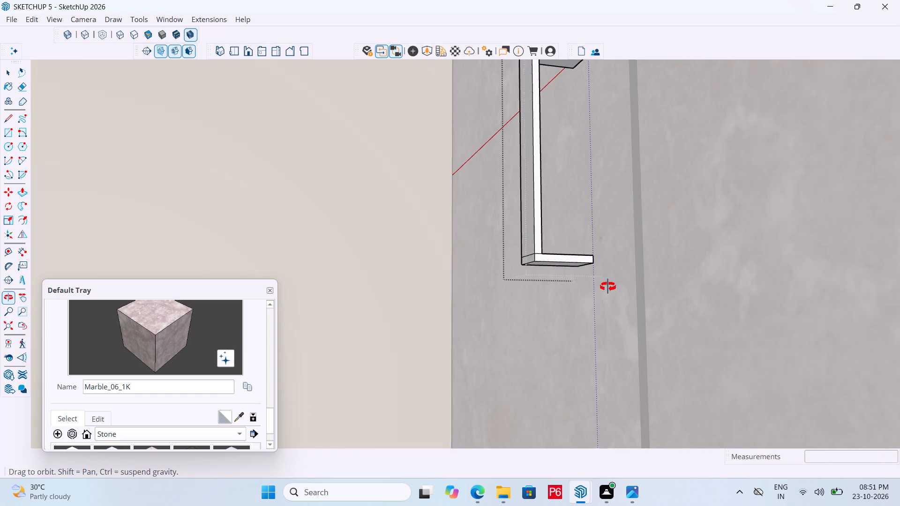
middle_drag(608, 287, 607, 258)
scroll(500, 207, down, 7)
middle_drag(576, 241, 602, 269)
scroll(554, 277, up, 5)
middle_drag(556, 273, 553, 260)
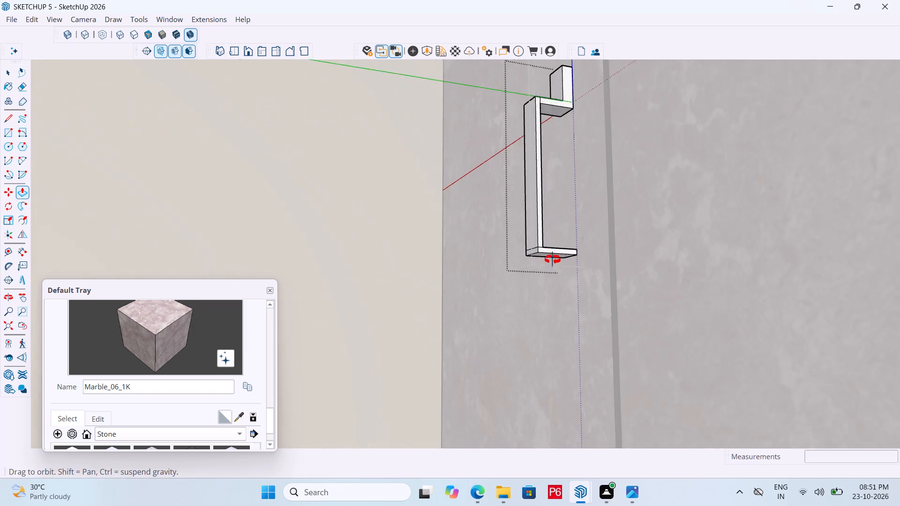
middle_drag(553, 260, 540, 225)
scroll(531, 176, up, 4)
key(r)
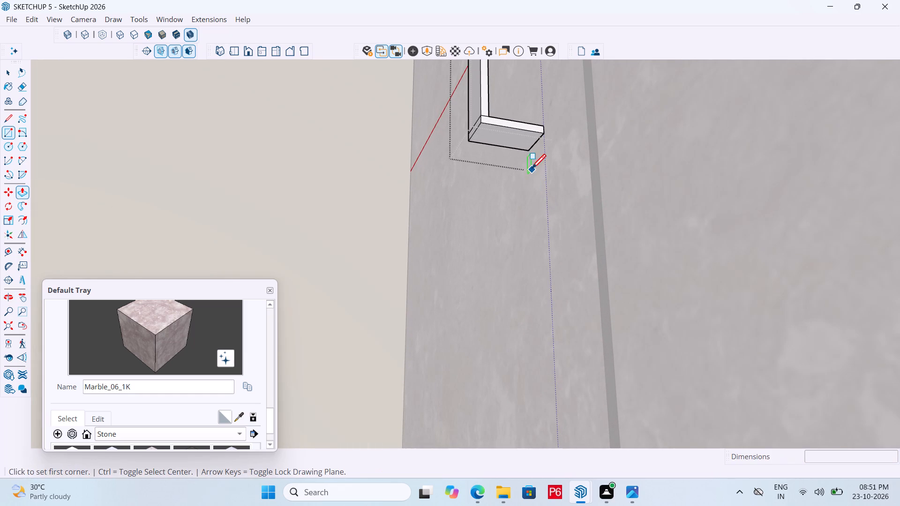
scroll(537, 146, up, 7)
click(548, 124)
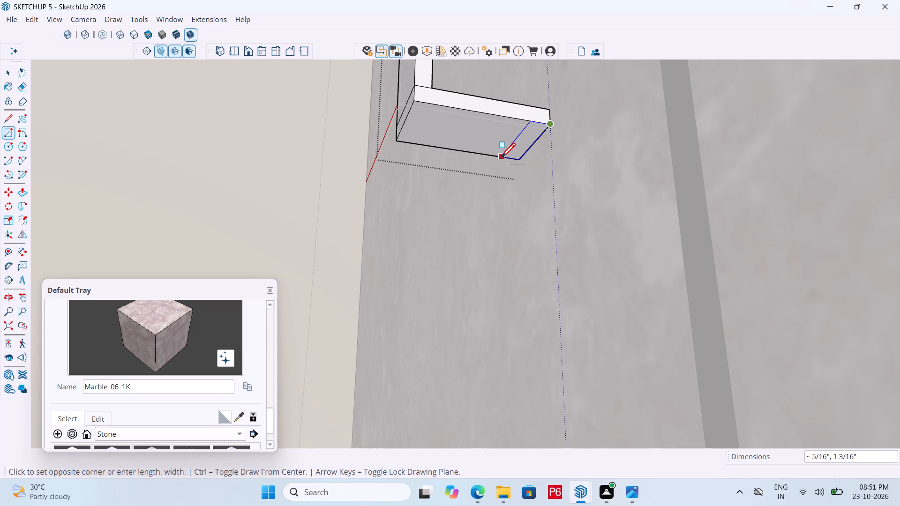
click(500, 158)
key(space)
Pull the rectangle under the lower arm down about 1 1/2" to form the lower mounting tab.
key(p)
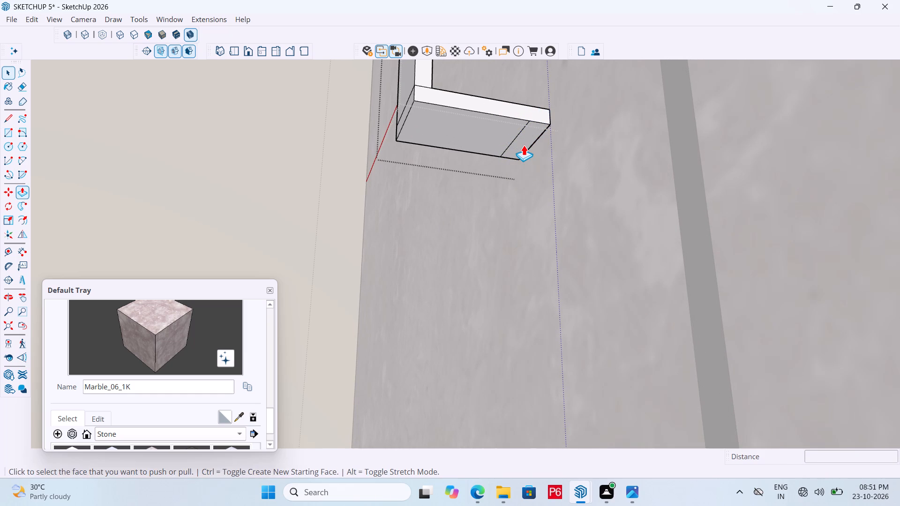
click(525, 137)
scroll(538, 231, down, 5)
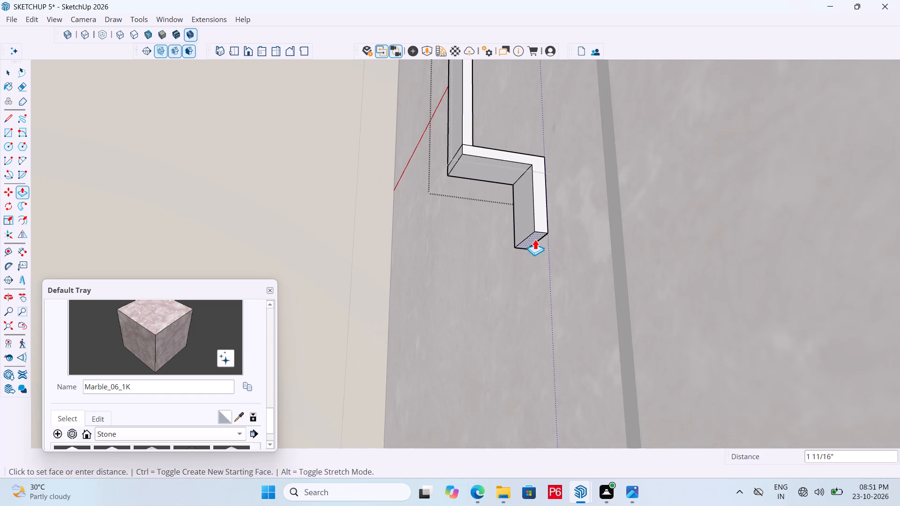
middle_drag(535, 239, 566, 318)
scroll(547, 280, down, 10)
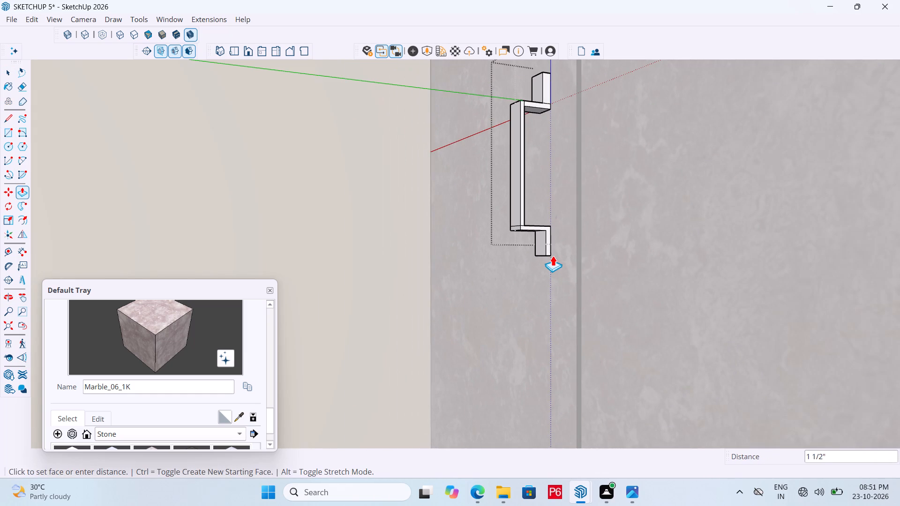
click(551, 255)
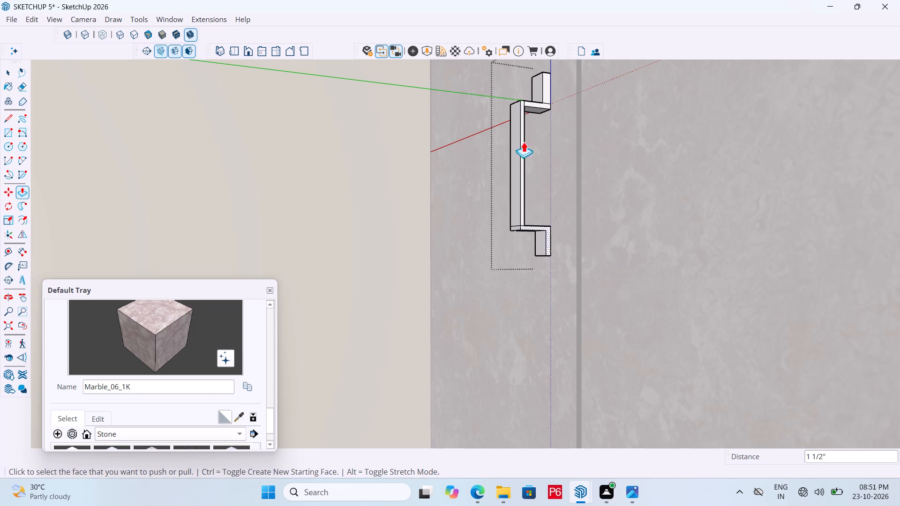
Push/Pull the upper mounting tab's front face flush with the lower mounting tab's front face.
key(space)
scroll(540, 61, up, 4)
click(533, 94)
key(p)
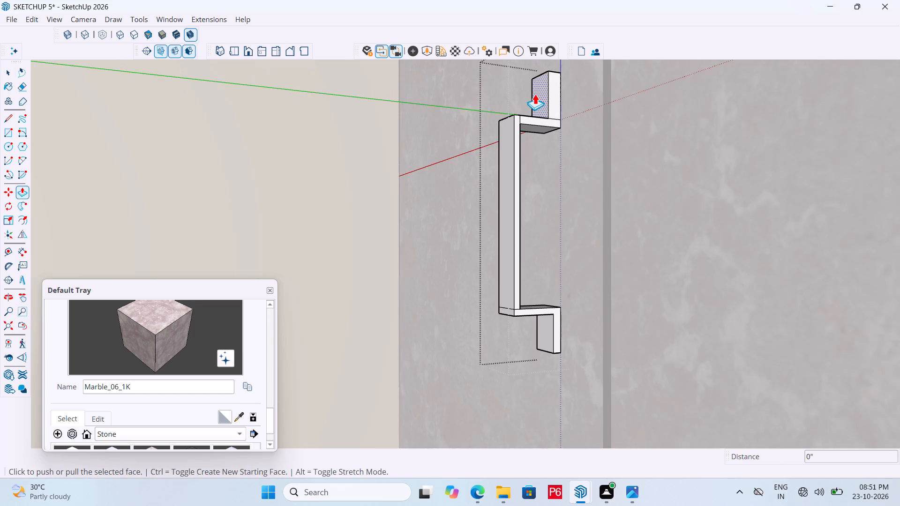
click(535, 94)
drag(545, 335, 546, 331)
Save the model and finish editing the handle's geometry.
middle_drag(525, 262, 510, 266)
key(ctrl+s)
key(ctrl+s)
key(ctrl+s)
key(ctrl+s)
key(ctrl+s)
key(ctrl+s)
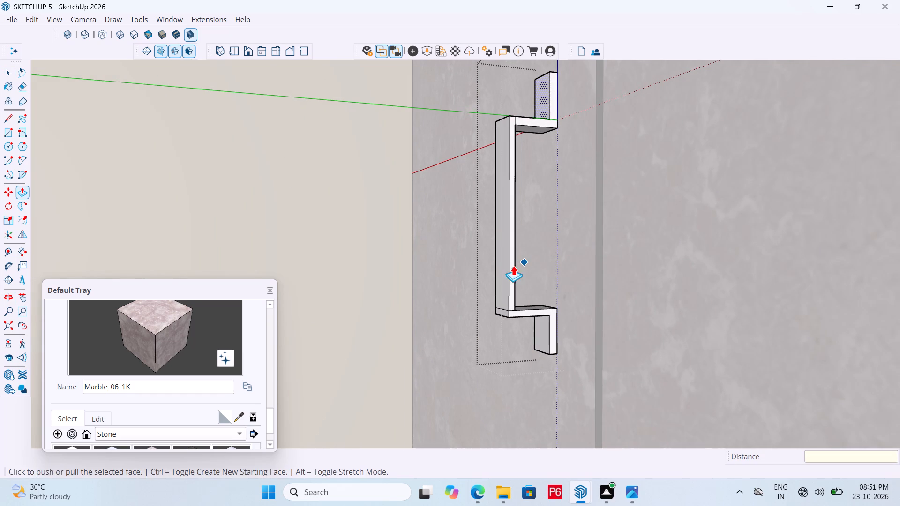
key(ctrl+s)
key(space)
click(663, 196)
Paint the whole pull handle with the Metal_06_1K material from the Metal collection.
scroll(531, 183, down, 4)
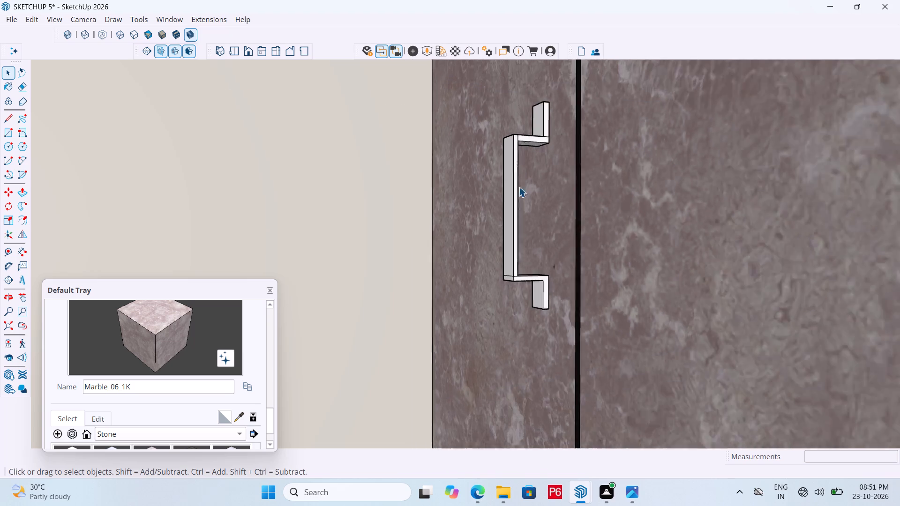
scroll(519, 187, down, 2)
middle_drag(529, 211, 553, 238)
click(550, 223)
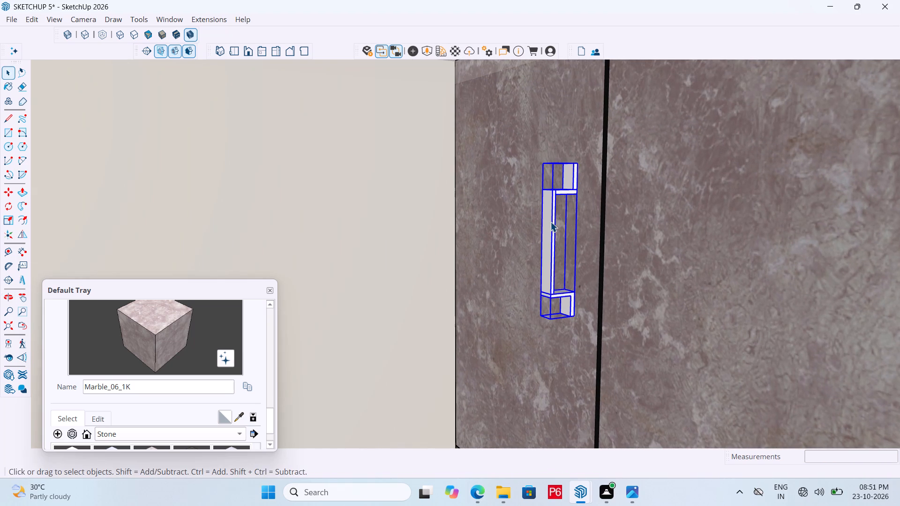
double_click(116, 439)
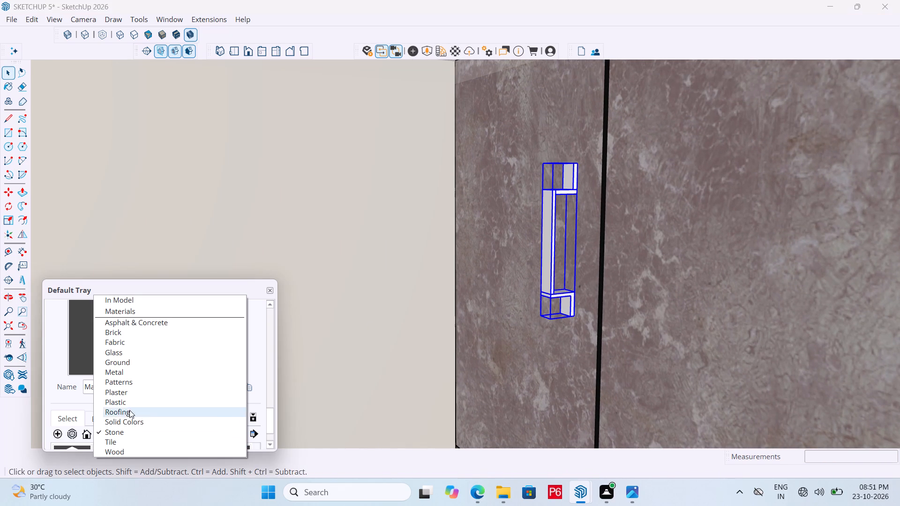
click(142, 373)
scroll(88, 417, down, 2)
click(74, 433)
drag(74, 433, 76, 430)
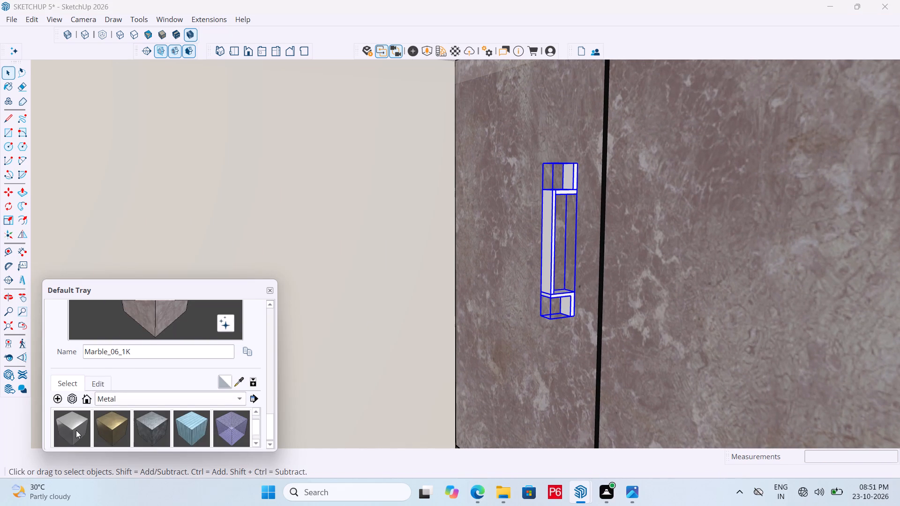
drag(76, 430, 78, 427)
click(510, 199)
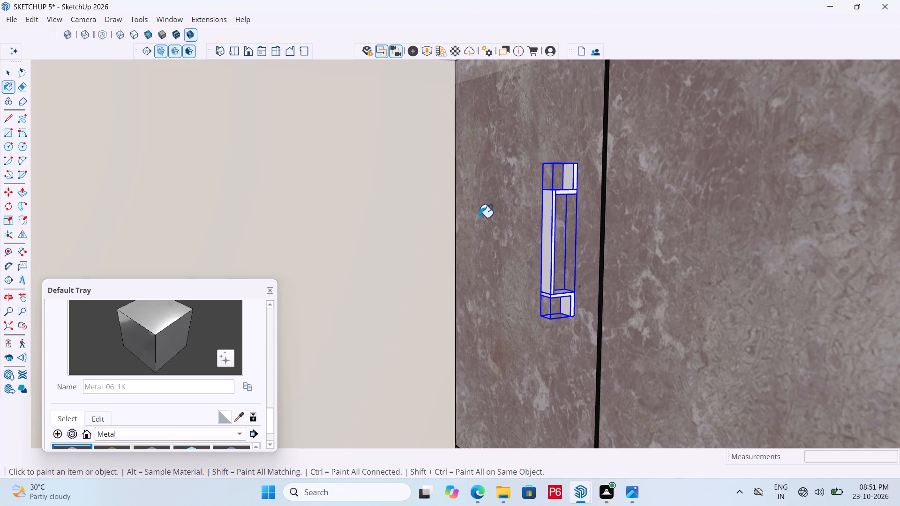
scroll(124, 411, down, 3)
scroll(140, 422, up, 1)
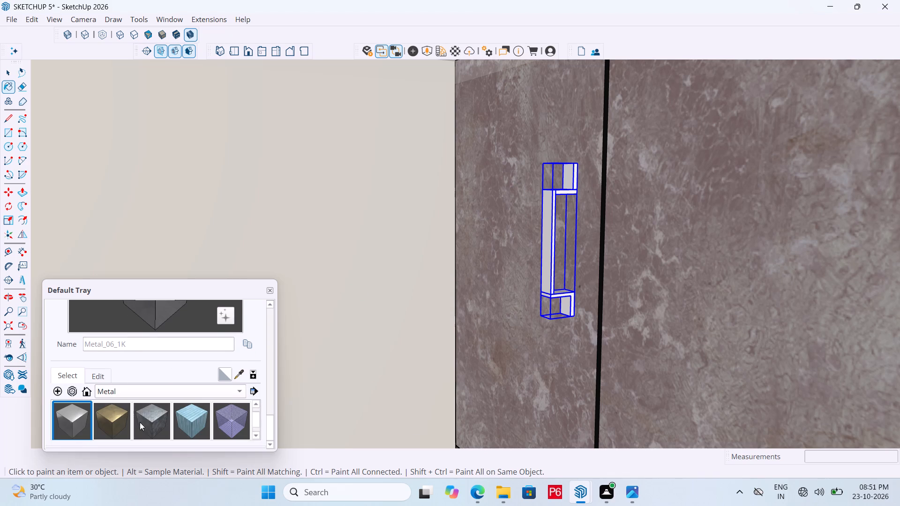
click(82, 419)
click(549, 228)
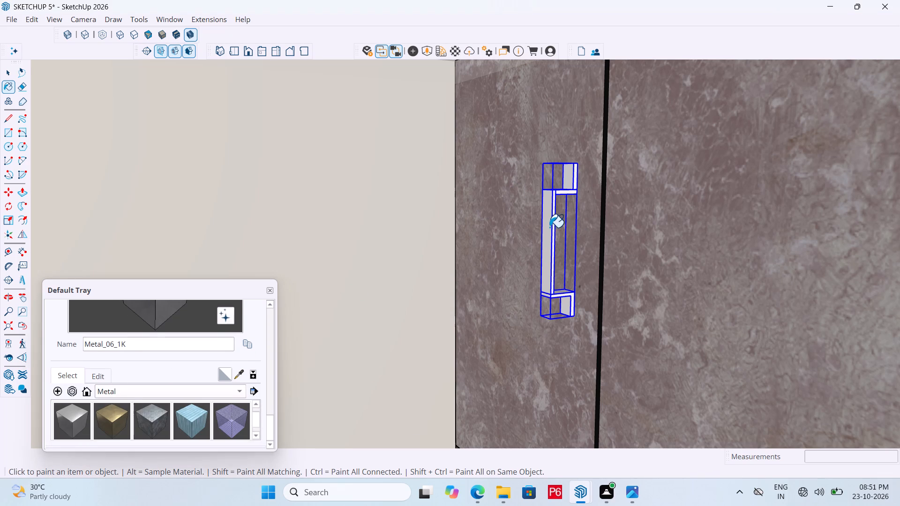
Save the model with the metal-finished handle.
scroll(570, 201, down, 4)
key(ctrl+s)
key(ctrl+s)
key(ctrl+s)
key(ctrl+s)
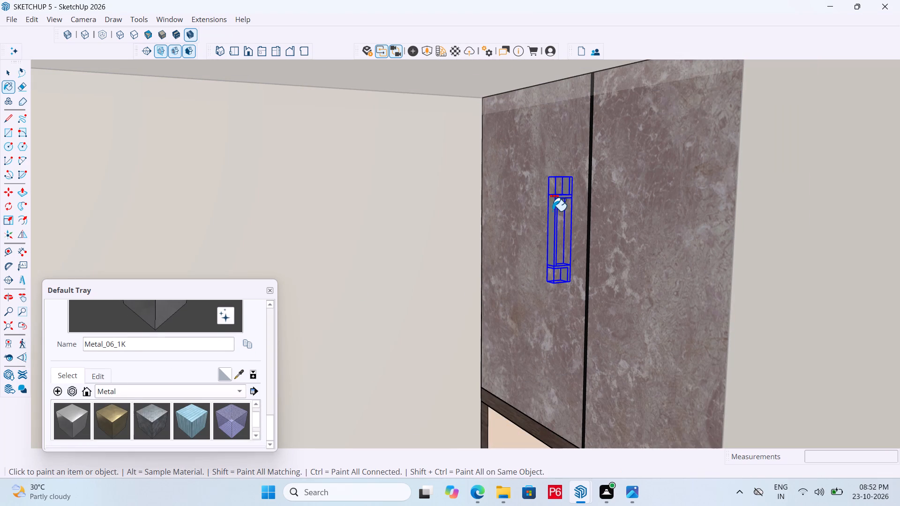
key(space)
Exit the open groups from an overall view of the house and examine the handle on the bedroom cabinet's upper left door.
scroll(506, 204, down, 6)
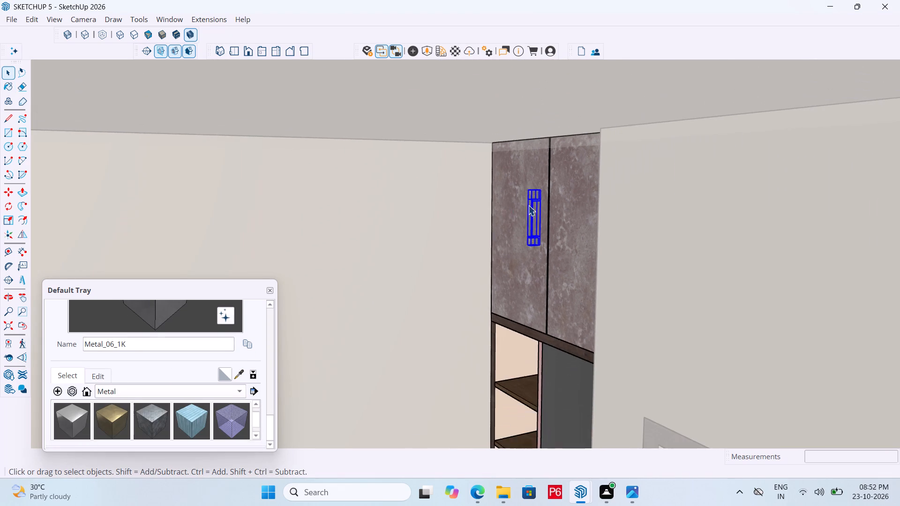
scroll(553, 226, down, 6)
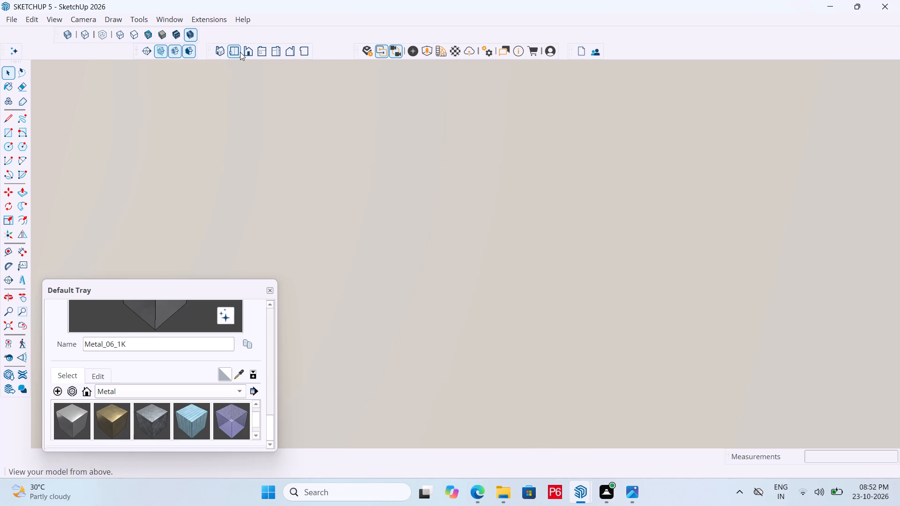
click(234, 52)
scroll(599, 114, down, 6)
scroll(536, 174, down, 13)
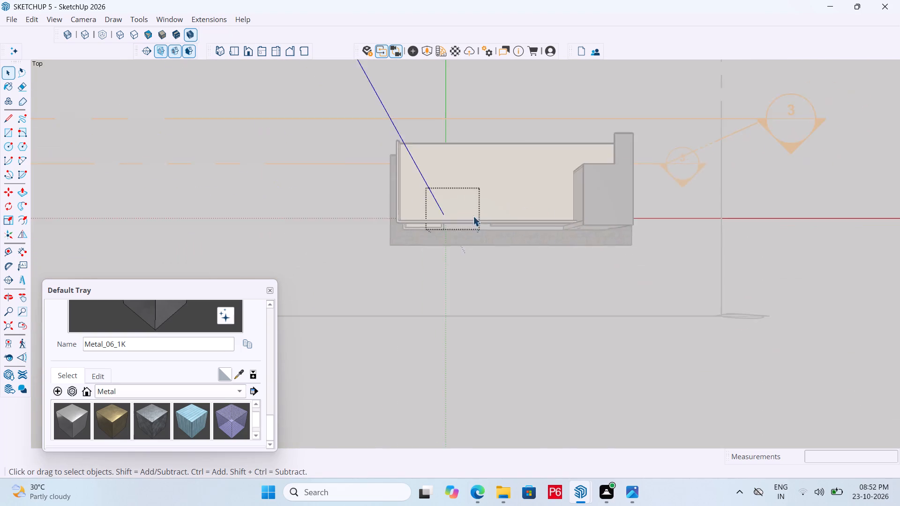
middle_drag(416, 218, 887, 78)
middle_drag(398, 254, 835, 79)
key(space)
drag(667, 228, 663, 221)
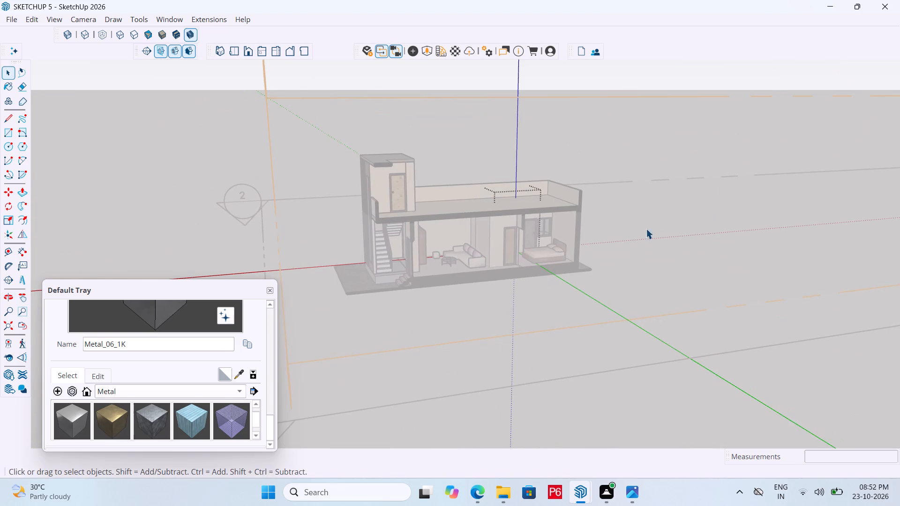
middle_drag(621, 209, 516, 202)
click(662, 242)
double_click(637, 225)
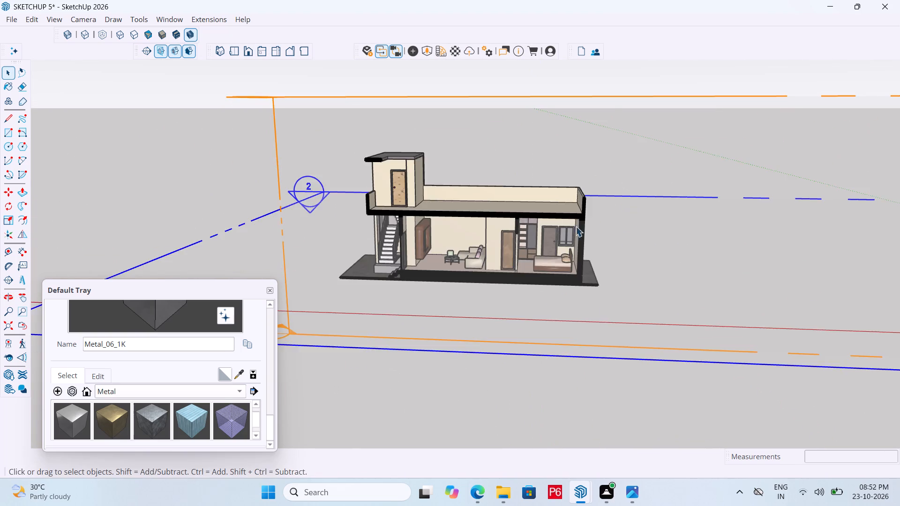
middle_drag(571, 227, 518, 191)
scroll(519, 191, up, 17)
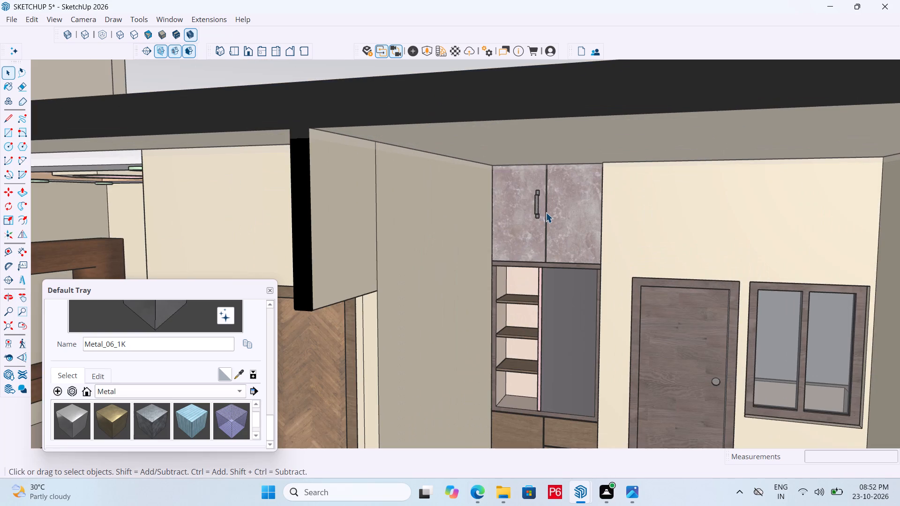
scroll(546, 212, up, 11)
click(516, 217)
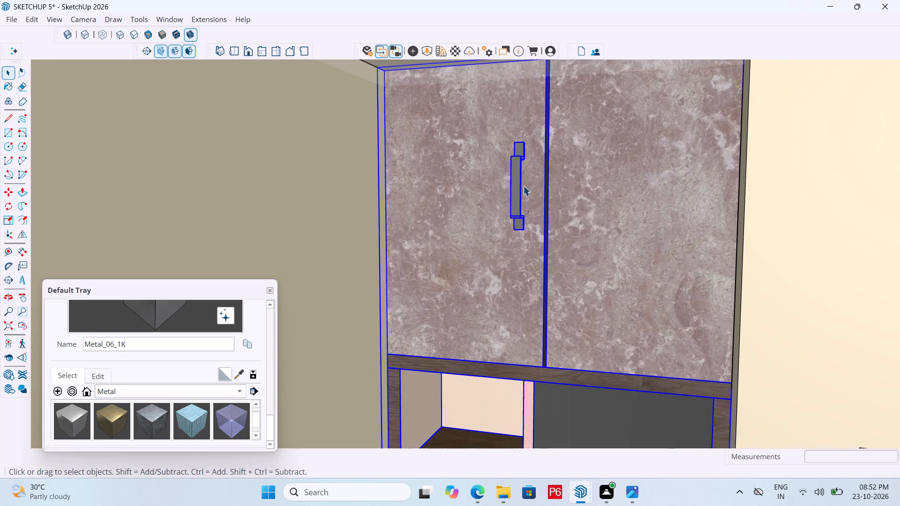
click(606, 162)
key(space)
click(750, 209)
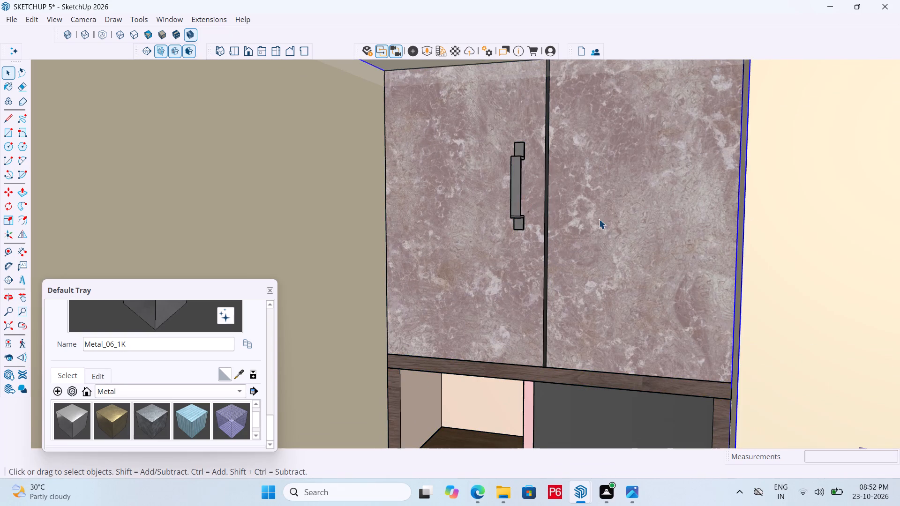
Open the cabinet group and reapply the Metal_06_1K material to the pull handle, checking its finish up close.
middle_drag(573, 212, 526, 206)
scroll(484, 188, up, 4)
click(454, 175)
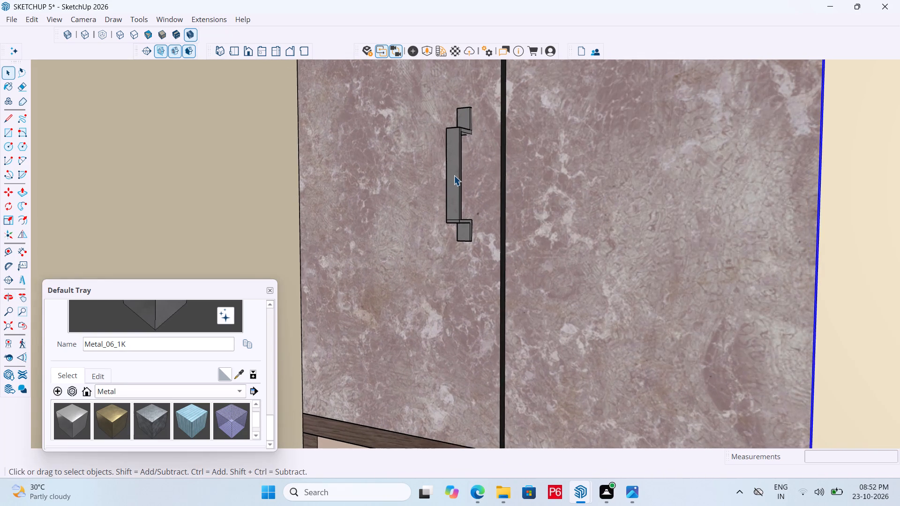
double_click(454, 175)
click(456, 165)
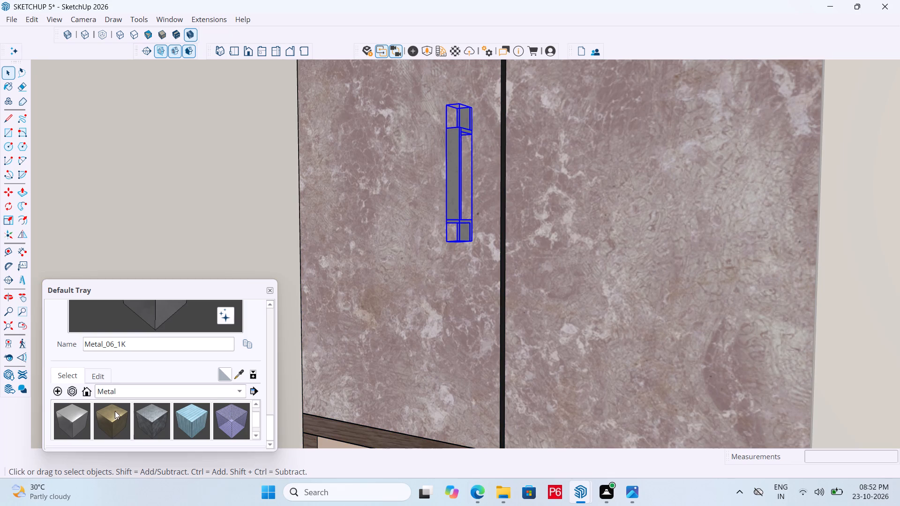
click(79, 413)
click(460, 182)
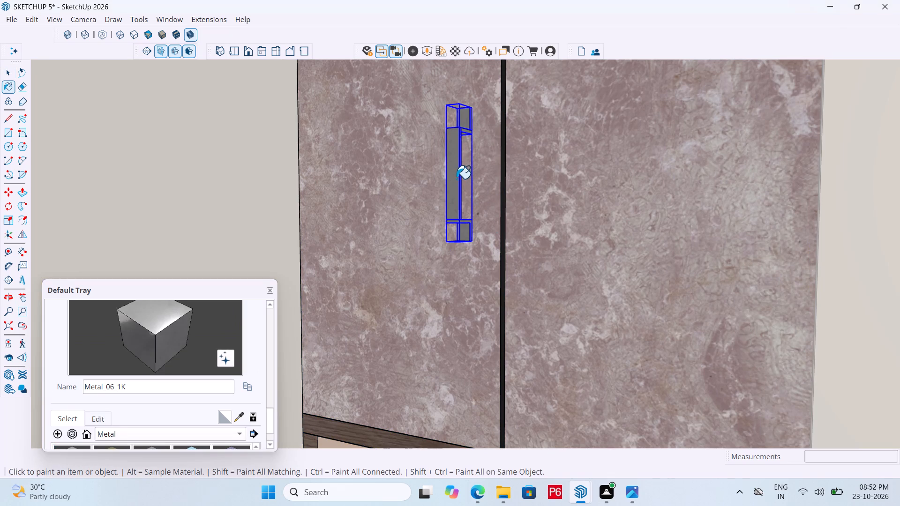
click(456, 179)
click(456, 172)
click(456, 168)
scroll(509, 209, up, 4)
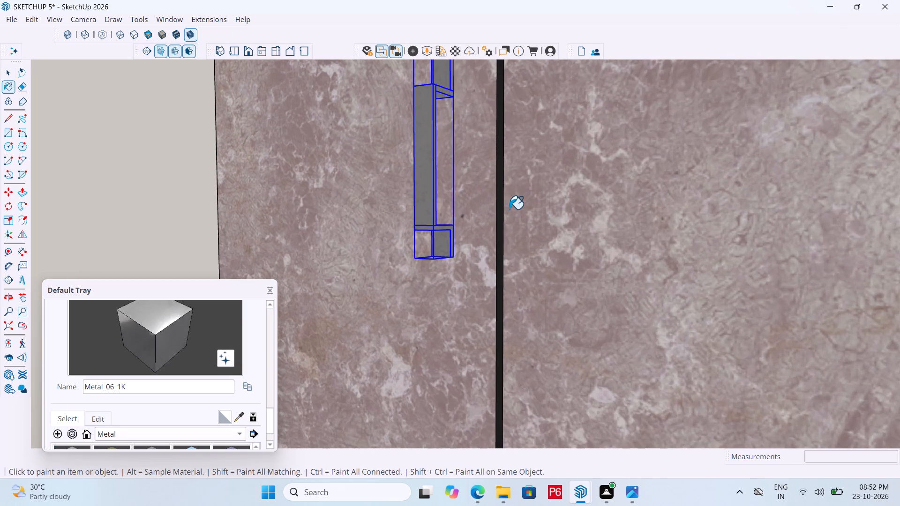
key(space)
click(536, 199)
scroll(428, 212, up, 5)
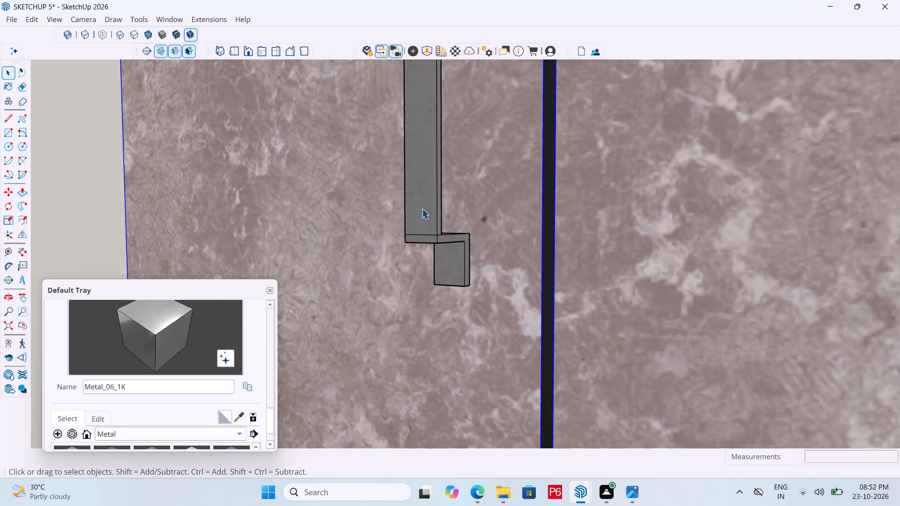
Open the pull handle's group and repaint its front bar and lower bracket faces with Metal_06_1K.
scroll(422, 208, up, 5)
click(433, 214)
click(433, 214)
double_click(433, 214)
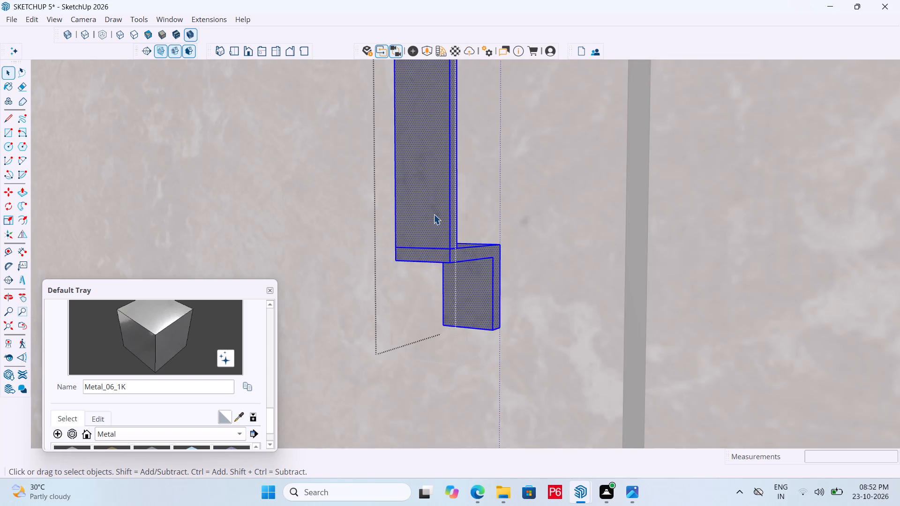
click(433, 194)
scroll(131, 395, down, 2)
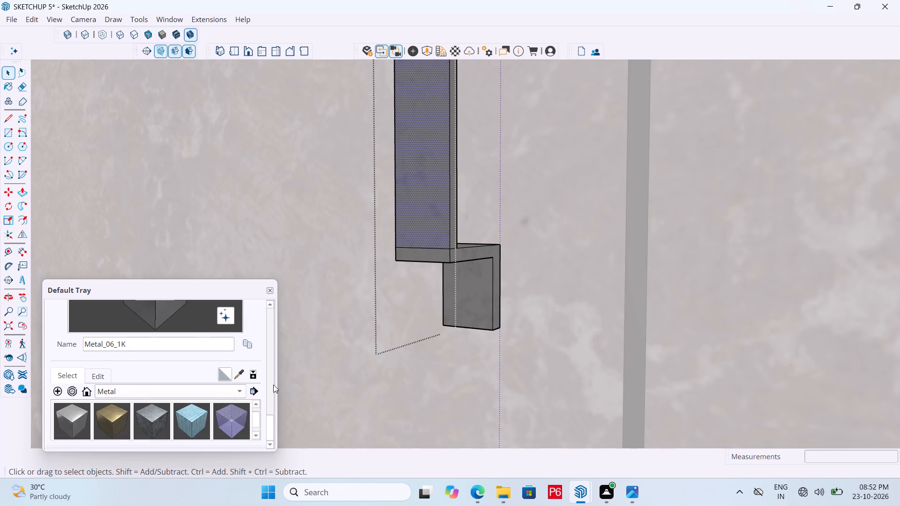
click(73, 413)
click(416, 206)
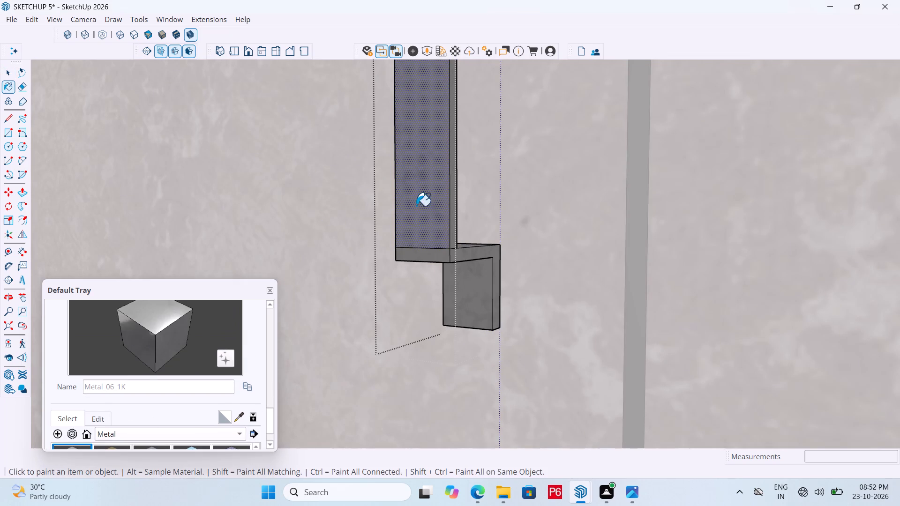
click(435, 259)
click(457, 254)
drag(443, 255, 448, 255)
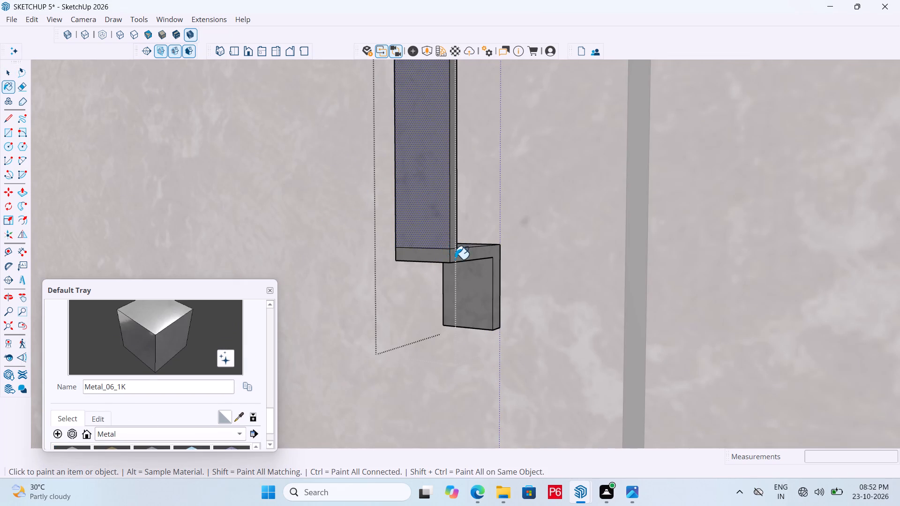
Save the model with the repainted handle.
scroll(455, 259, up, 3)
key(ctrl+s)
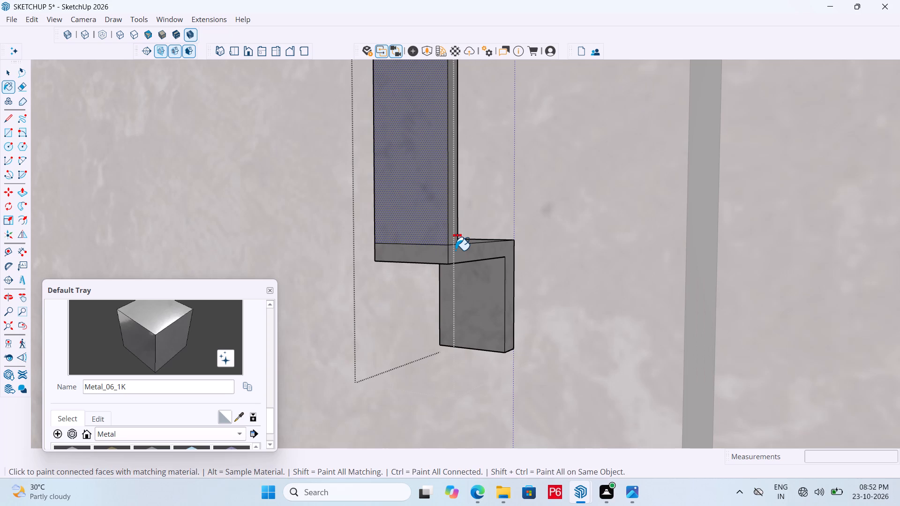
key(ctrl+s)
key(ctrl+s)
key(ctrl+s)
key(ctrl+s)
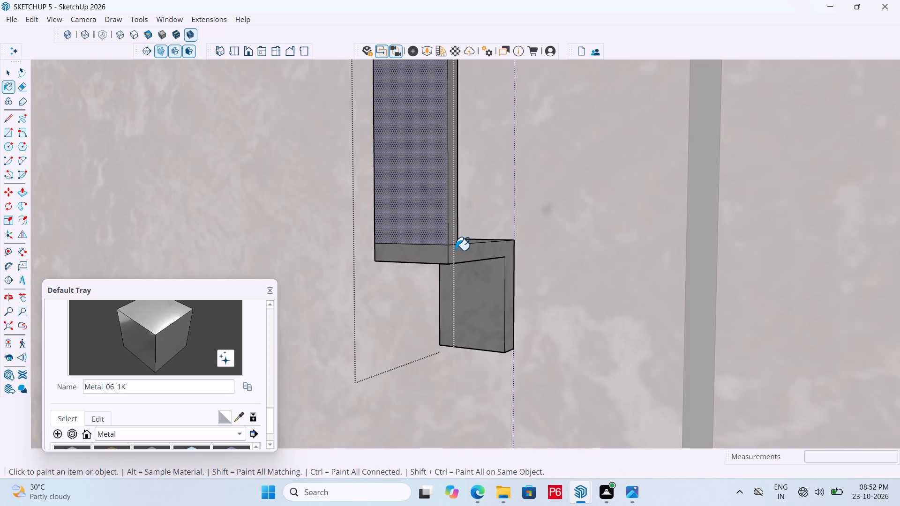
Leave the handle's group and copy the whole handle about 7 1/16 inches horizontally onto the cabinet's upper right door.
key(space)
scroll(432, 233, down, 1)
click(561, 188)
scroll(406, 169, down, 7)
scroll(464, 180, down, 6)
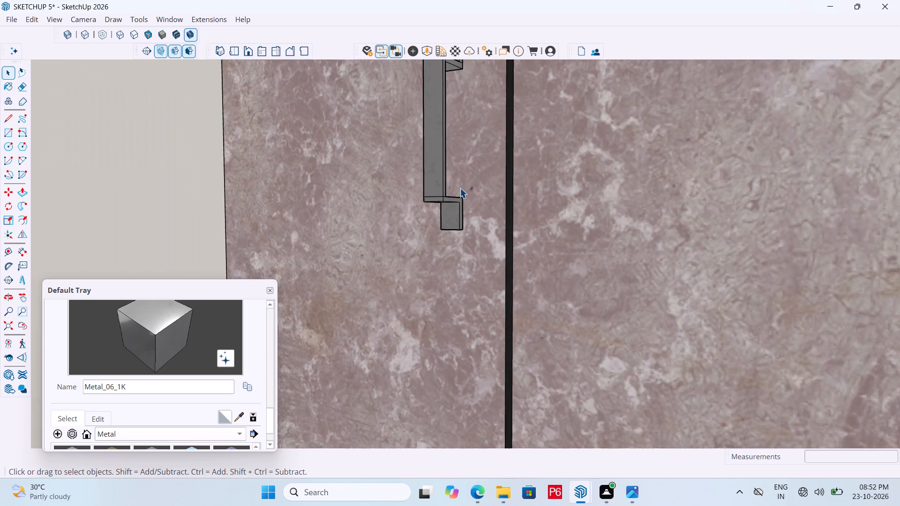
scroll(438, 208, down, 5)
click(435, 208)
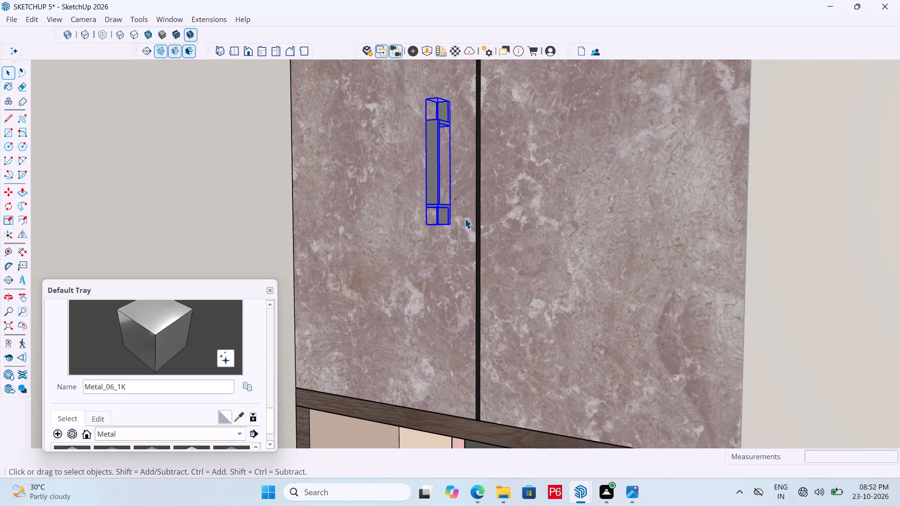
scroll(481, 223, up, 5)
key(m)
scroll(436, 226, up, 4)
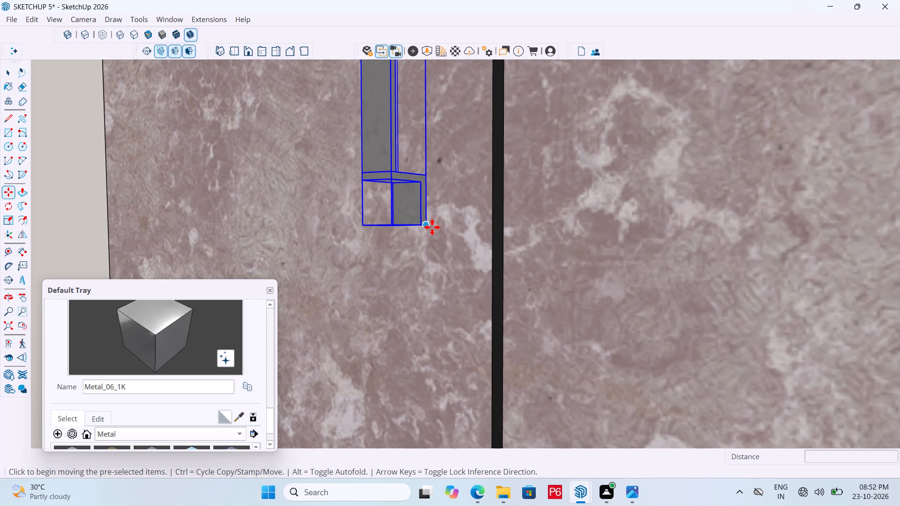
click(432, 227)
scroll(525, 211, down, 6)
scroll(437, 208, down, 6)
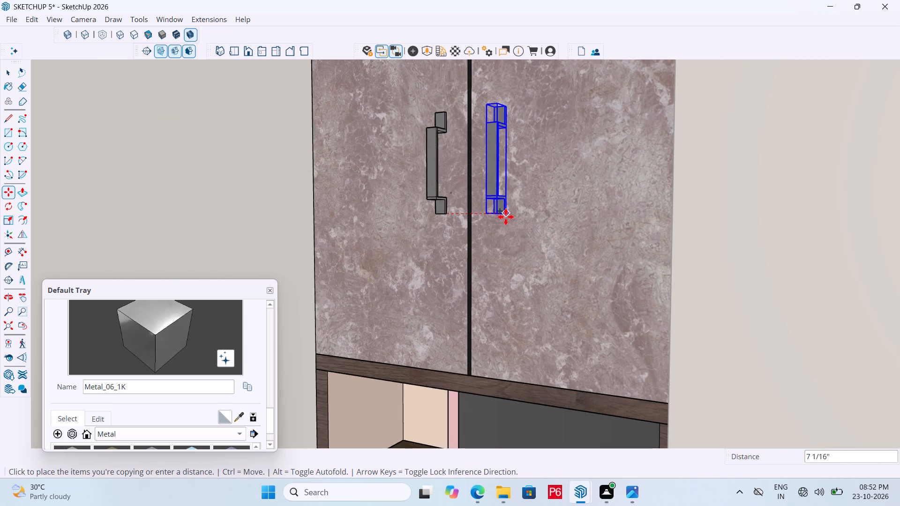
click(506, 217)
Save the model with handles on both upper cabinet doors.
scroll(454, 191, down, 13)
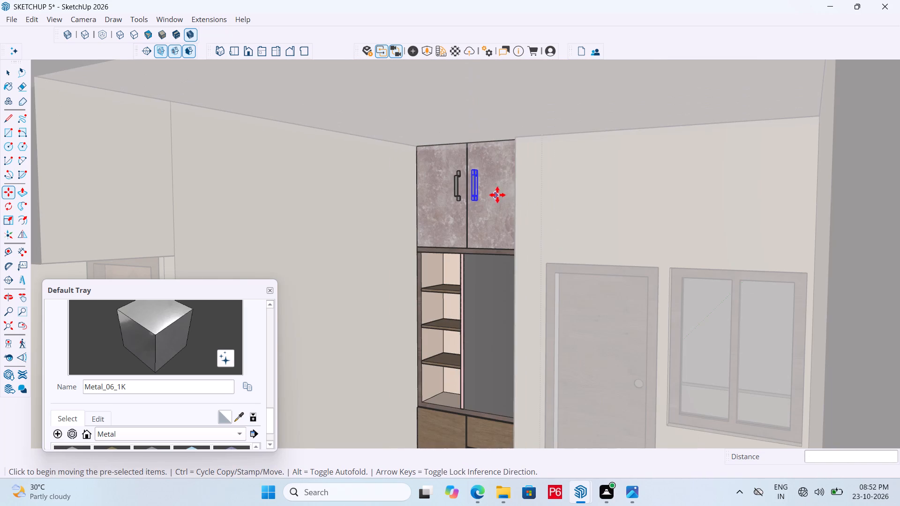
key(ctrl+s)
key(ctrl+s)
key(ctrl+s)
key(ctrl+s)
key(ctrl+s)
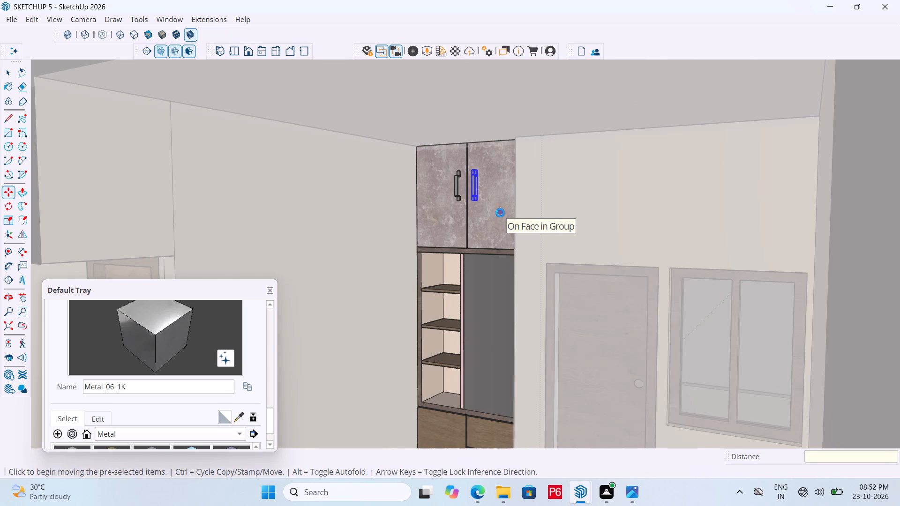
Exit the bedroom cabinet's open groups to return to the whole house model.
key(space)
scroll(487, 199, down, 6)
click(707, 219)
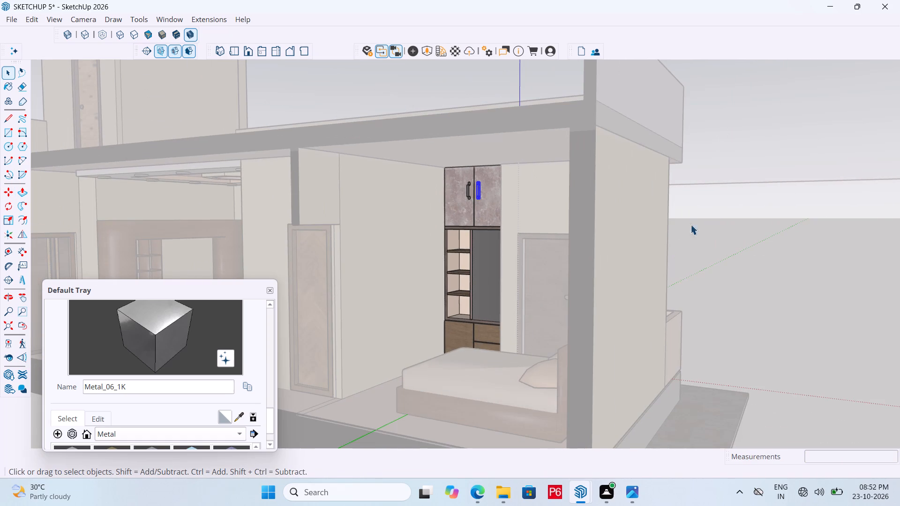
middle_drag(552, 242, 585, 235)
key(space)
click(764, 235)
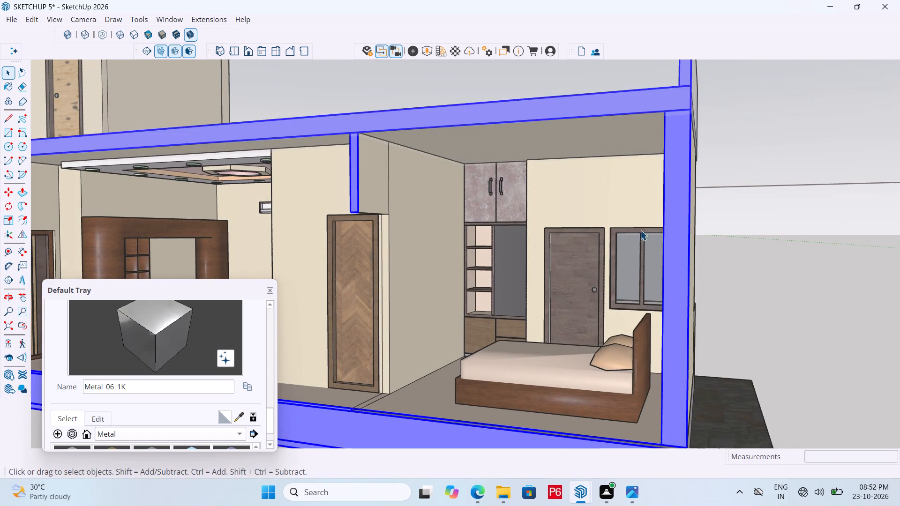
Open the group of the herringbone-panelled door between the living room and bedroom and select its panel face.
scroll(574, 229, down, 1)
middle_drag(571, 230, 500, 246)
middle_drag(408, 278, 494, 280)
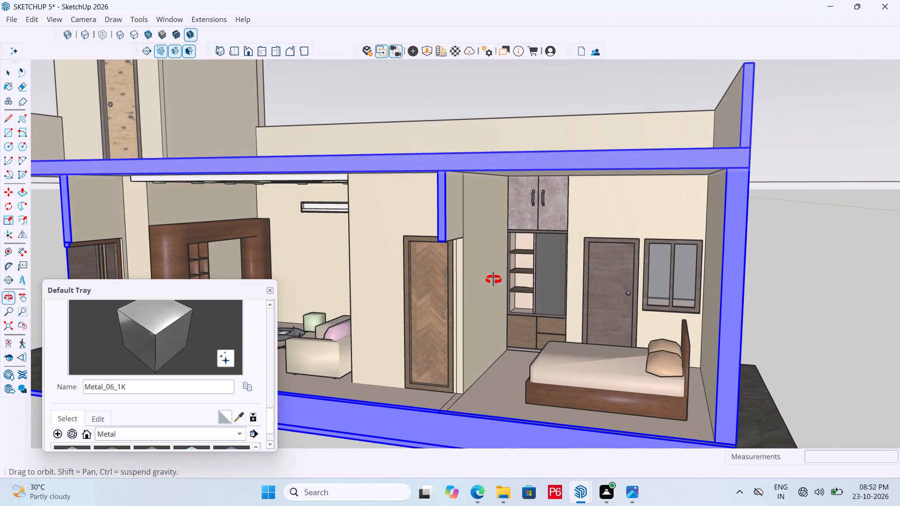
middle_drag(494, 280, 496, 280)
scroll(626, 229, down, 5)
middle_drag(490, 264, 494, 303)
scroll(494, 303, up, 5)
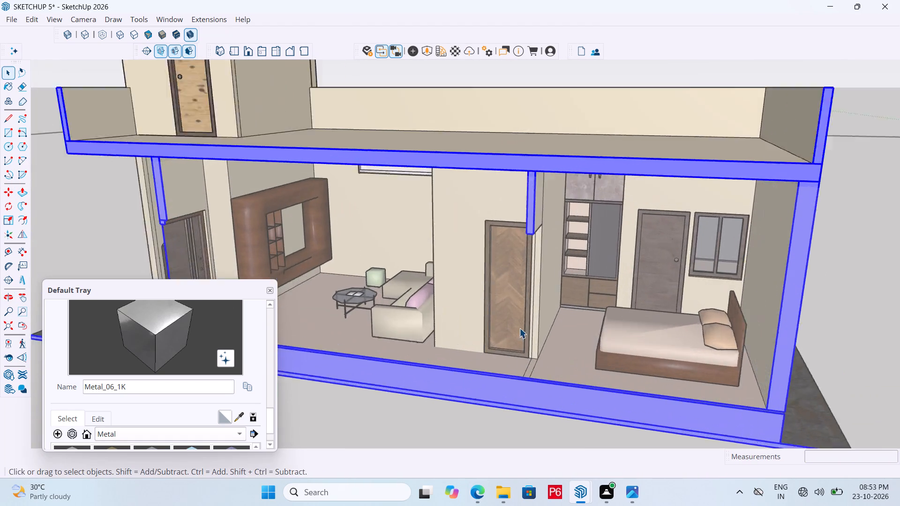
scroll(519, 328, up, 2)
scroll(490, 224, up, 5)
scroll(563, 280, up, 3)
middle_drag(561, 276, 622, 272)
click(577, 255)
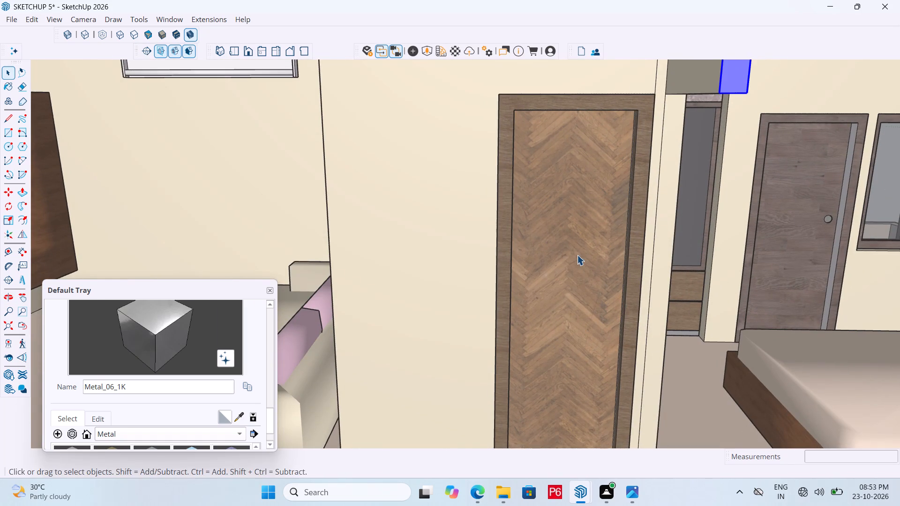
double_click(564, 241)
click(528, 237)
Draw a circle of about 1 1/16 inch radius on the herringbone panel, close to its left frame, for a door knob.
scroll(595, 316, up, 3)
middle_drag(577, 297, 494, 272)
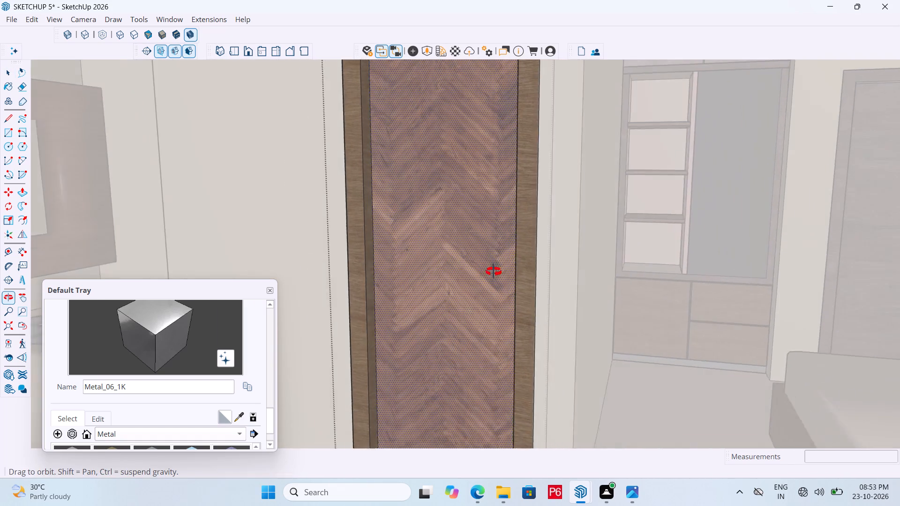
middle_drag(494, 272, 590, 300)
scroll(490, 209, down, 7)
scroll(494, 258, down, 4)
middle_drag(510, 269, 552, 271)
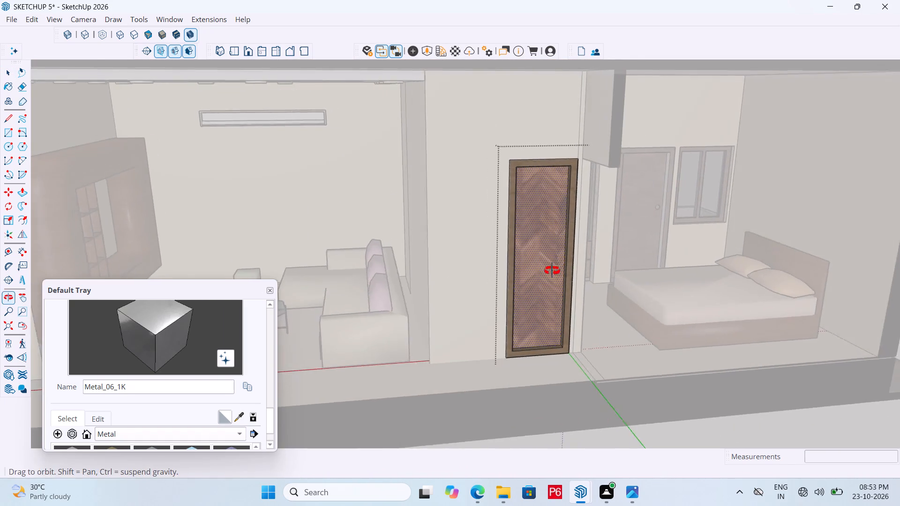
middle_drag(552, 271, 555, 268)
scroll(569, 260, up, 3)
scroll(544, 226, up, 9)
middle_drag(550, 237, 538, 230)
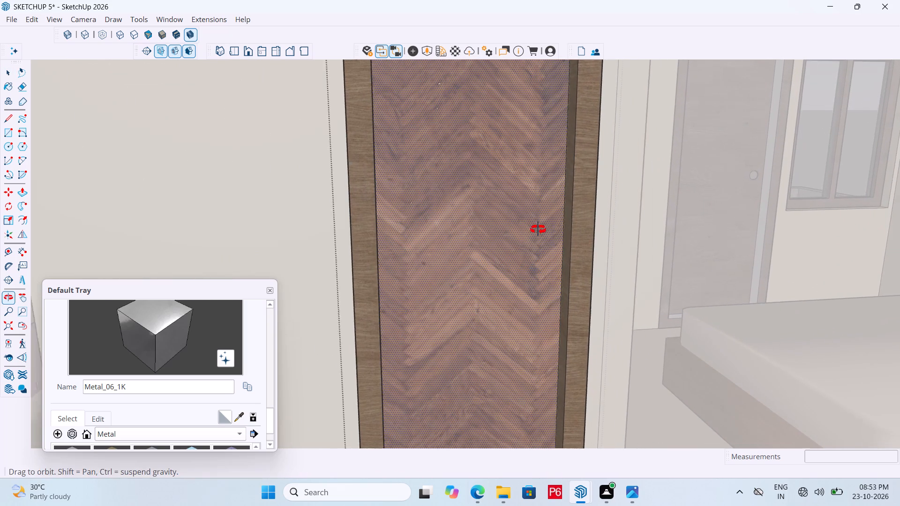
middle_drag(538, 230, 534, 230)
key(c)
scroll(520, 221, down, 7)
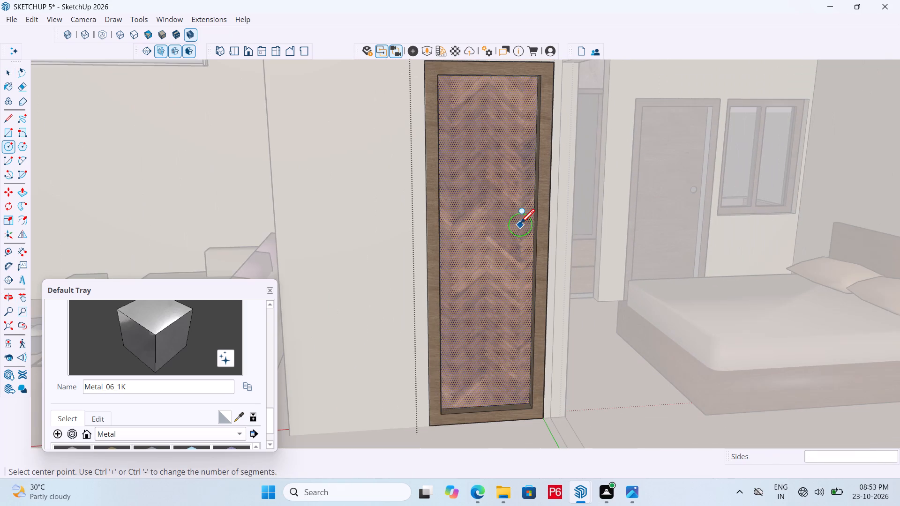
scroll(522, 239, up, 10)
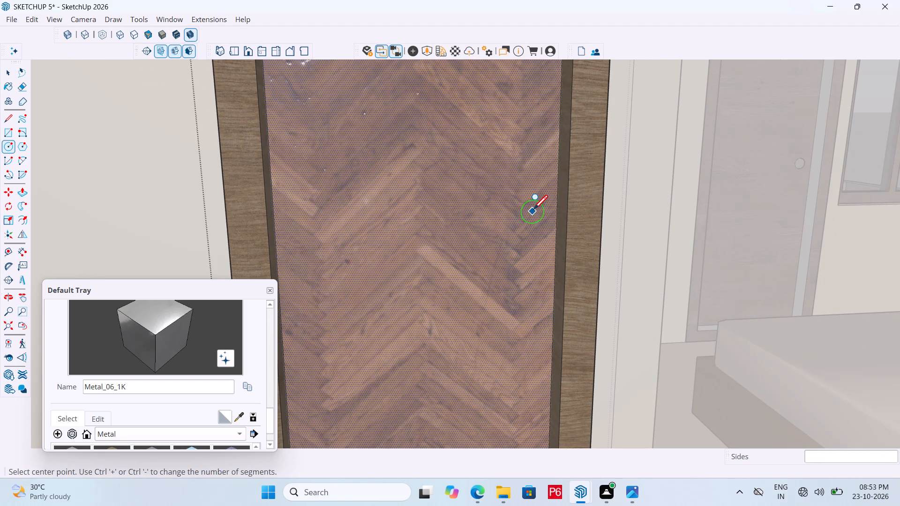
click(305, 223)
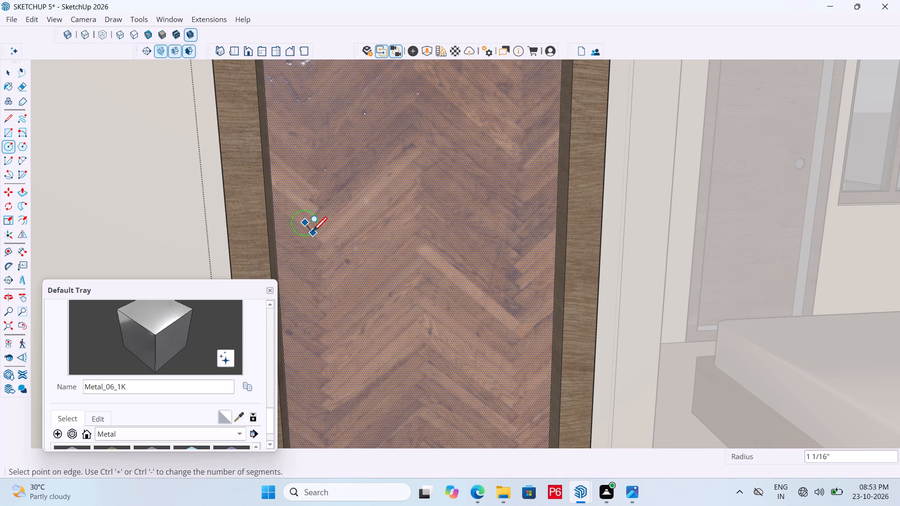
click(313, 233)
key(space)
Make the circle and its face into a group.
double_click(307, 228)
right_click(307, 228)
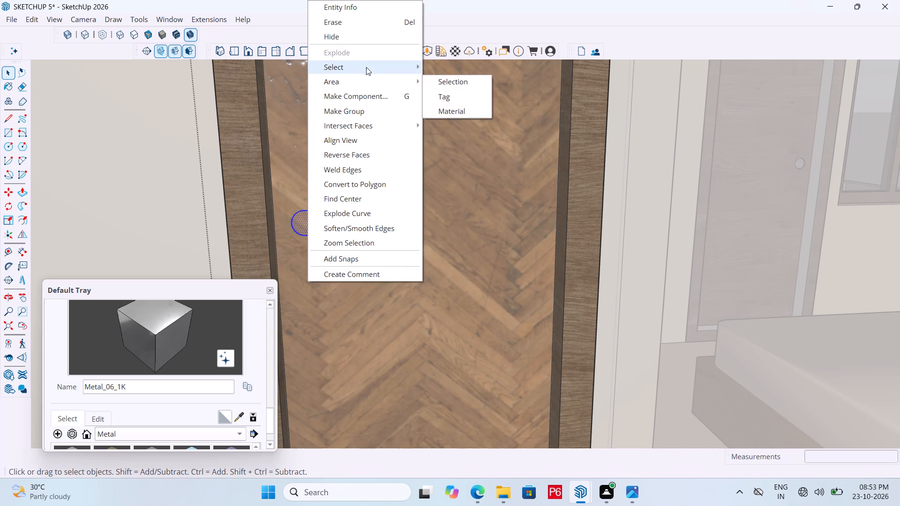
click(367, 114)
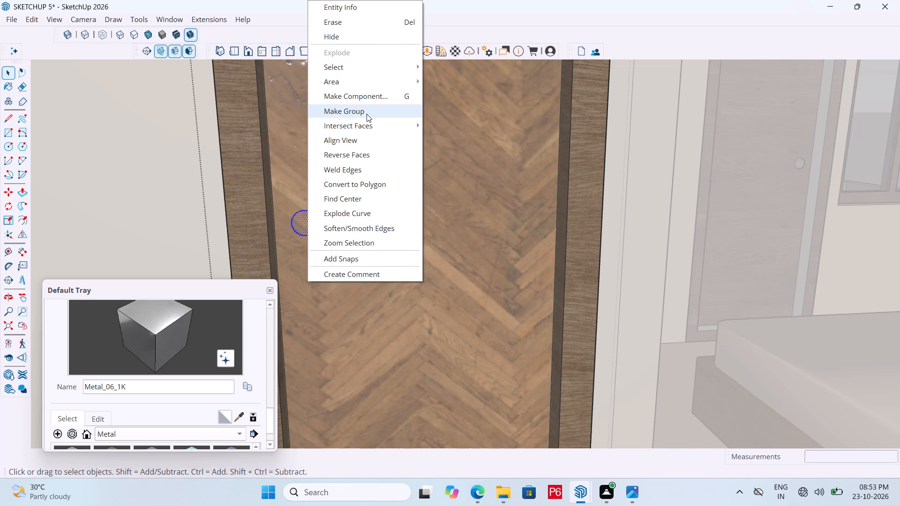
Open the circle's group and paint its face with the Metal_06_1K material.
double_click(297, 223)
click(298, 223)
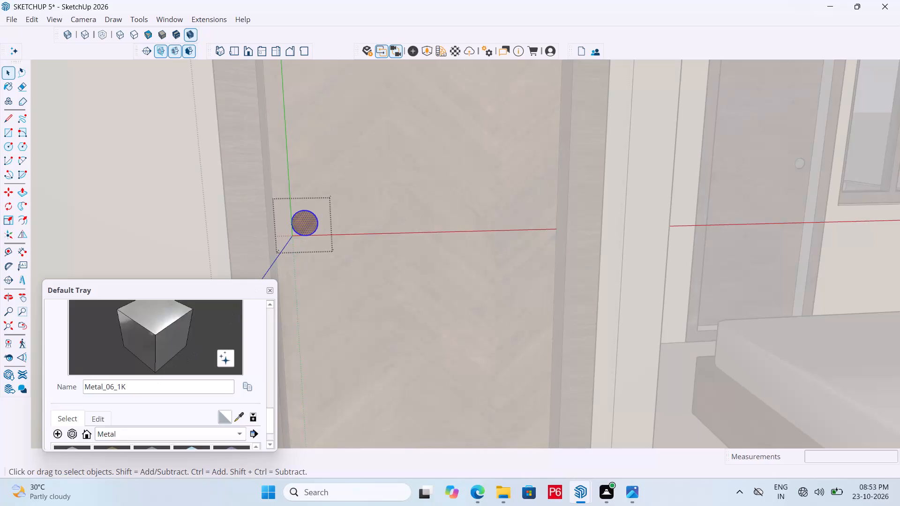
scroll(97, 413, down, 2)
scroll(93, 399, up, 1)
scroll(114, 400, down, 1)
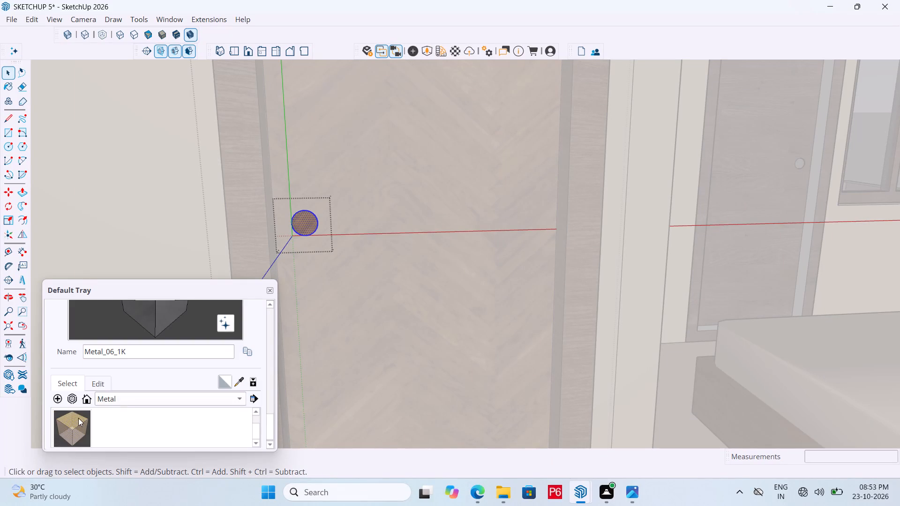
scroll(122, 408, up, 1)
click(77, 419)
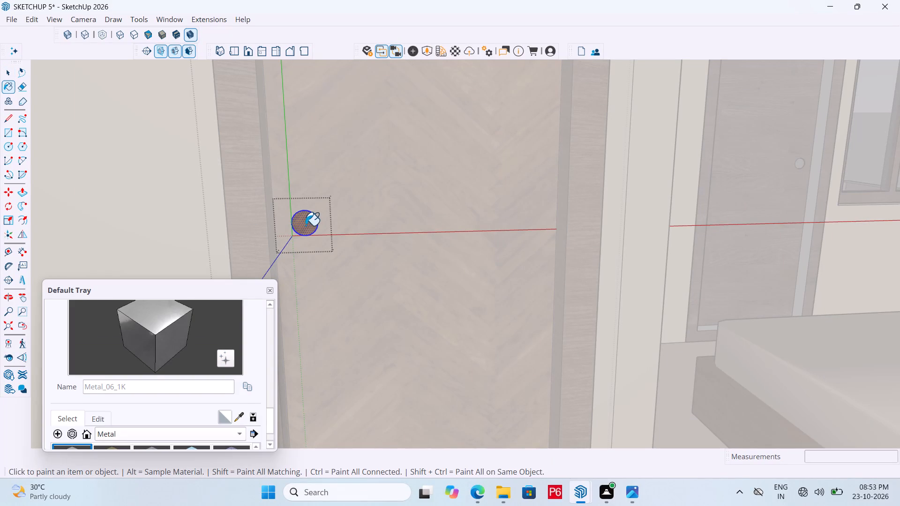
click(305, 225)
Extrude the metal circle about 7/16 inch out from the door panel with Push/Pull.
key(p)
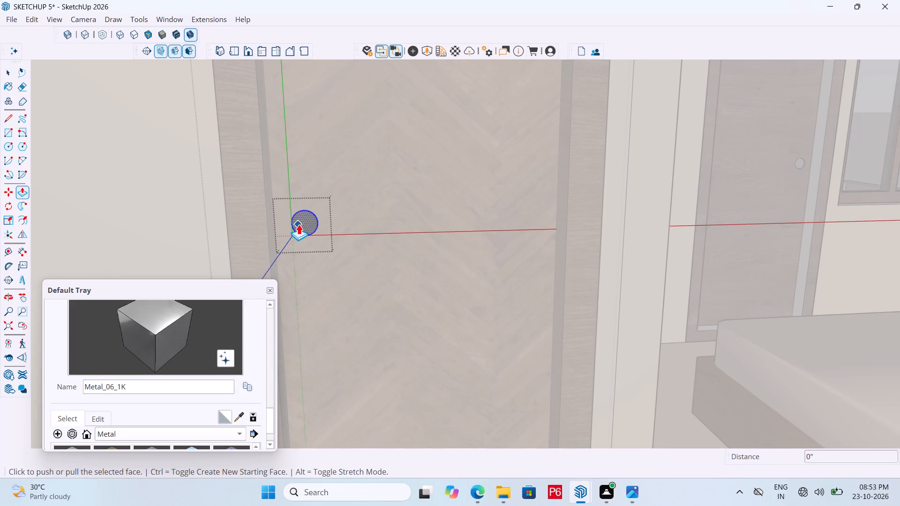
click(302, 219)
middle_drag(309, 229, 147, 249)
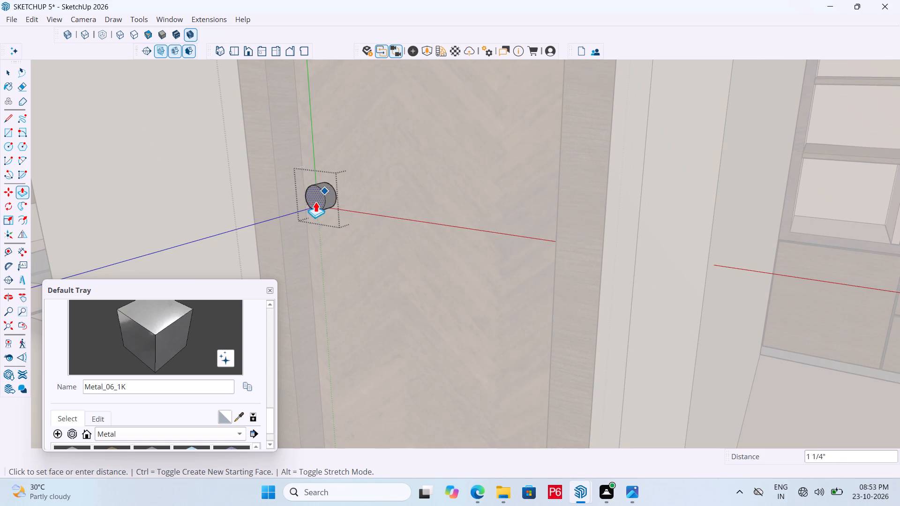
scroll(345, 208, up, 5)
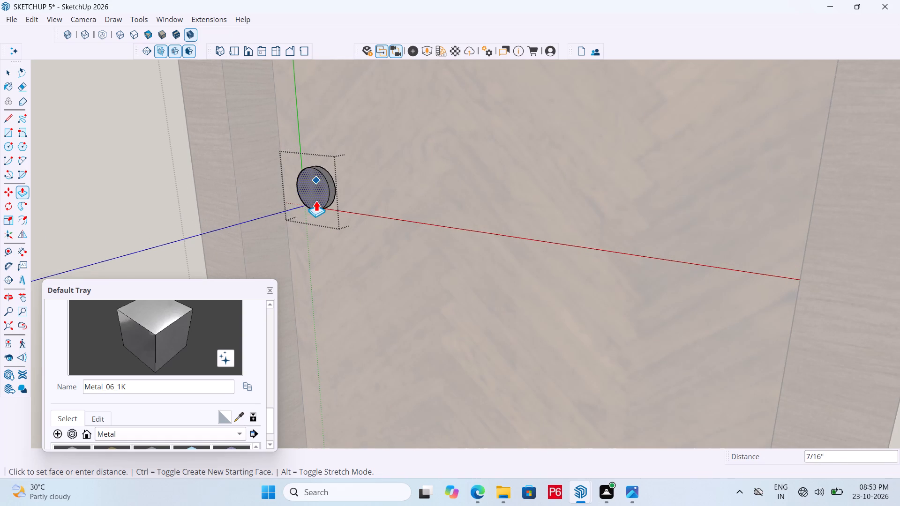
click(316, 201)
scroll(358, 177, down, 11)
key(space)
Save the model with the extruded door knob base.
key(ctrl+s)
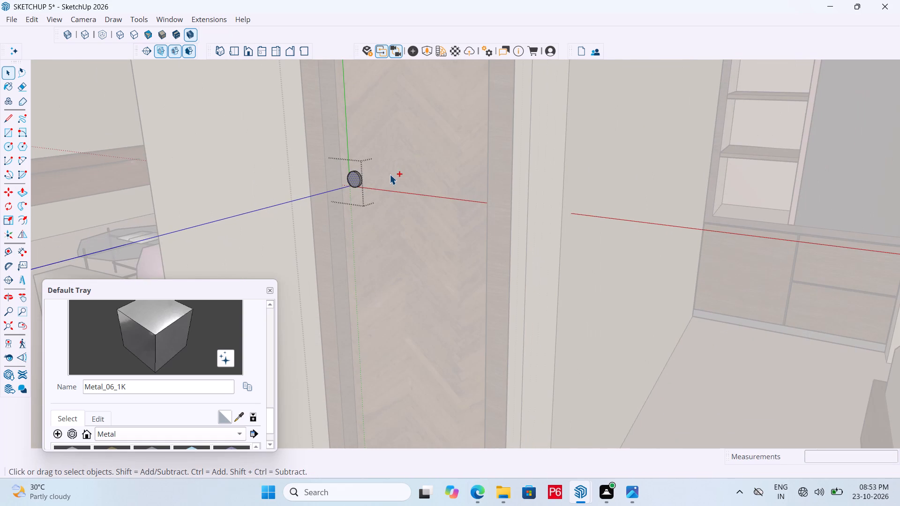
key(ctrl+s)
key(ctrl+s)
key(ctrl+s)
key(ctrl+s)
Exit the knob and door groups from an overall view of the sectioned house.
scroll(529, 45, down, 1)
scroll(392, 169, down, 4)
scroll(474, 173, down, 7)
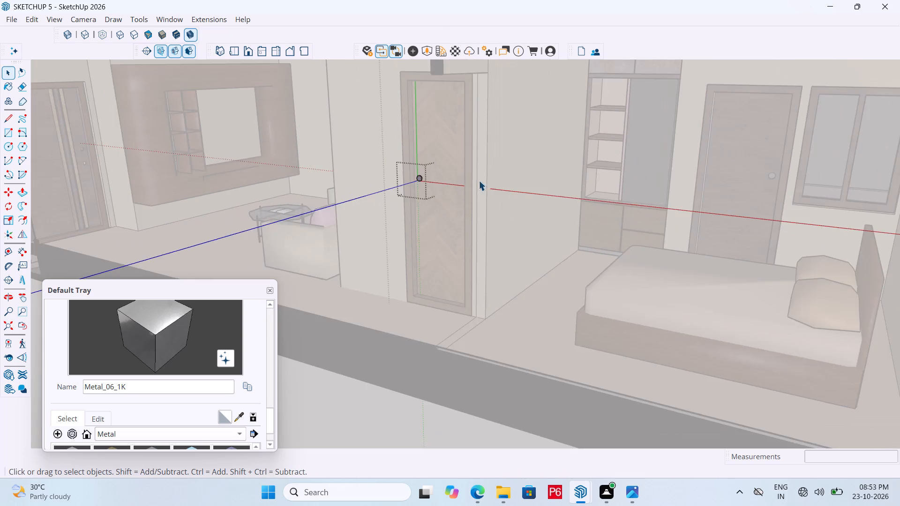
scroll(479, 180, down, 9)
key(space)
drag(366, 283, 368, 277)
click(343, 283)
drag(343, 280, 344, 275)
click(345, 272)
drag(345, 272, 345, 265)
click(314, 255)
drag(271, 284, 271, 277)
click(344, 277)
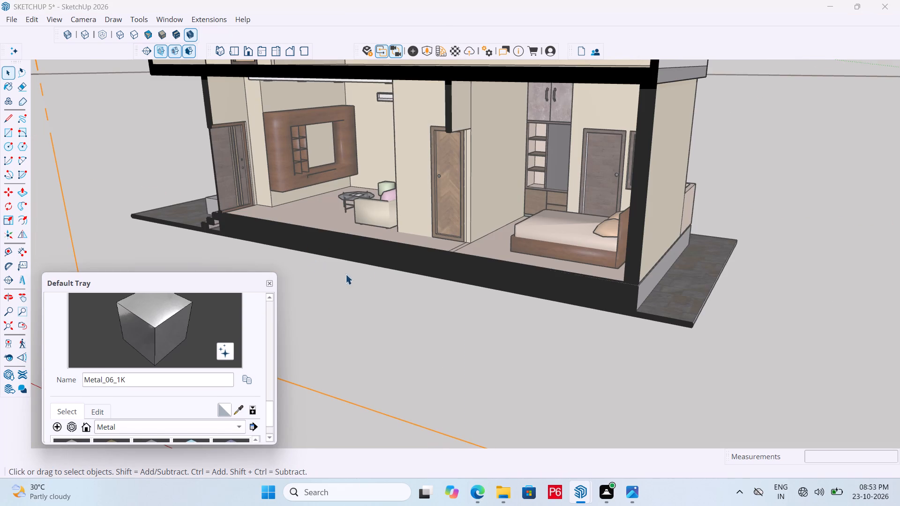
Save the model with the finished herringbone door knob.
scroll(437, 180, down, 1)
middle_drag(440, 180, 514, 165)
key(ctrl+s)
key(ctrl+s)
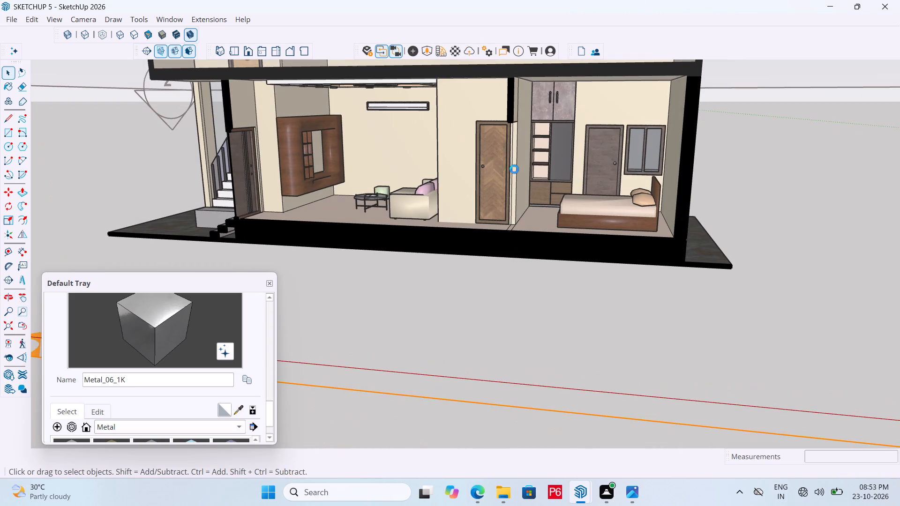
key(ctrl+s)
key(ctrl+s)
Move the bed about 8 inches across the bedroom floor toward the wall behind its headboard.
middle_drag(498, 172, 396, 188)
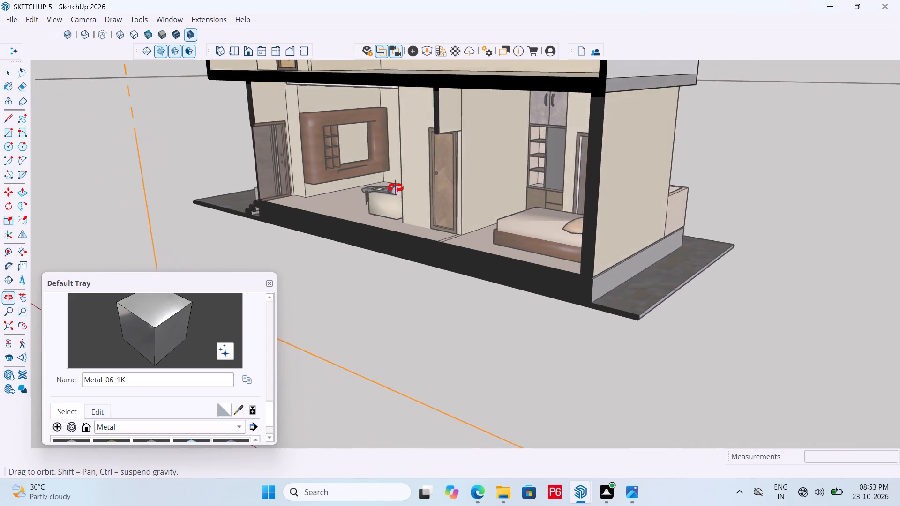
middle_drag(396, 188, 552, 199)
scroll(710, 205, up, 5)
middle_drag(699, 209, 654, 211)
scroll(654, 211, up, 1)
key(space)
scroll(600, 256, up, 4)
click(639, 253)
middle_drag(639, 248, 621, 244)
scroll(639, 248, up, 1)
key(m)
click(622, 279)
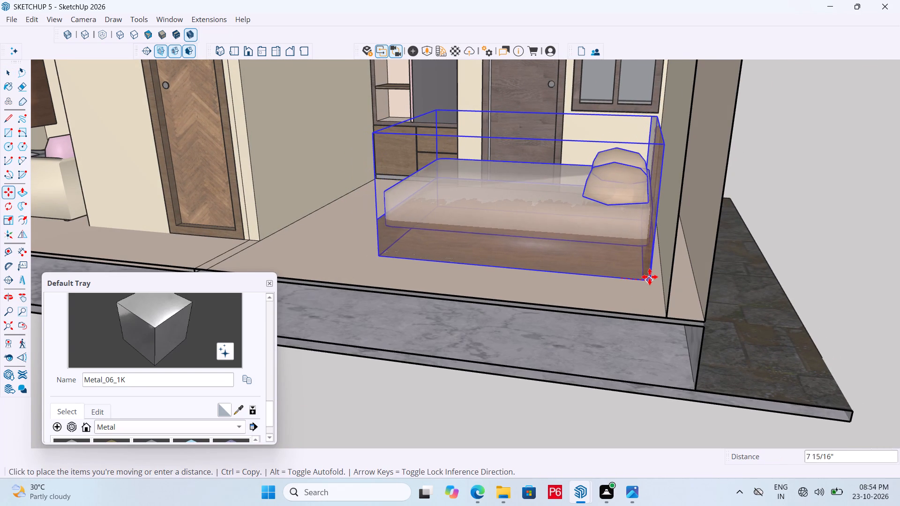
click(650, 283)
Save the model with the repositioned bed and clear the bed selection.
middle_drag(623, 241, 593, 223)
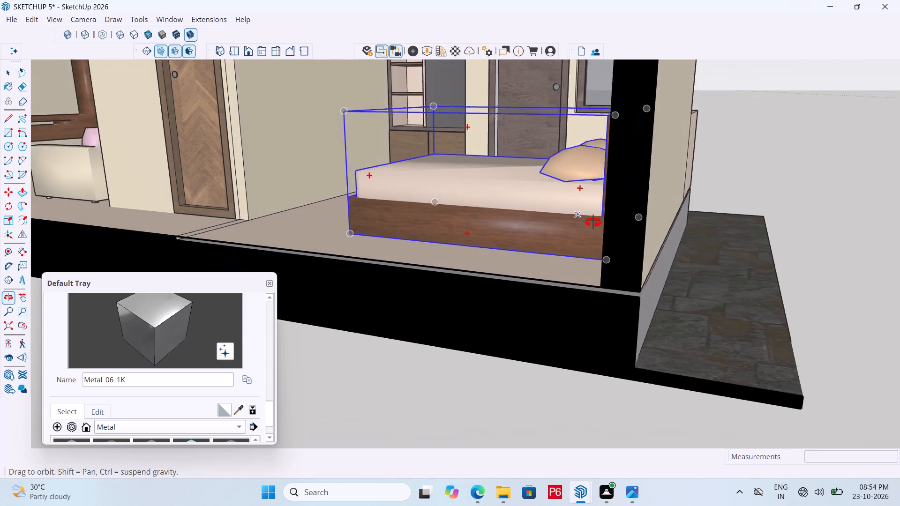
middle_drag(593, 223, 716, 242)
key(ctrl+s)
key(ctrl+s)
key(ctrl+s)
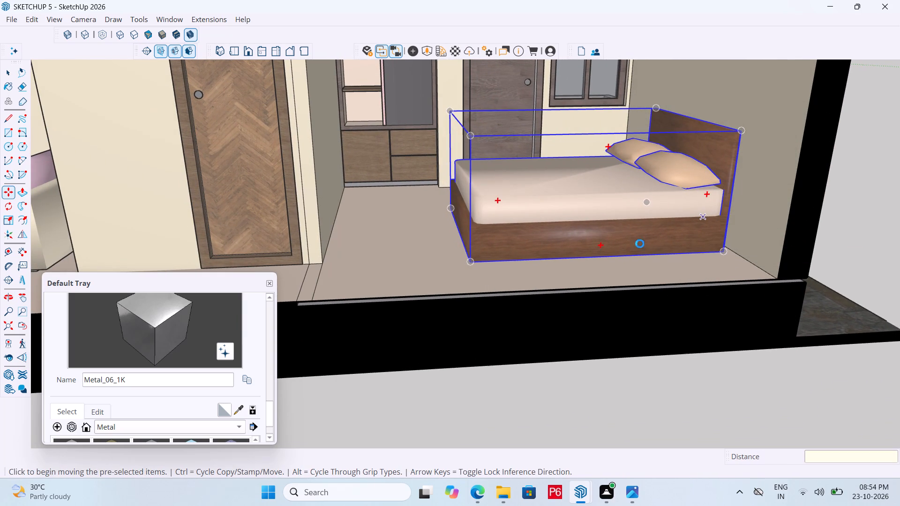
key(ctrl+s)
key(ctrl+s)
key(ctrl+s)
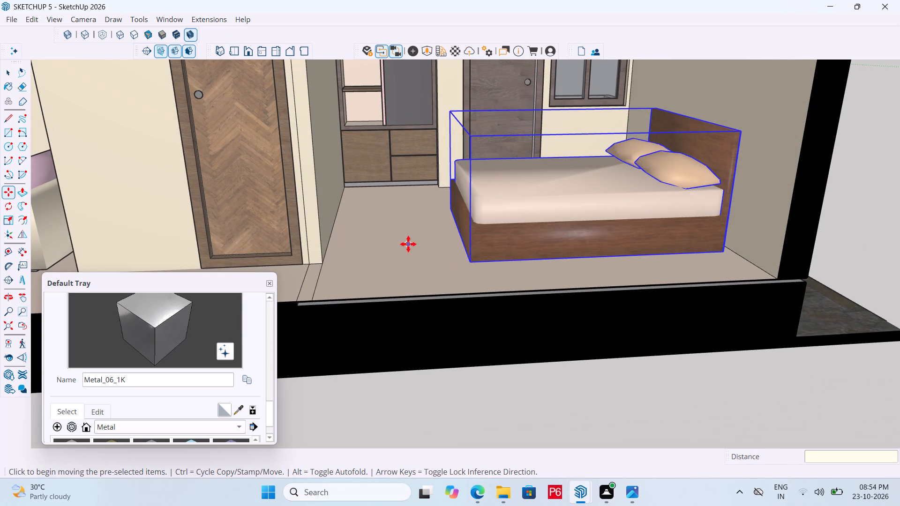
scroll(408, 245, down, 7)
scroll(465, 253, down, 5)
middle_drag(456, 274, 478, 291)
key(space)
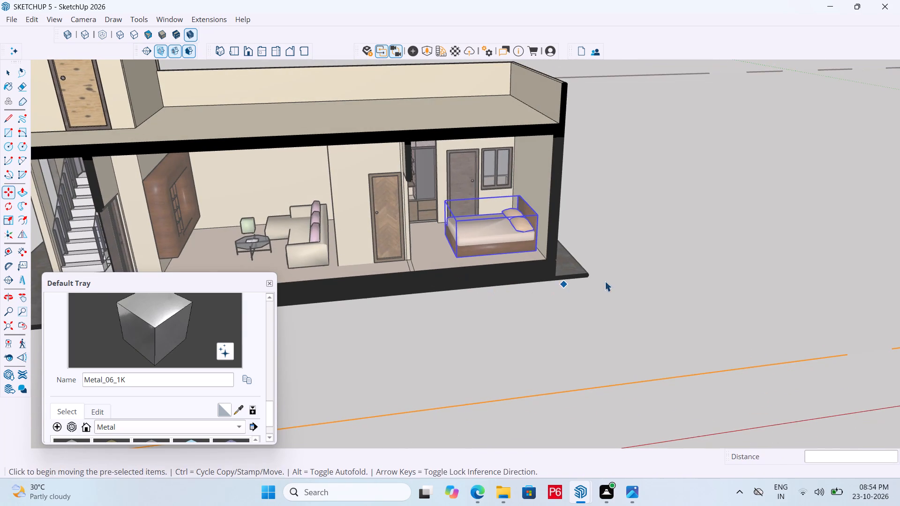
click(654, 270)
Examine the sectioned house from several angles, covering the bedroom, the living room and the overall site.
middle_drag(442, 243, 418, 229)
scroll(427, 242, down, 1)
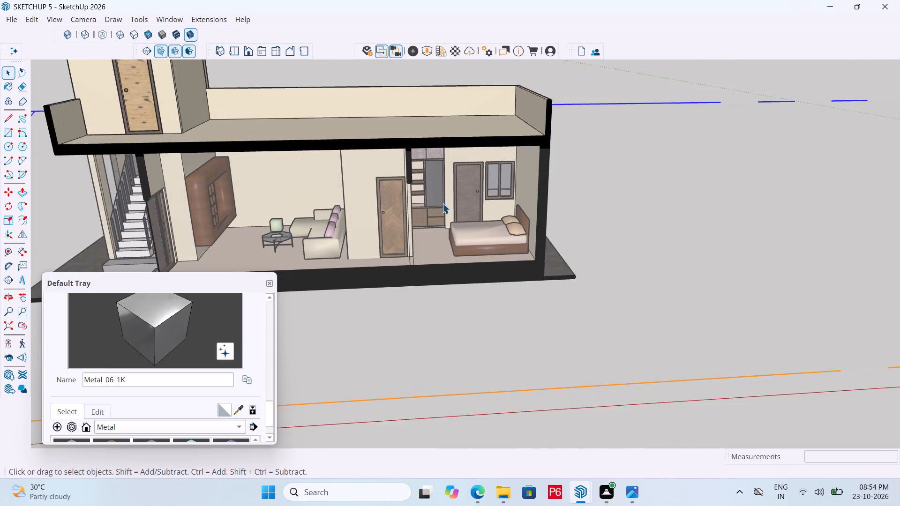
scroll(435, 168, up, 5)
middle_drag(502, 149, 451, 94)
scroll(451, 94, up, 3)
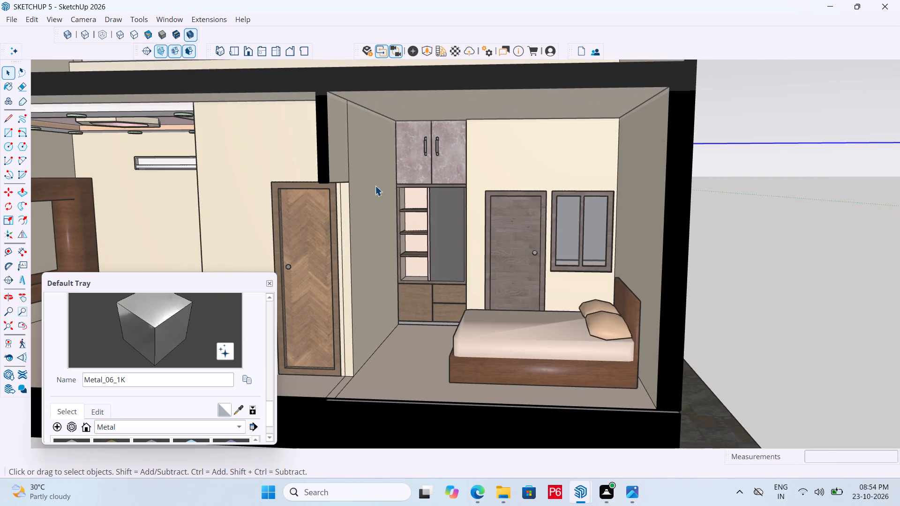
middle_drag(358, 184, 292, 186)
scroll(598, 187, down, 5)
middle_drag(445, 189, 419, 183)
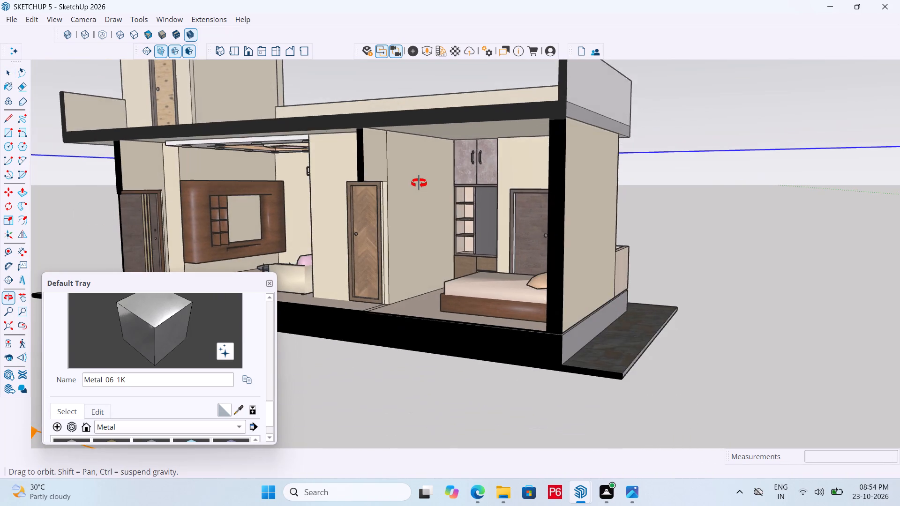
middle_drag(419, 183, 679, 191)
scroll(501, 195, down, 5)
scroll(653, 201, up, 2)
middle_drag(654, 201, 655, 201)
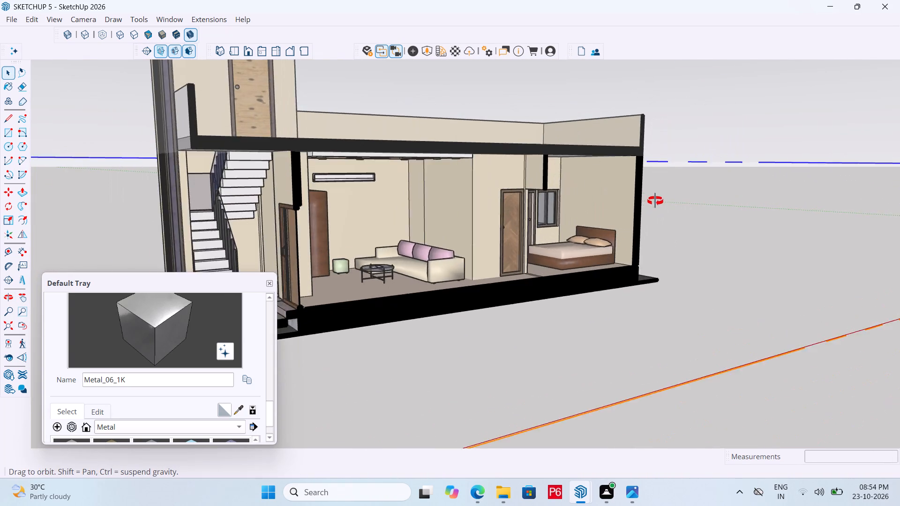
scroll(655, 201, up, 1)
middle_drag(655, 201, 664, 195)
scroll(664, 194, up, 4)
scroll(687, 195, down, 5)
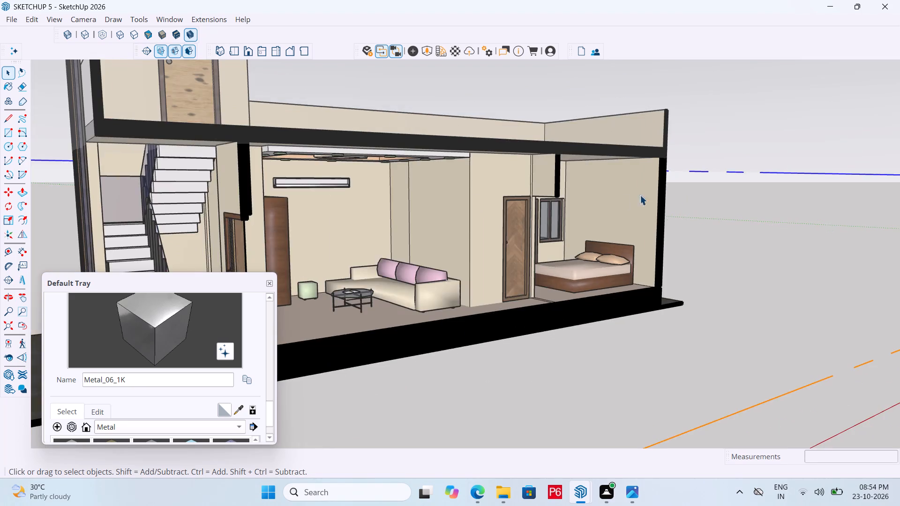
scroll(543, 216, down, 13)
scroll(786, 152, up, 2)
scroll(657, 219, down, 6)
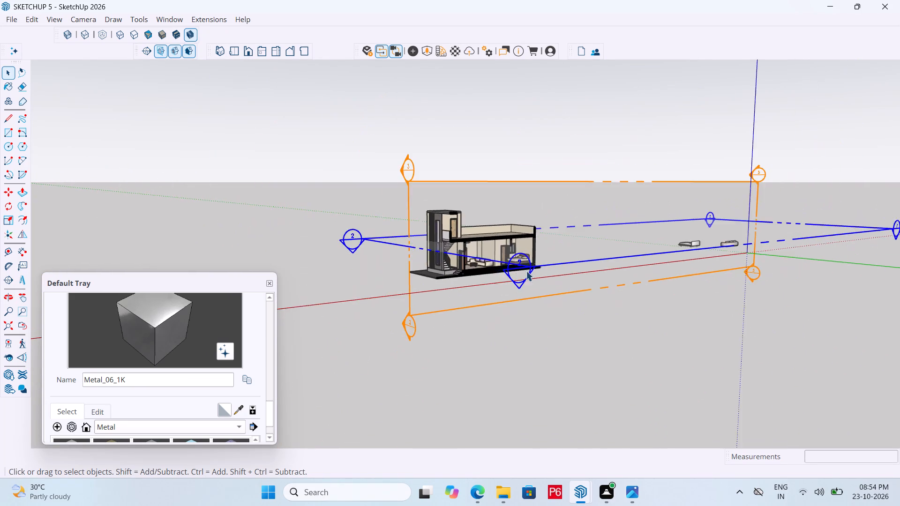
scroll(757, 232, up, 12)
middle_click(630, 245)
middle_drag(701, 262, 682, 118)
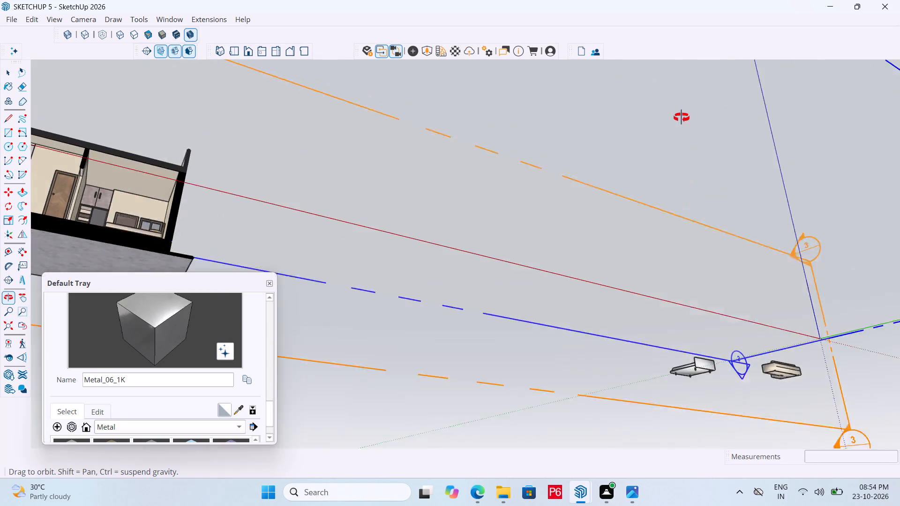
middle_drag(682, 118, 674, 280)
scroll(842, 223, down, 6)
scroll(749, 258, down, 5)
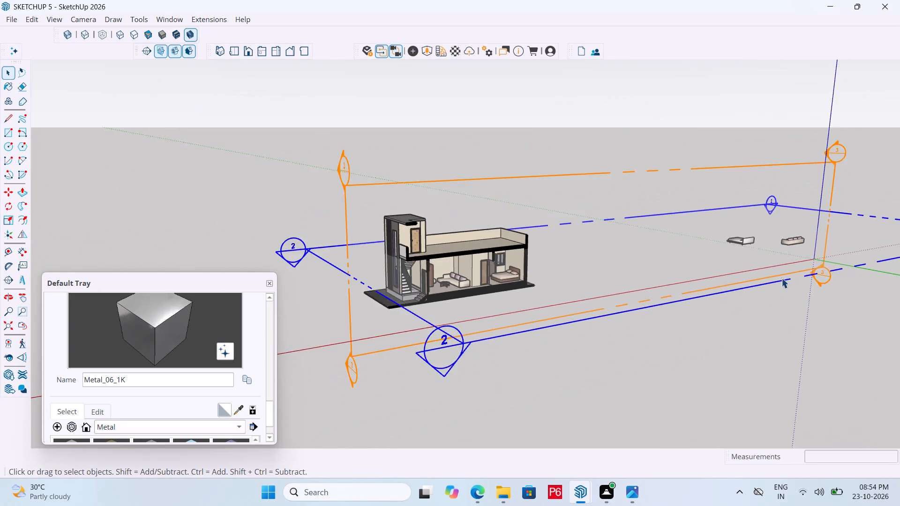
scroll(467, 303, up, 12)
middle_click(543, 235)
middle_drag(500, 256, 345, 261)
scroll(334, 260, up, 6)
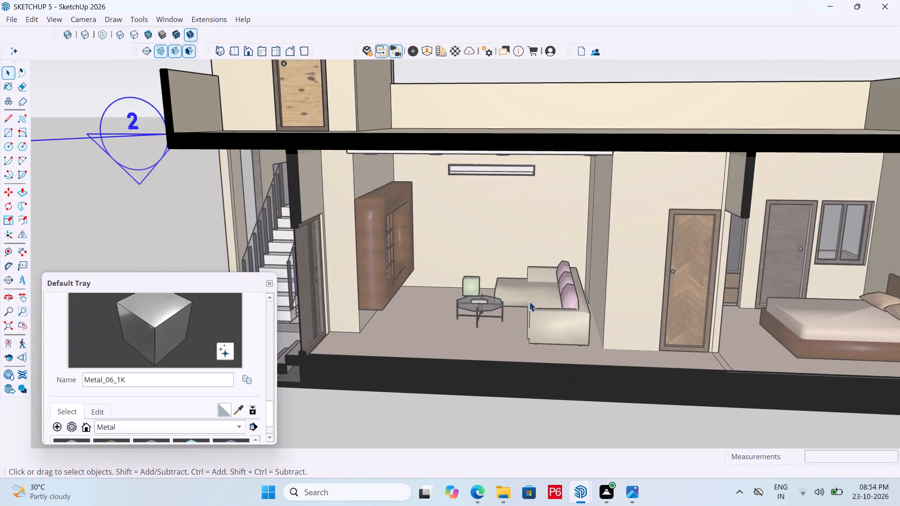
scroll(529, 301, up, 2)
middle_drag(529, 301, 433, 281)
Save the model again from the living room view.
key(ctrl+s)
key(ctrl+s)
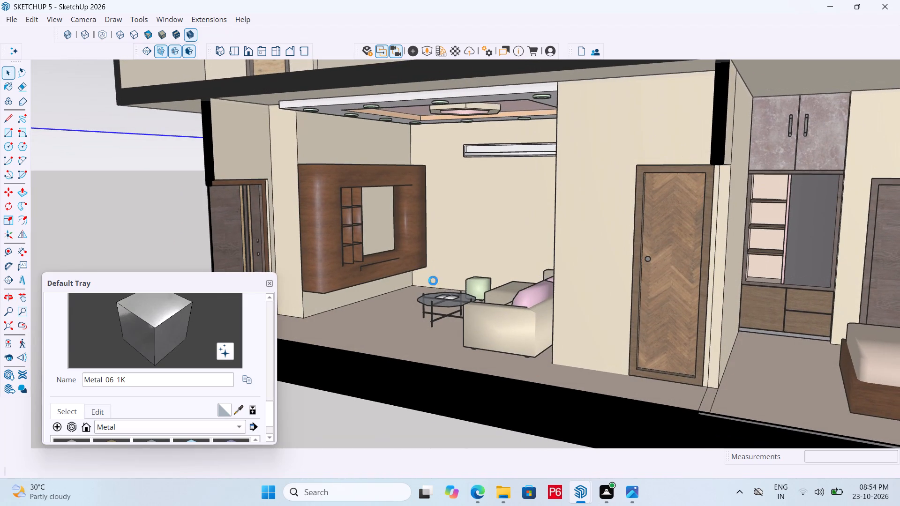
key(ctrl+s)
key(ctrl+s)
key(ctrl+s)
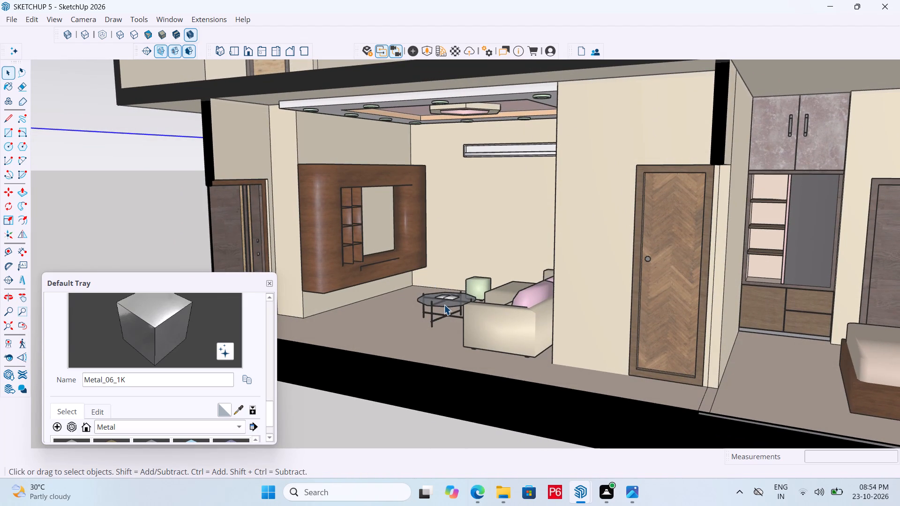
Open the living room's false ceiling group and select the outer border face around the recessed panel.
scroll(444, 302, up, 4)
scroll(453, 372, down, 4)
middle_drag(449, 313, 438, 238)
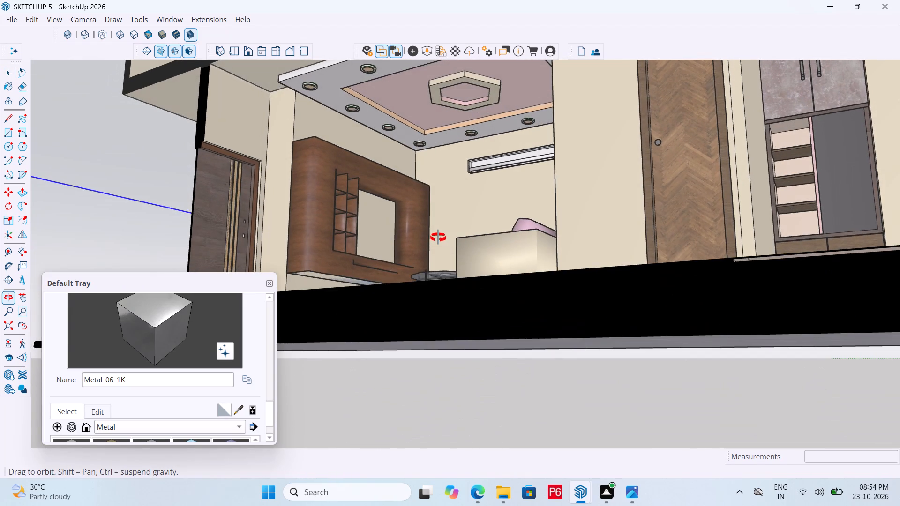
middle_drag(438, 238, 431, 282)
scroll(436, 342, down, 5)
middle_drag(430, 164, 435, 121)
scroll(435, 121, up, 5)
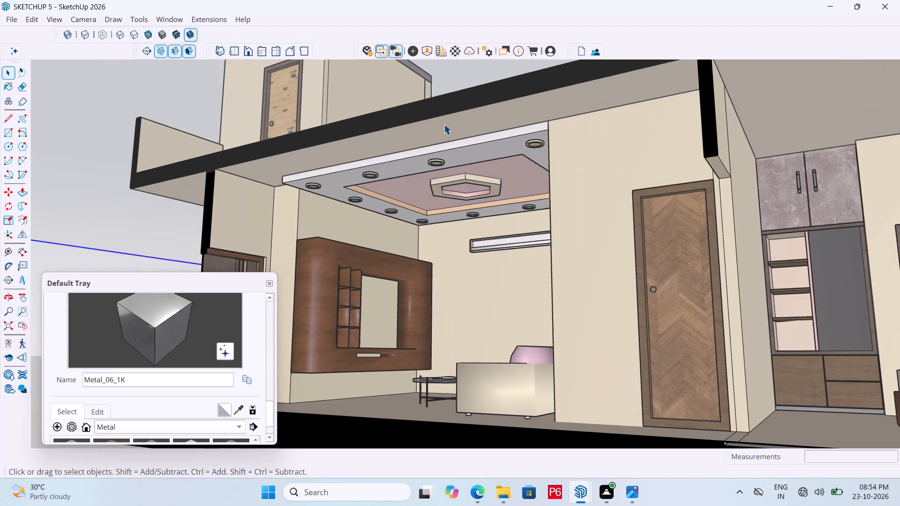
scroll(464, 142, up, 5)
middle_drag(475, 162, 480, 128)
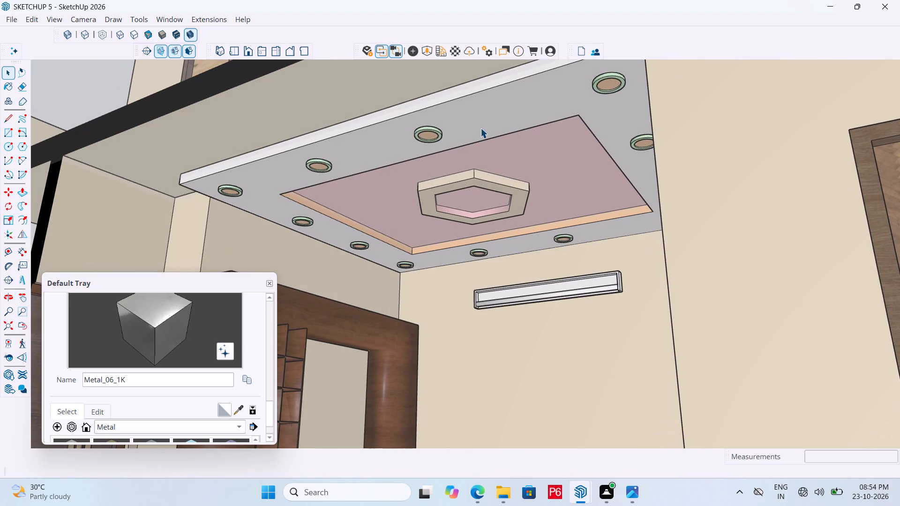
click(490, 116)
click(487, 104)
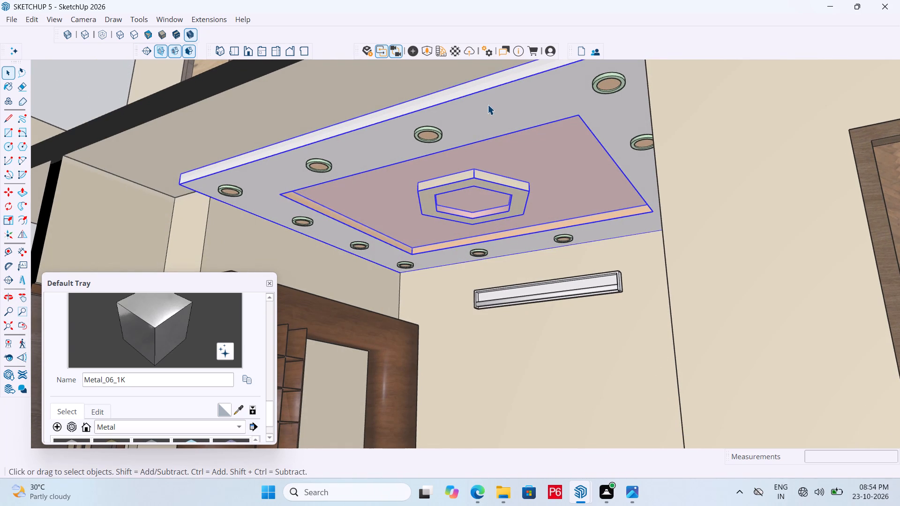
double_click(487, 104)
click(471, 106)
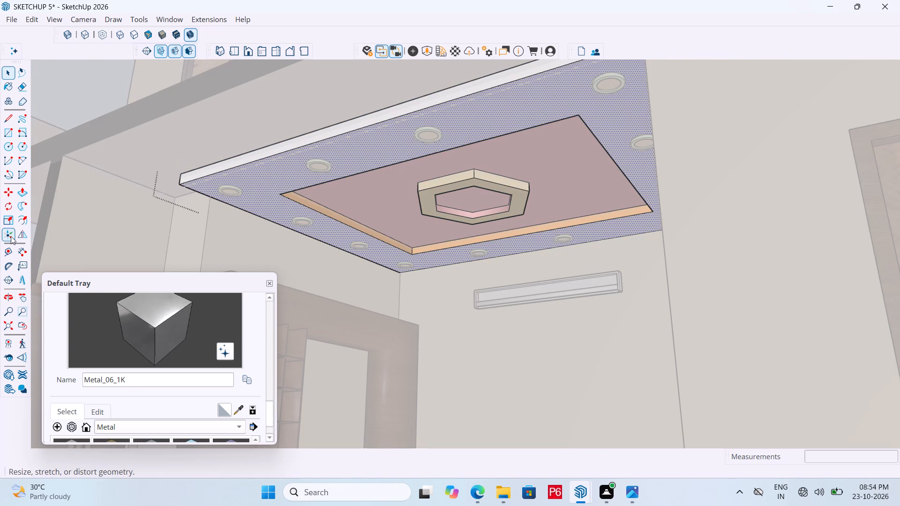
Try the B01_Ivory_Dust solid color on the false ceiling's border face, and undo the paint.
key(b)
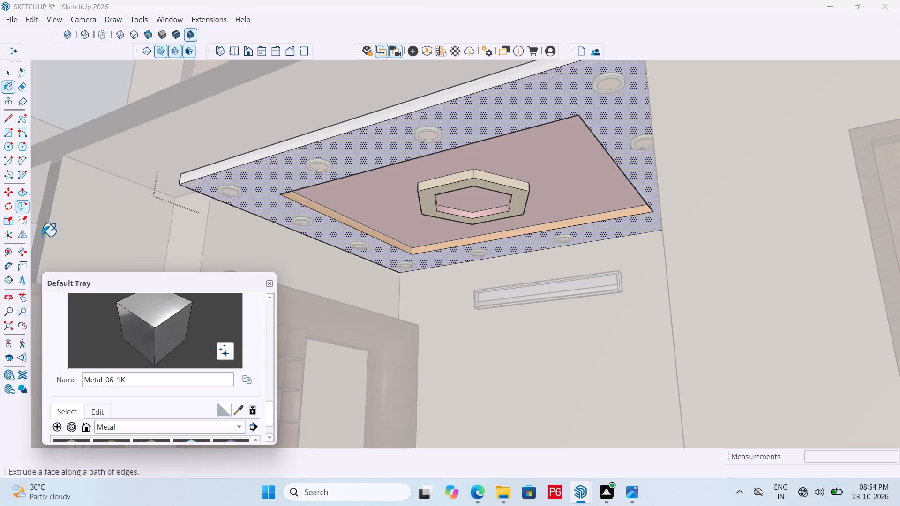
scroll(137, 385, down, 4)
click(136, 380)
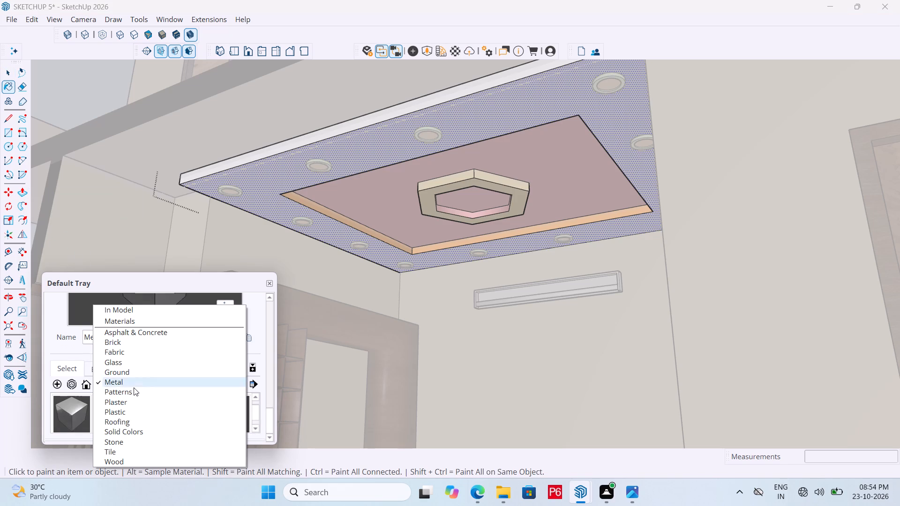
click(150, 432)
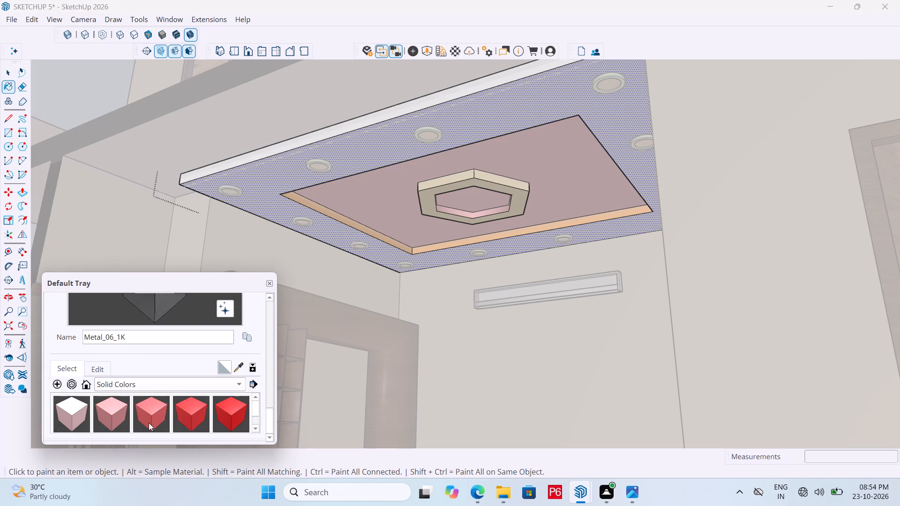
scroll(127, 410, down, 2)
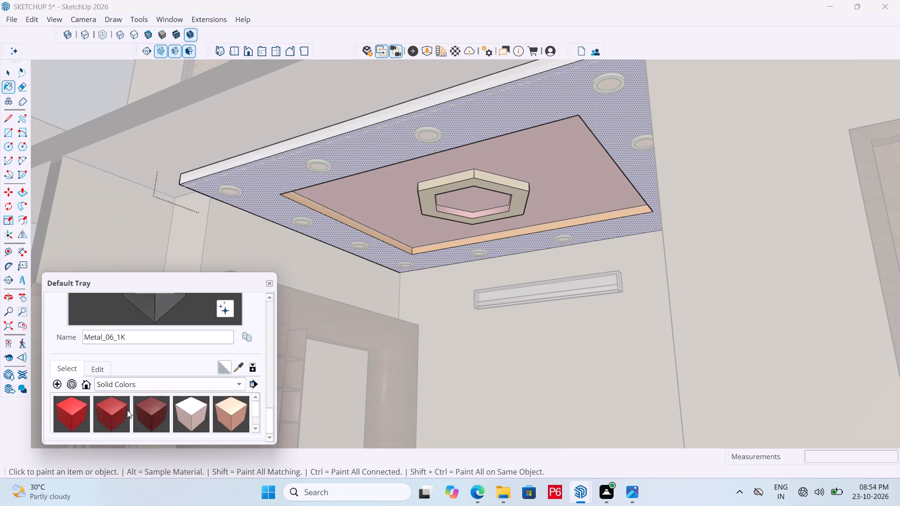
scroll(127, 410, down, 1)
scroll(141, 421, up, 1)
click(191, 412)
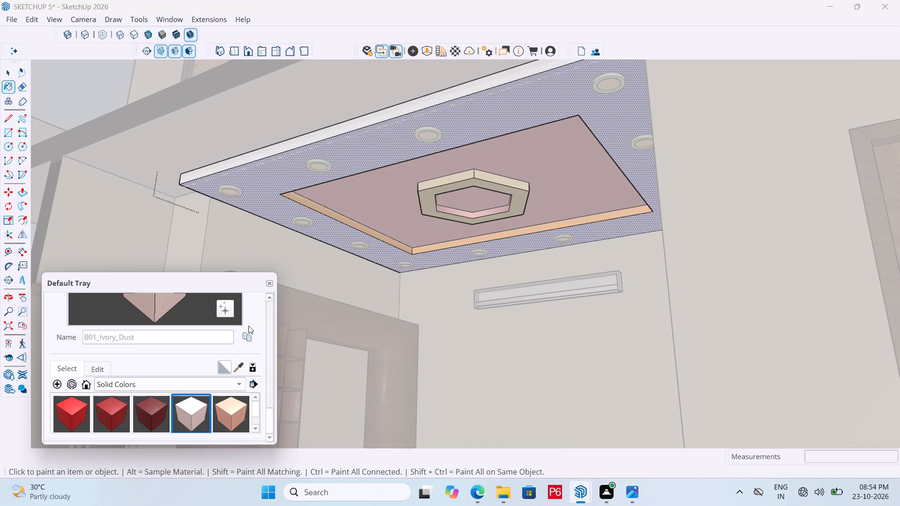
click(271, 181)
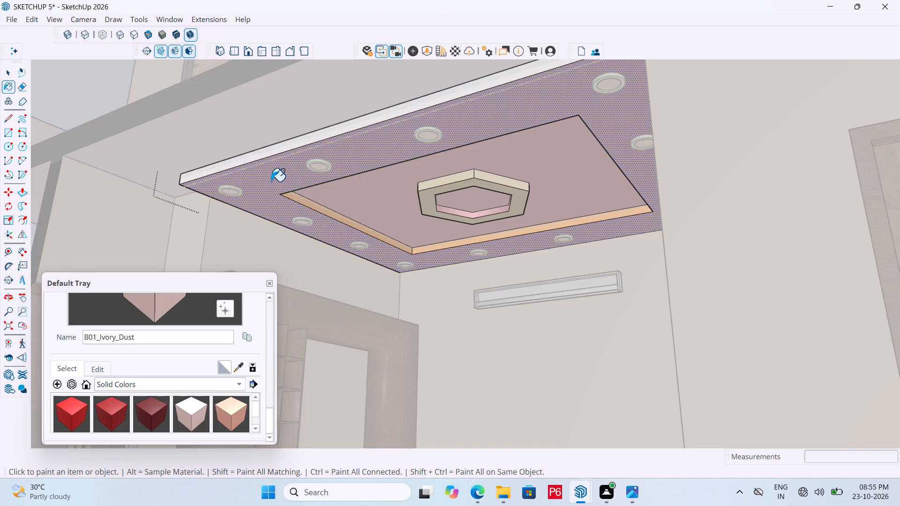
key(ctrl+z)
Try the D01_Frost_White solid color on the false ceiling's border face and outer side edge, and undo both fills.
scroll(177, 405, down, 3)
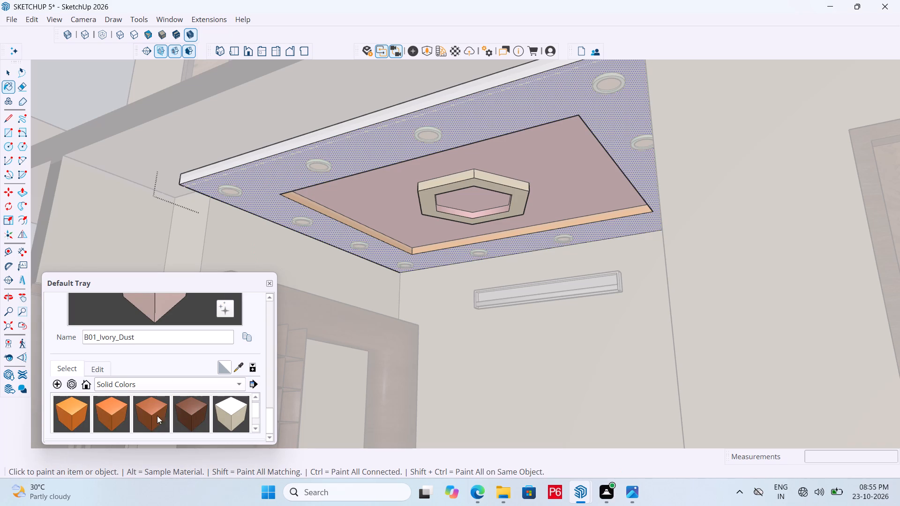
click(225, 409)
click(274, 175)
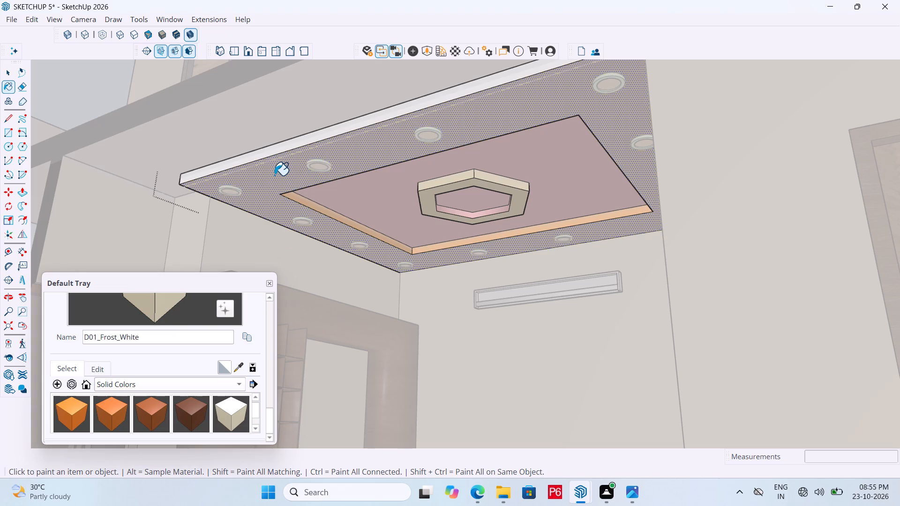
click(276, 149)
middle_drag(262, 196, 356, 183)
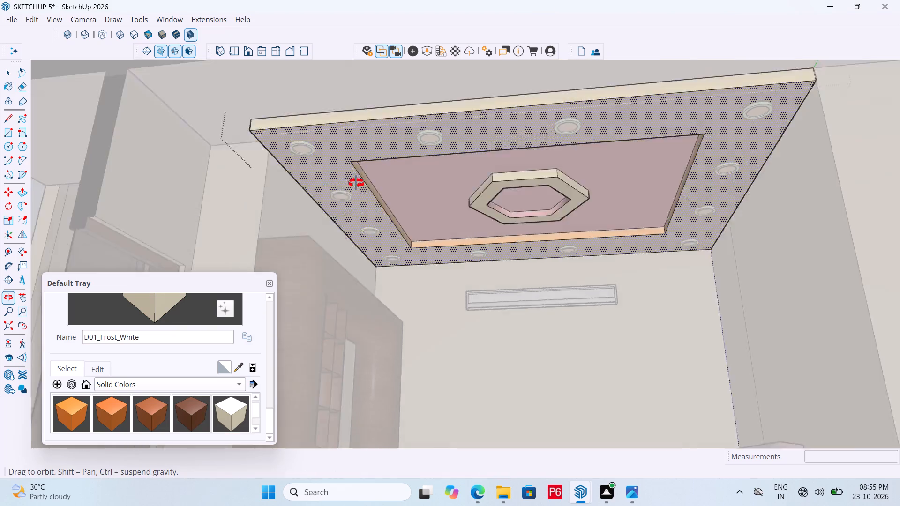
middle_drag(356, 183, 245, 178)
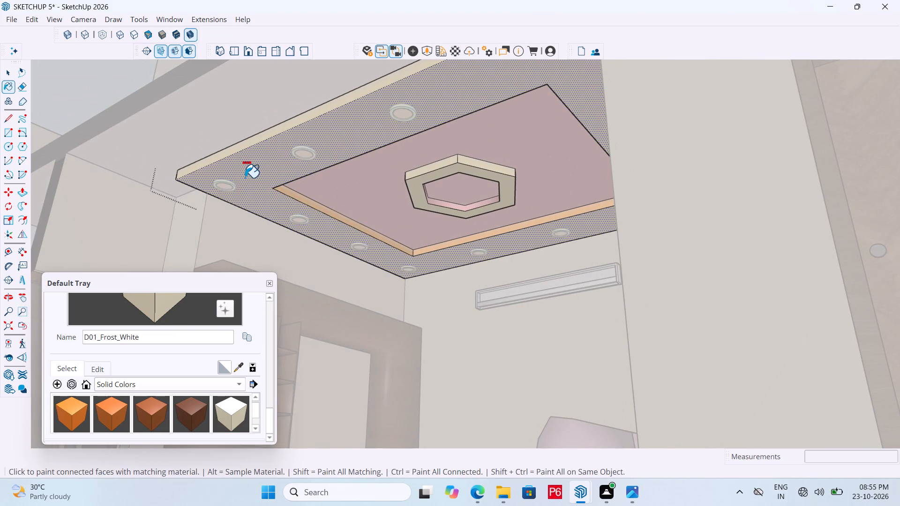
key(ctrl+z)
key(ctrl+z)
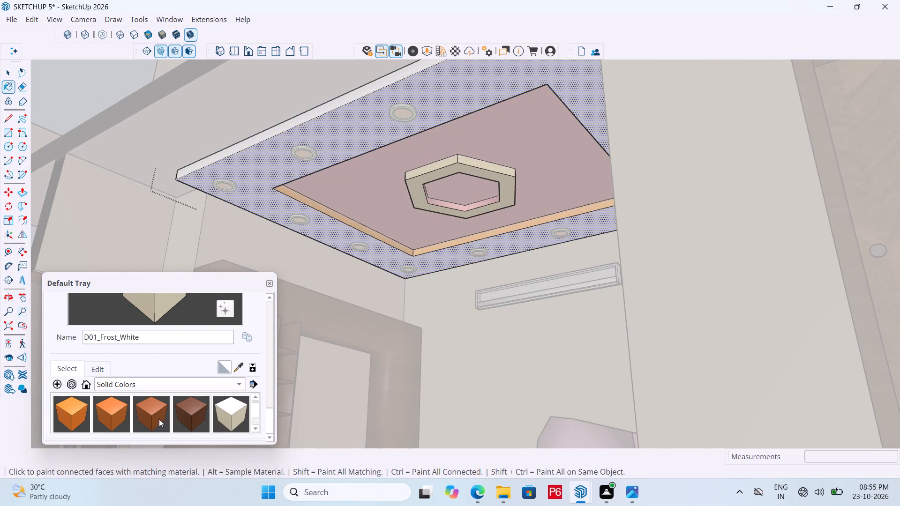
Paint the false ceiling's border face and its outer side edges with the E01_Mint_Frost solid color.
scroll(173, 415, down, 2)
click(150, 413)
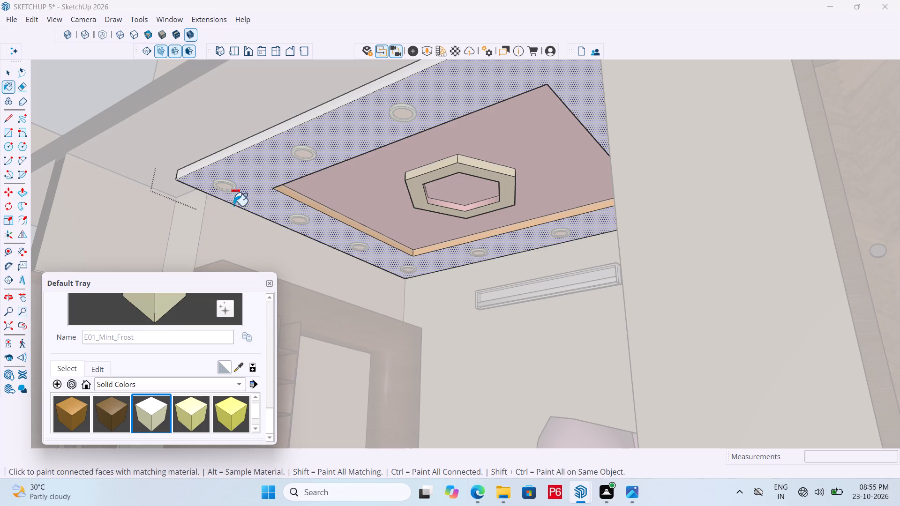
click(255, 175)
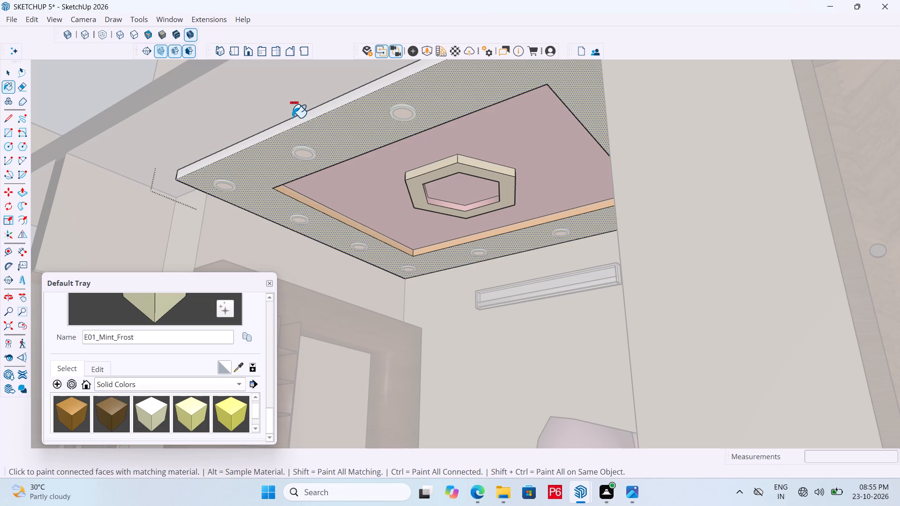
click(292, 118)
middle_drag(266, 160, 480, 164)
scroll(417, 134, up, 2)
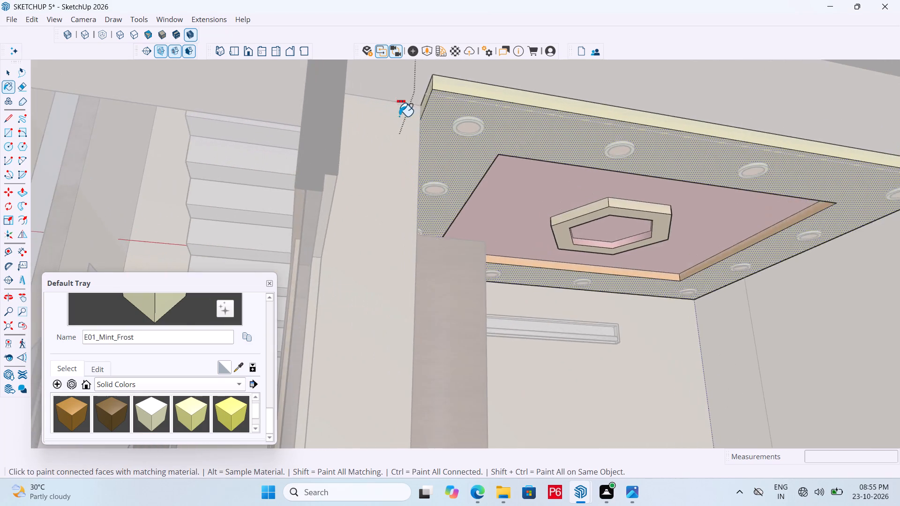
scroll(410, 101, up, 5)
click(438, 91)
scroll(399, 97, down, 6)
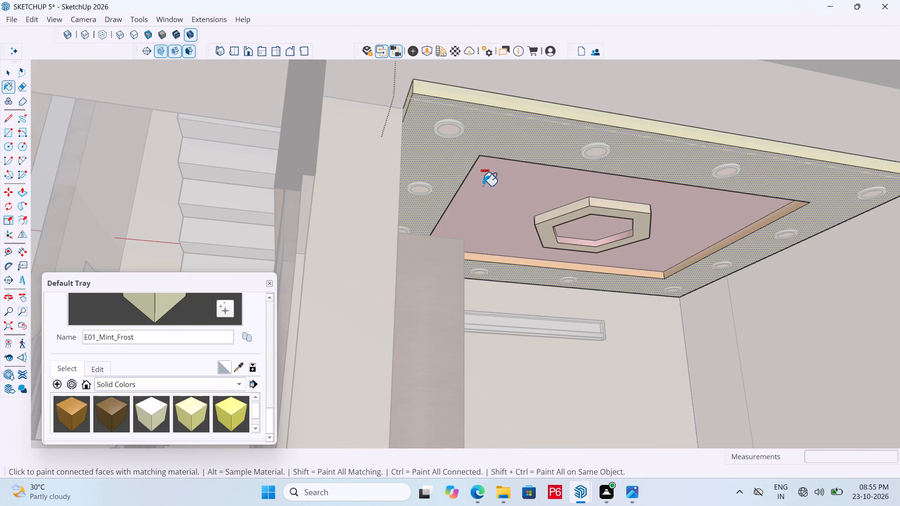
middle_drag(681, 218, 392, 283)
scroll(433, 277, down, 5)
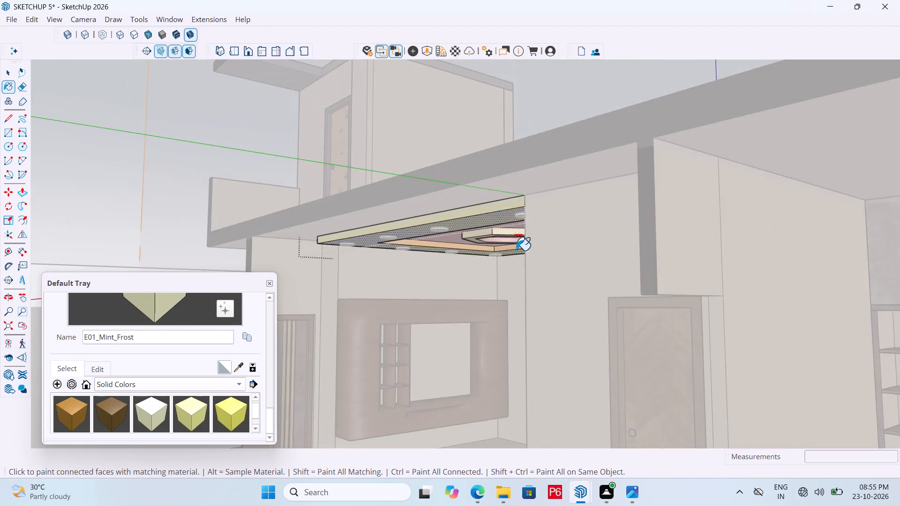
middle_drag(519, 248, 661, 164)
scroll(546, 268, up, 5)
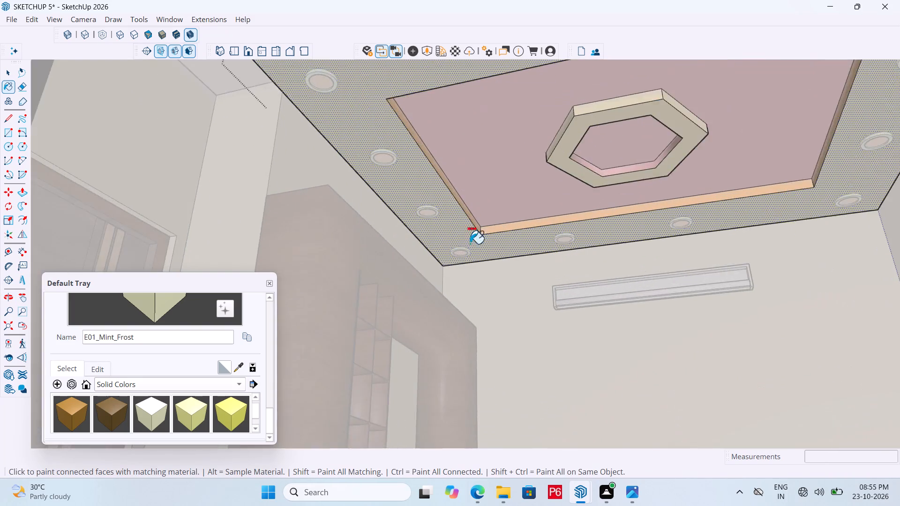
Save the model with the repainted false ceiling, and close the false ceiling group.
scroll(446, 241, down, 6)
key(ctrl+s)
key(ctrl+s)
key(ctrl+s)
key(ctrl+s)
key(ctrl+s)
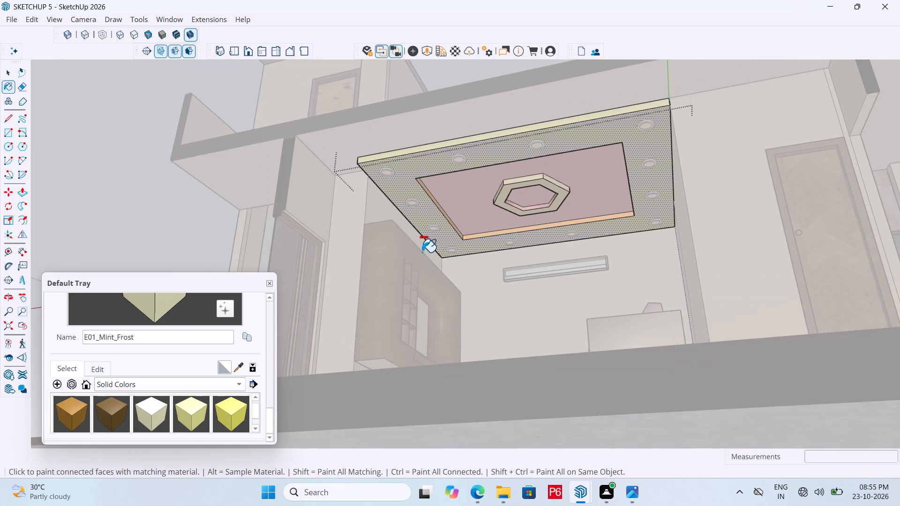
key(ctrl+s)
key(ctrl+s)
key(ctrl+s)
key(ctrl+s)
scroll(386, 257, down, 4)
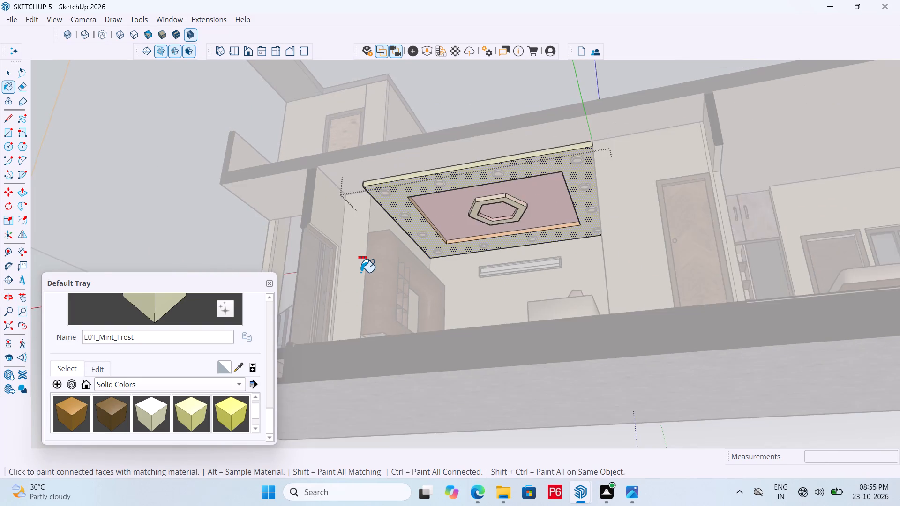
key(space)
click(227, 232)
Examine the living room's repainted false ceiling up close and together with the rest of the sectioned interior.
middle_drag(397, 207, 486, 206)
scroll(666, 195, up, 6)
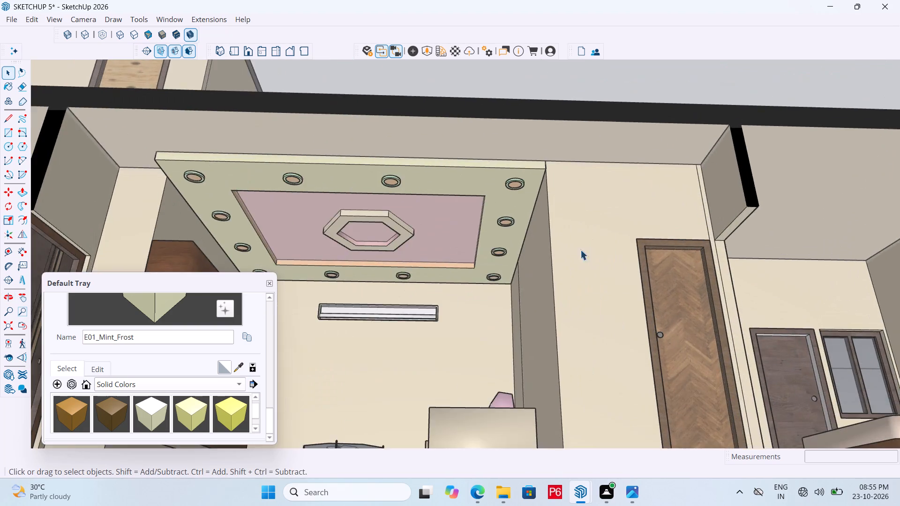
middle_drag(498, 249, 436, 196)
scroll(390, 206, up, 4)
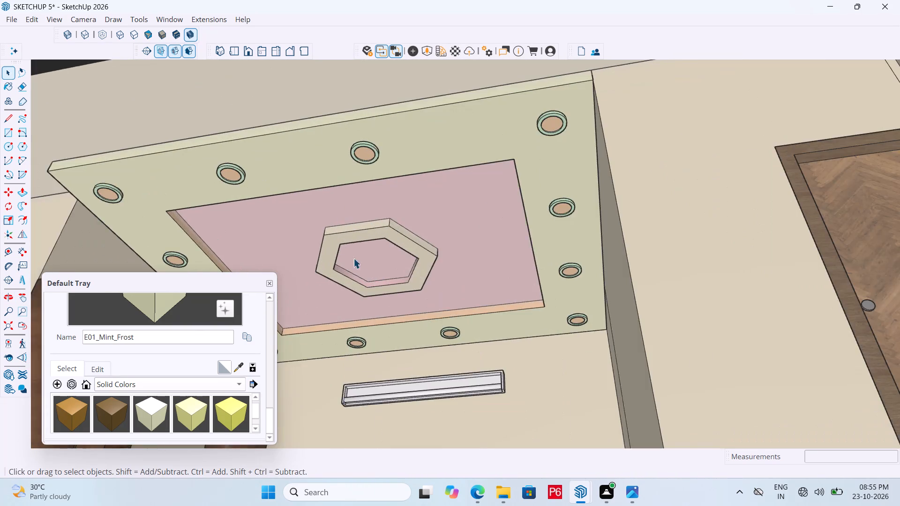
scroll(360, 258, up, 4)
scroll(388, 170, down, 7)
scroll(327, 171, down, 2)
middle_drag(322, 174, 276, 253)
scroll(450, 152, down, 4)
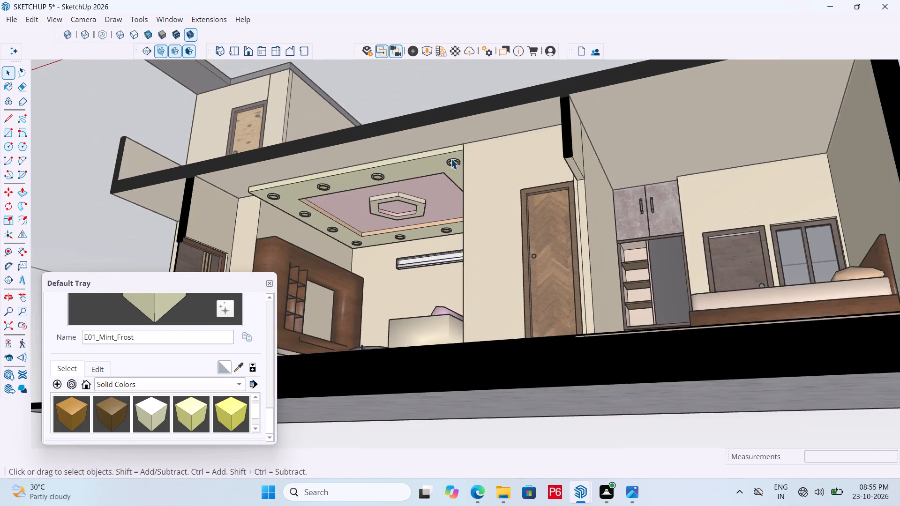
scroll(451, 159, down, 2)
scroll(465, 209, down, 2)
middle_drag(464, 210, 514, 258)
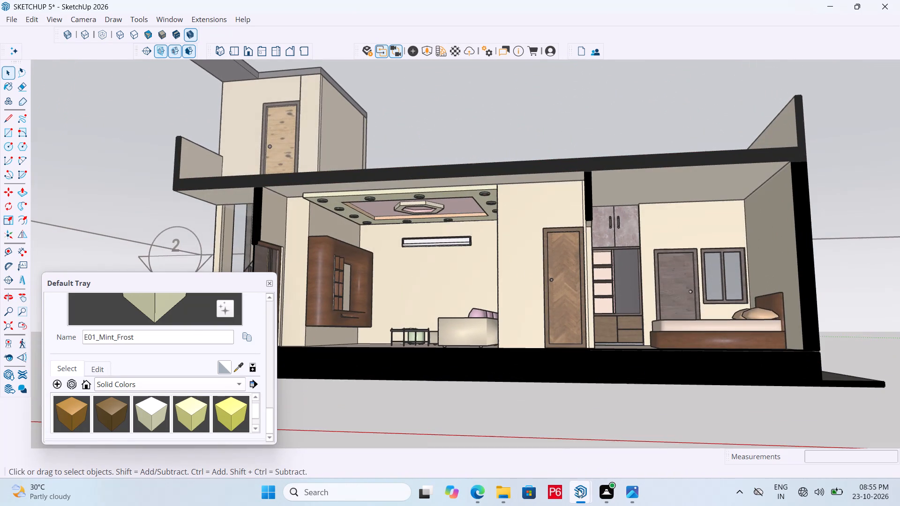
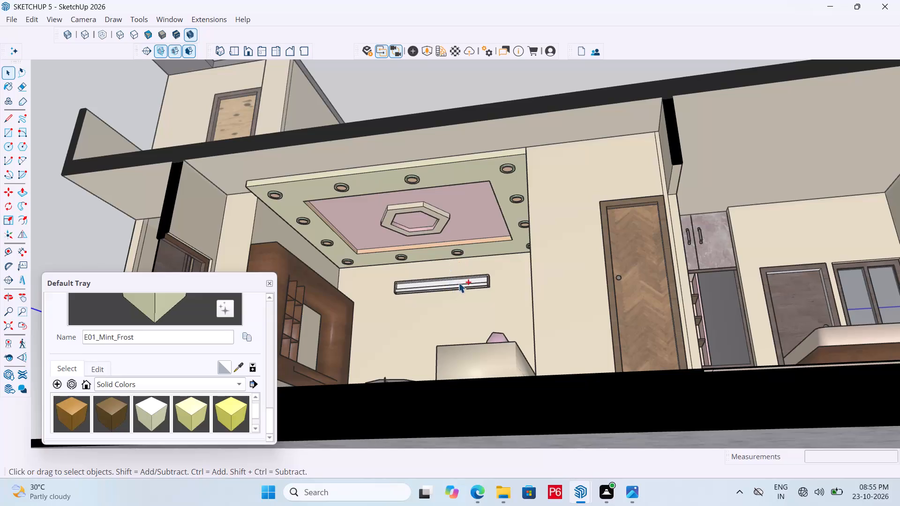
Save the model.
key(ctrl+s)
key(ctrl+s)
key(ctrl+s)
Examine the sectioned house from outside and look closely at the living room's wooden TV wall unit.
scroll(401, 260, down, 6)
middle_drag(353, 246, 472, 303)
scroll(354, 302, down, 1)
middle_drag(354, 304, 348, 420)
scroll(396, 279, down, 2)
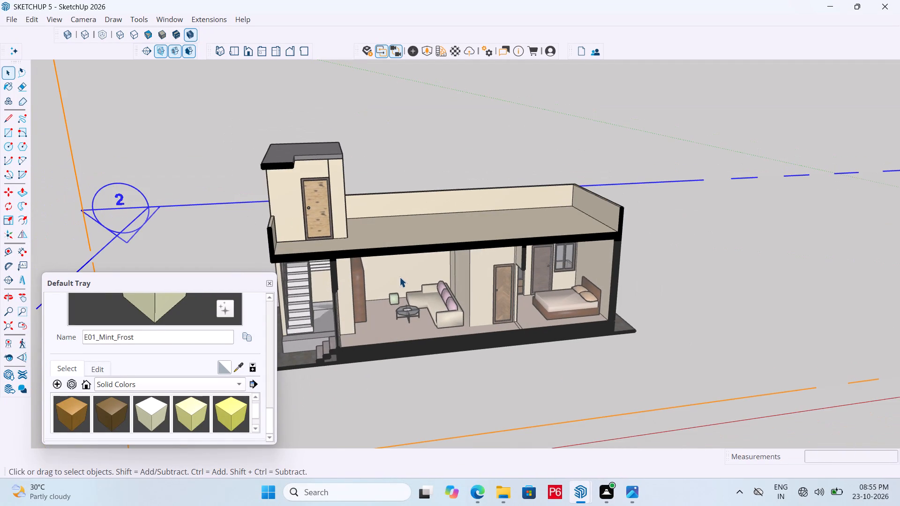
scroll(419, 210, down, 4)
middle_drag(434, 236, 406, 226)
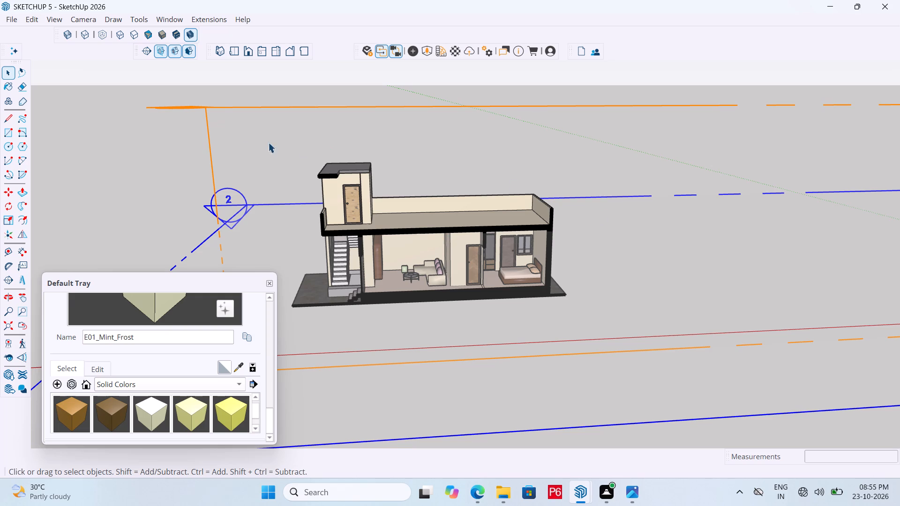
scroll(223, 141, down, 4)
key(space)
click(207, 114)
double_click(207, 114)
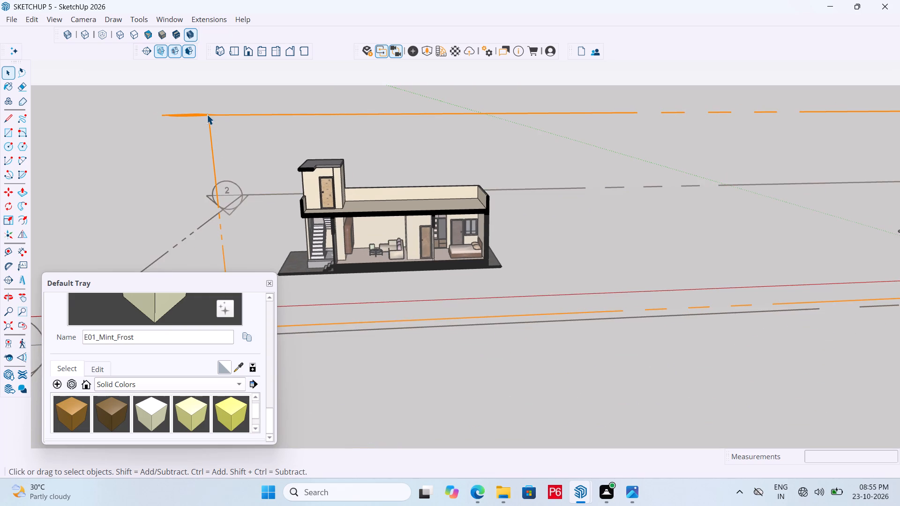
middle_drag(407, 246, 359, 234)
scroll(370, 231, up, 4)
middle_drag(421, 280, 327, 242)
scroll(327, 242, up, 5)
middle_click(327, 242)
middle_drag(428, 235, 297, 243)
scroll(312, 238, up, 10)
middle_drag(385, 236, 427, 244)
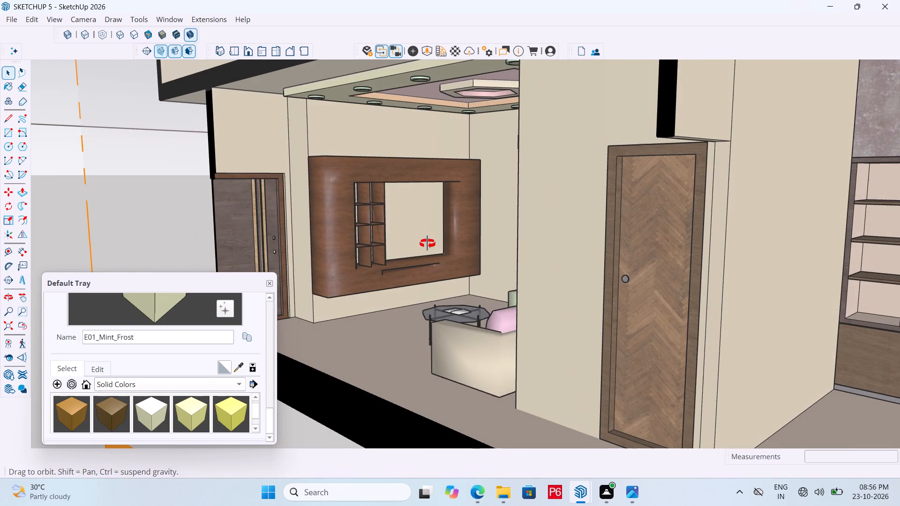
middle_drag(427, 244, 430, 246)
scroll(430, 246, up, 6)
middle_drag(367, 201, 346, 213)
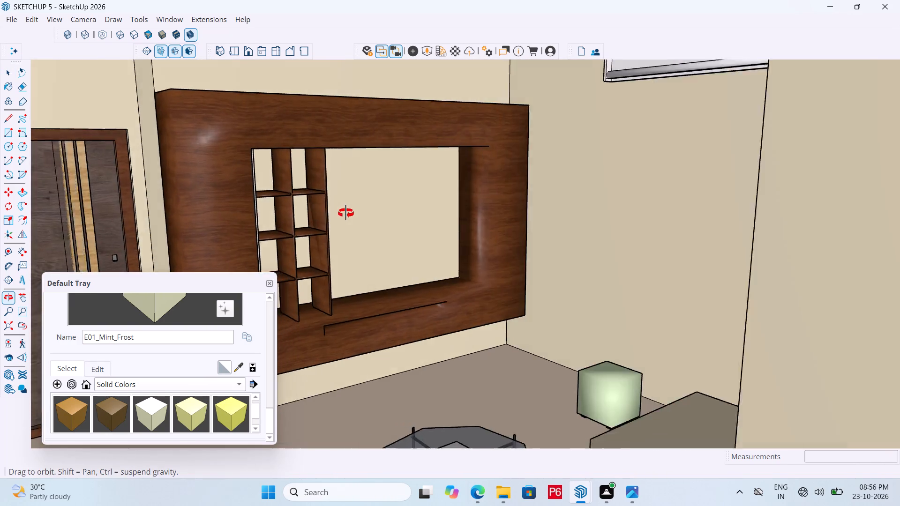
middle_drag(346, 213, 378, 217)
scroll(363, 201, down, 18)
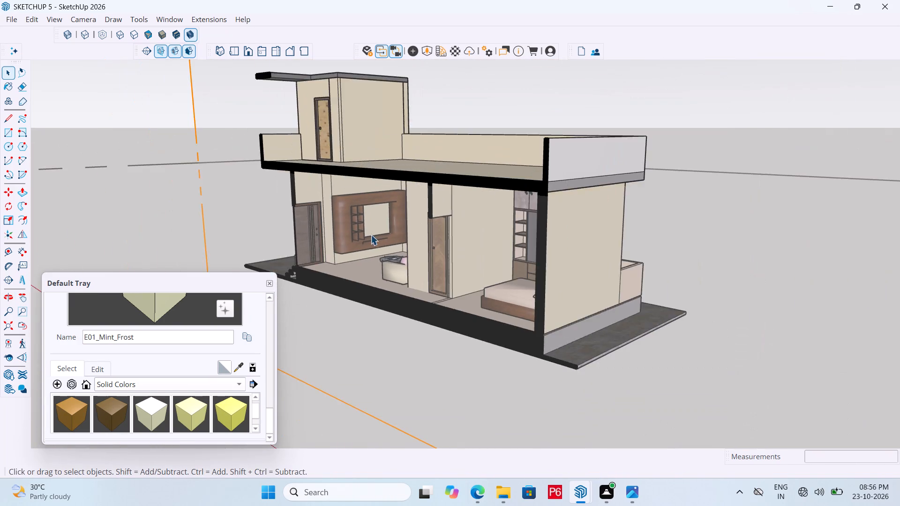
middle_drag(367, 254, 558, 288)
Save the model again.
key(ctrl+s)
key(ctrl+s)
key(ctrl+s)
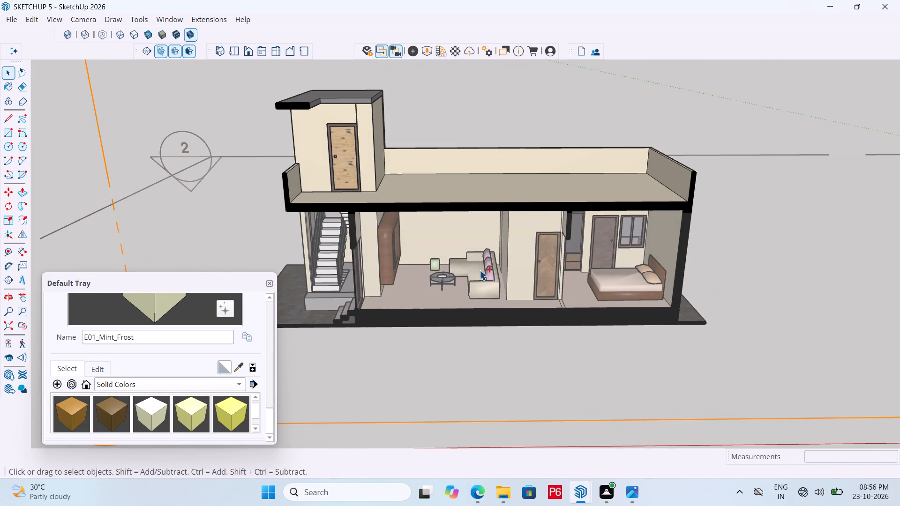
key(ctrl+s)
Open the Enscape Asset Library and bring up the Storage & shelving furniture models.
middle_drag(466, 244, 457, 194)
key(space)
scroll(449, 248, up, 5)
middle_drag(409, 222, 386, 203)
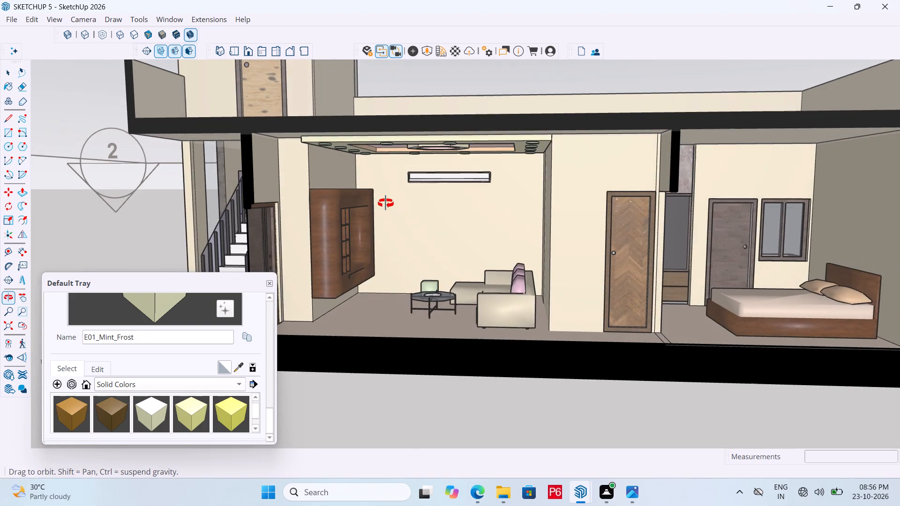
middle_drag(386, 203, 384, 203)
scroll(399, 199, up, 4)
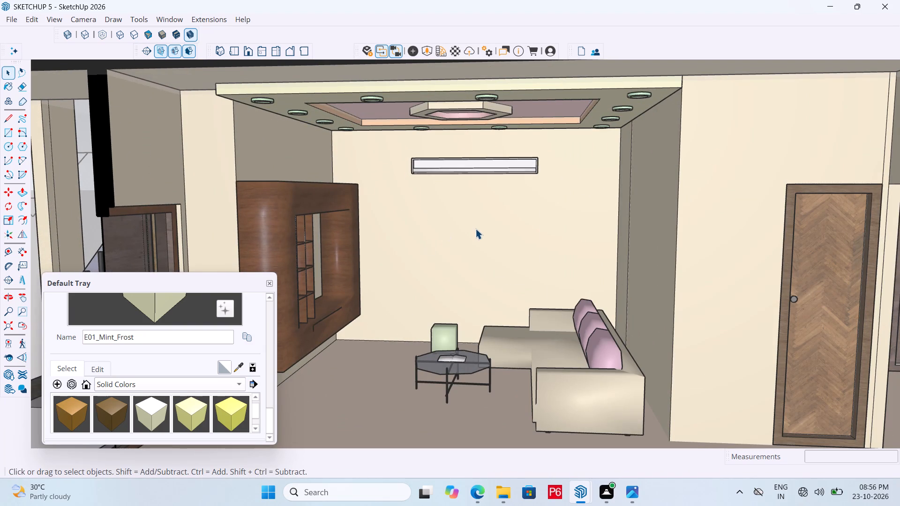
click(428, 52)
click(390, 285)
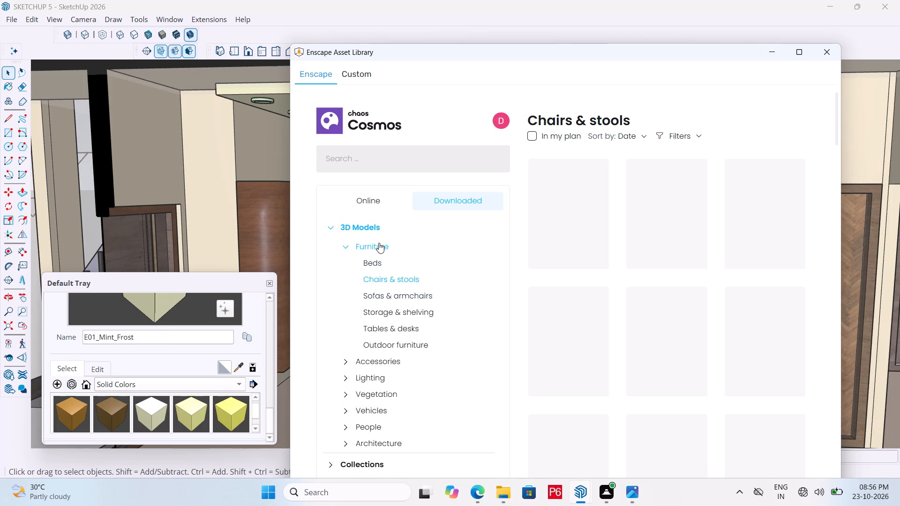
click(379, 243)
click(397, 280)
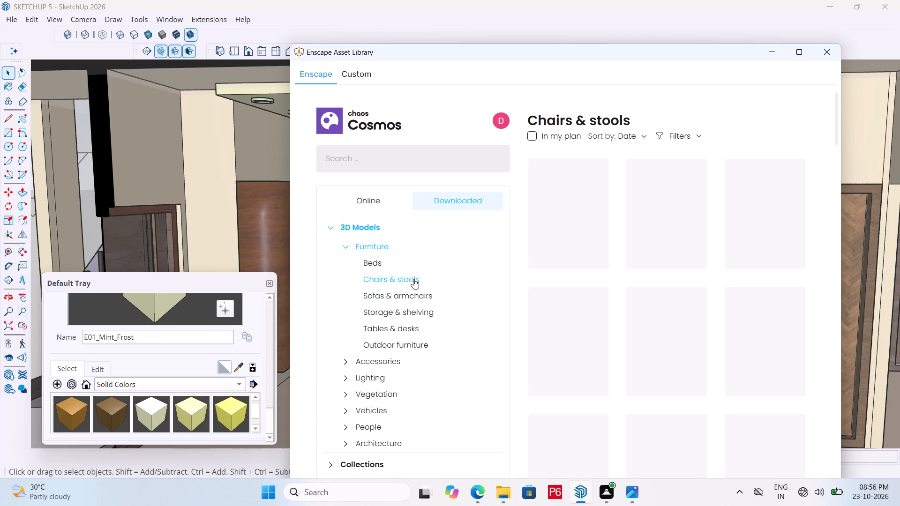
click(404, 280)
click(384, 297)
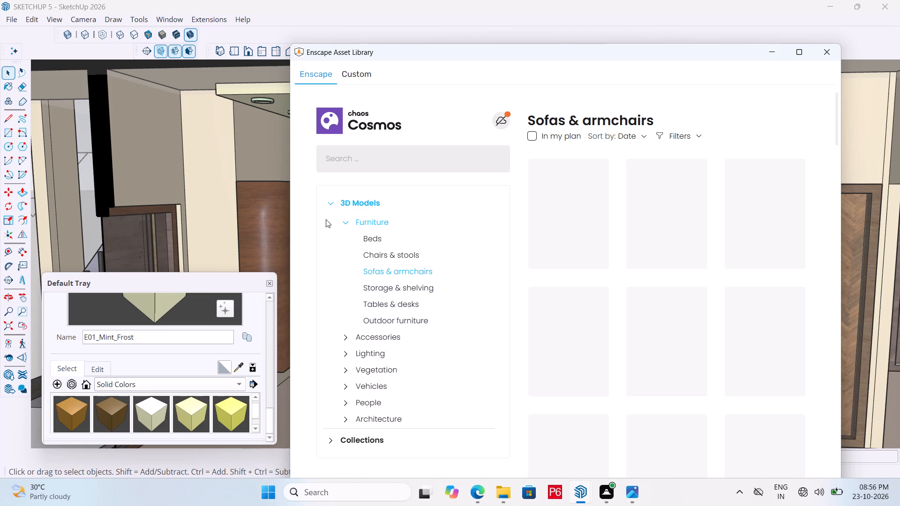
scroll(451, 313, down, 7)
click(417, 272)
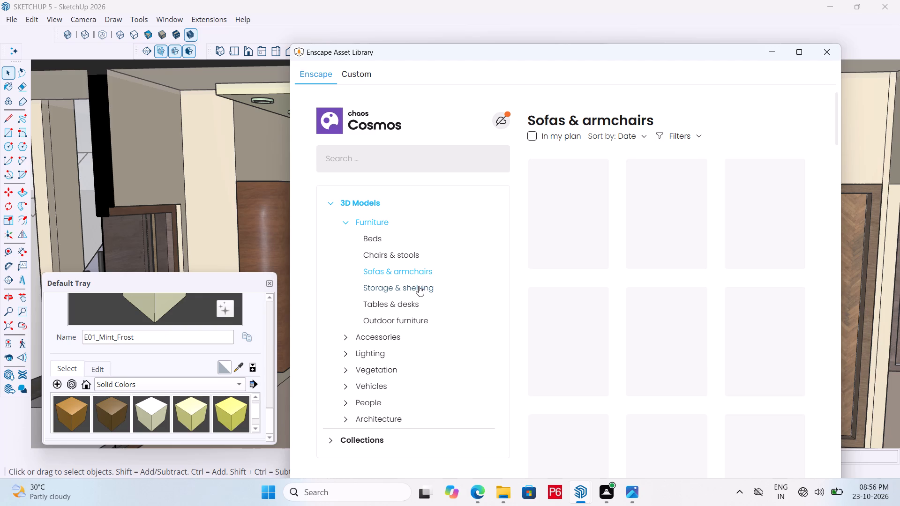
click(419, 286)
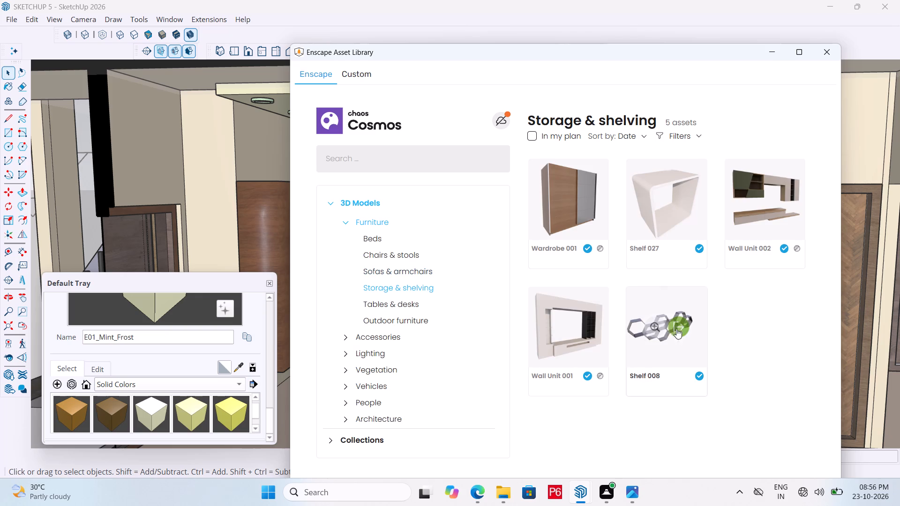
Place the Shelf 008 asset in the living room by the coffee table, and close the asset library.
click(678, 325)
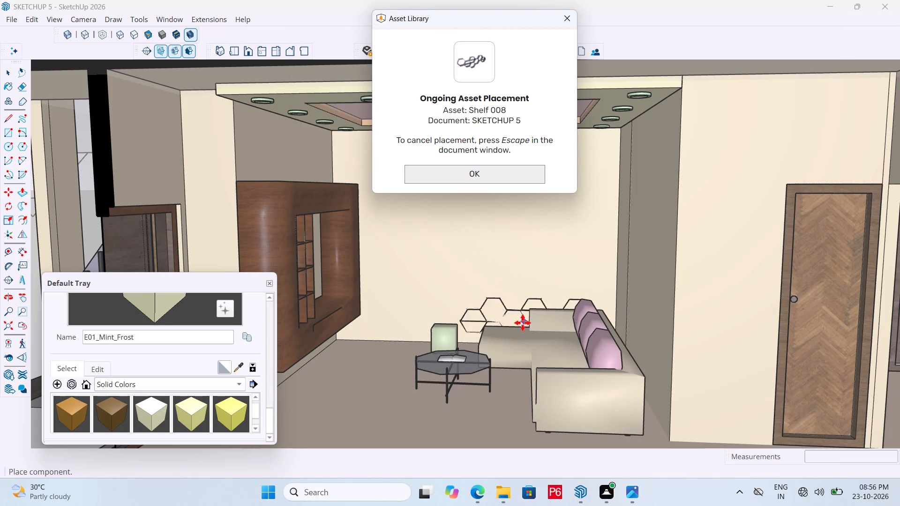
click(457, 370)
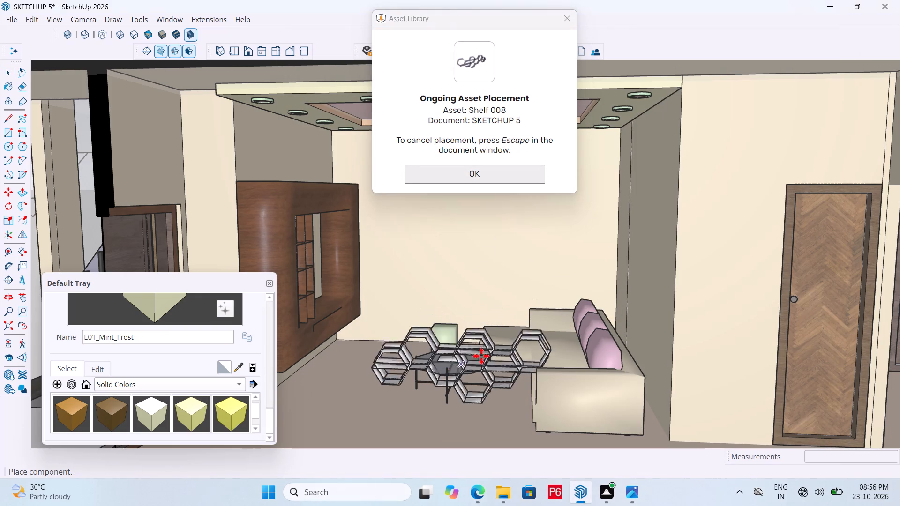
middle_drag(527, 351, 426, 346)
middle_click(426, 346)
click(829, 51)
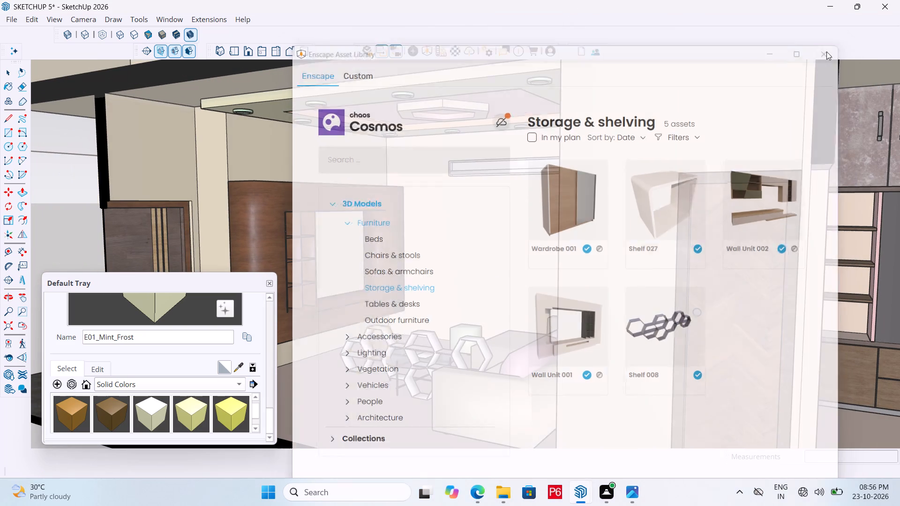
key(Escape)
Move the hexagonal shelf about 8' 11" from the floor area onto the living room's back wall, below the air conditioner.
key(space)
click(483, 351)
scroll(468, 379, up, 3)
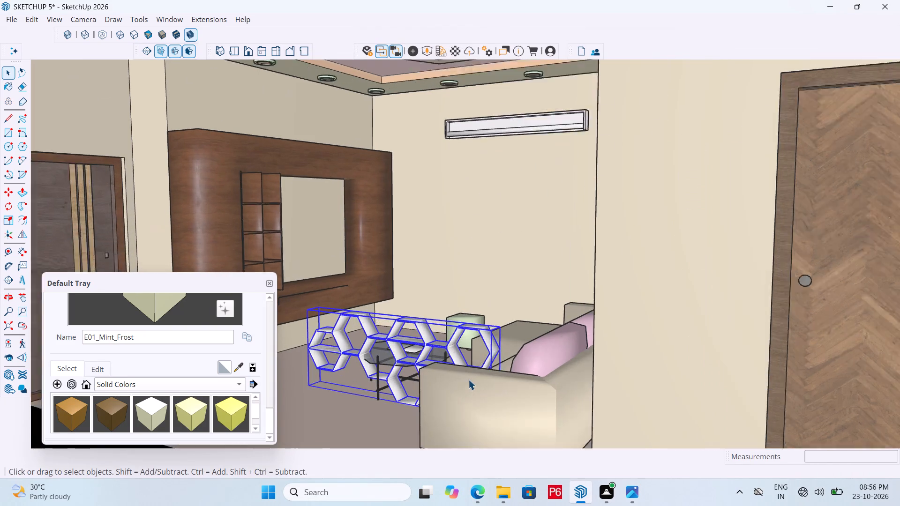
scroll(468, 379, up, 3)
key(m)
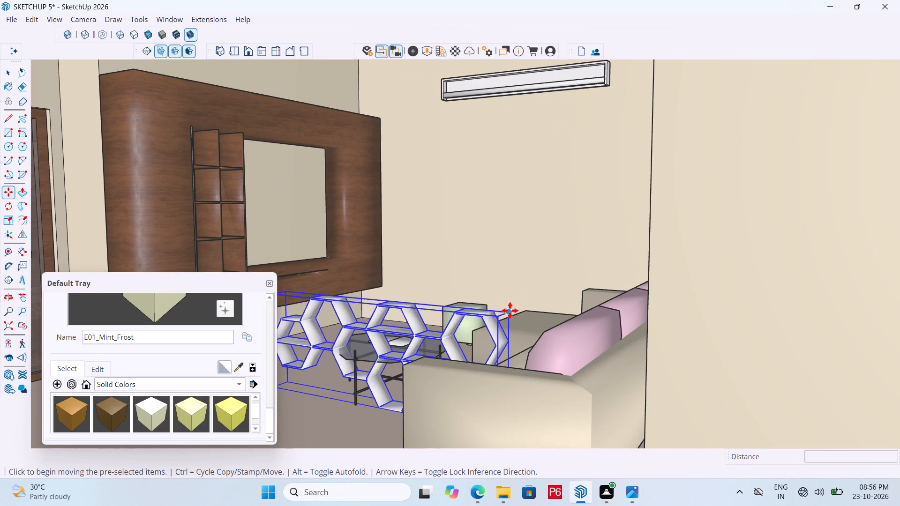
click(510, 311)
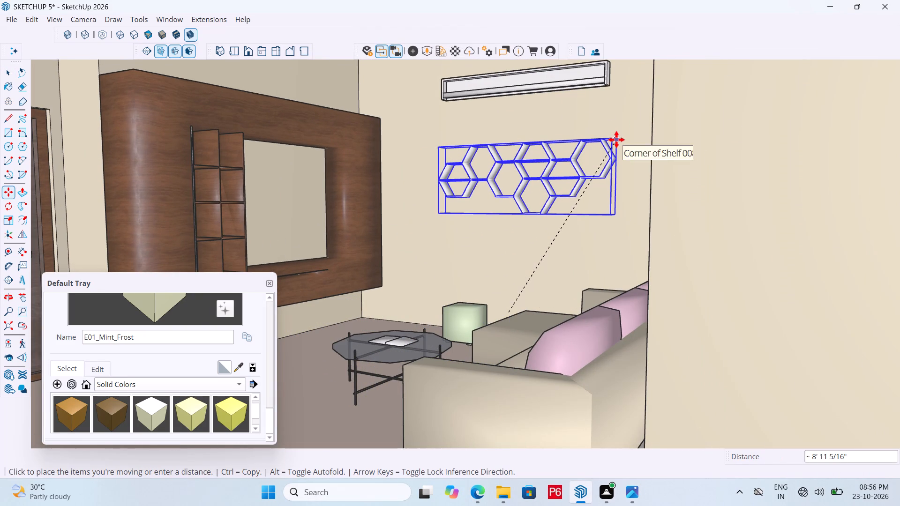
click(616, 140)
key(space)
Open the wall-mounted hexagonal shelf component for editing and bring its individual panels into close view.
middle_drag(559, 179, 625, 188)
double_click(561, 180)
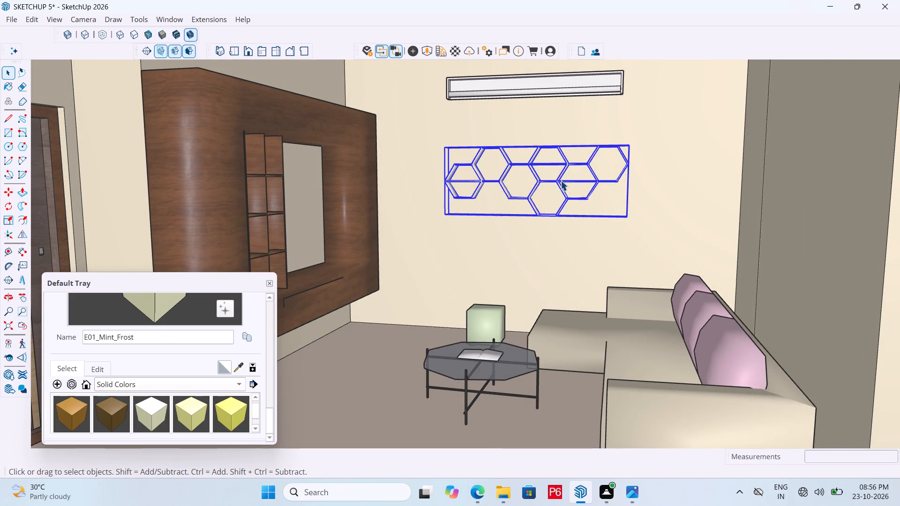
click(557, 180)
scroll(558, 193, up, 10)
middle_drag(558, 182, 517, 201)
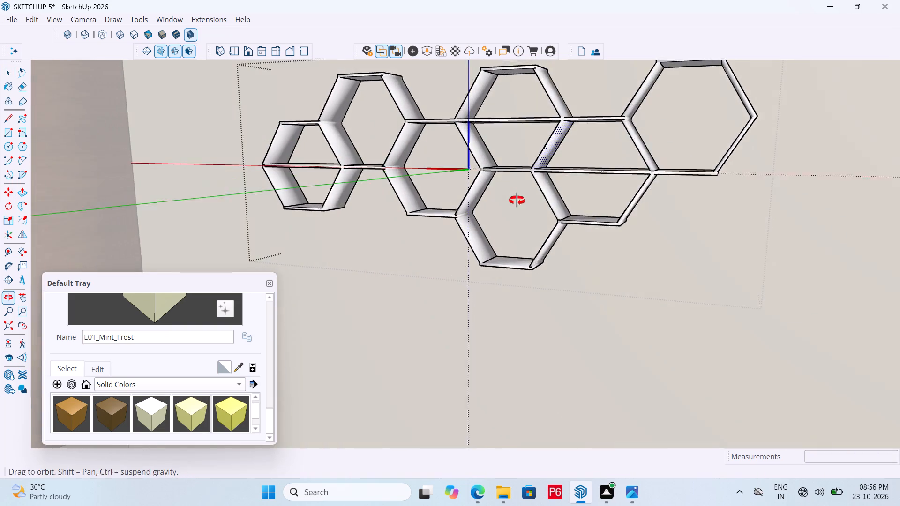
middle_drag(517, 201, 513, 205)
scroll(513, 205, up, 4)
click(560, 183)
scroll(564, 193, down, 6)
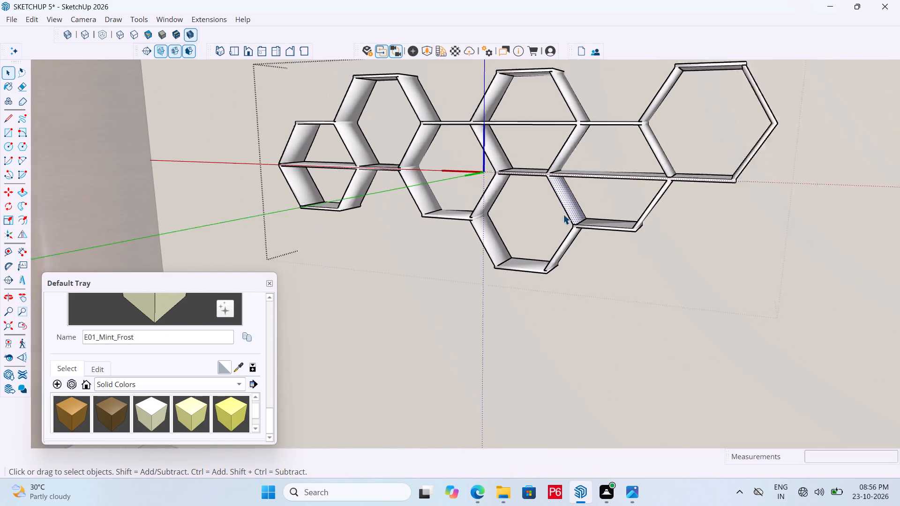
scroll(563, 214, down, 2)
middle_drag(500, 189, 470, 232)
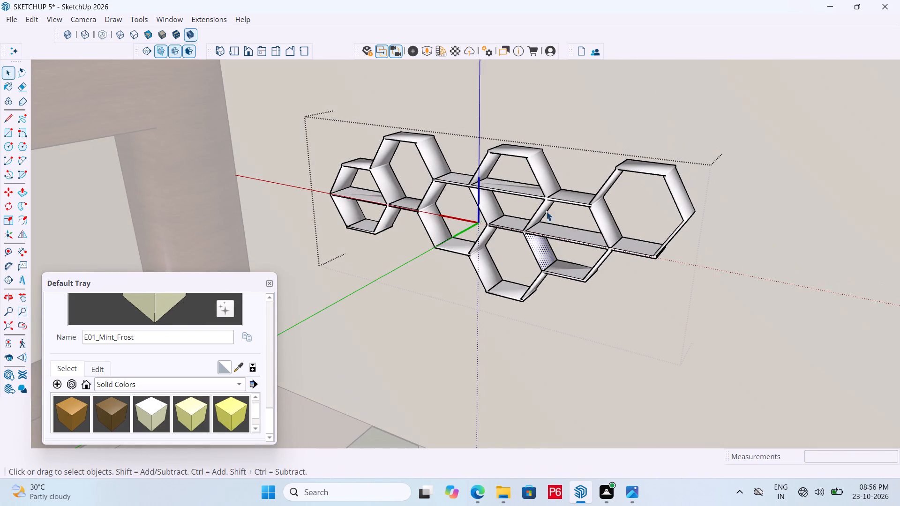
scroll(668, 209, up, 2)
Paint the shelf's long upper board, the board nearest the TV unit and the adjoining slanted panels with the M09_Shadow_Night solid color.
key(b)
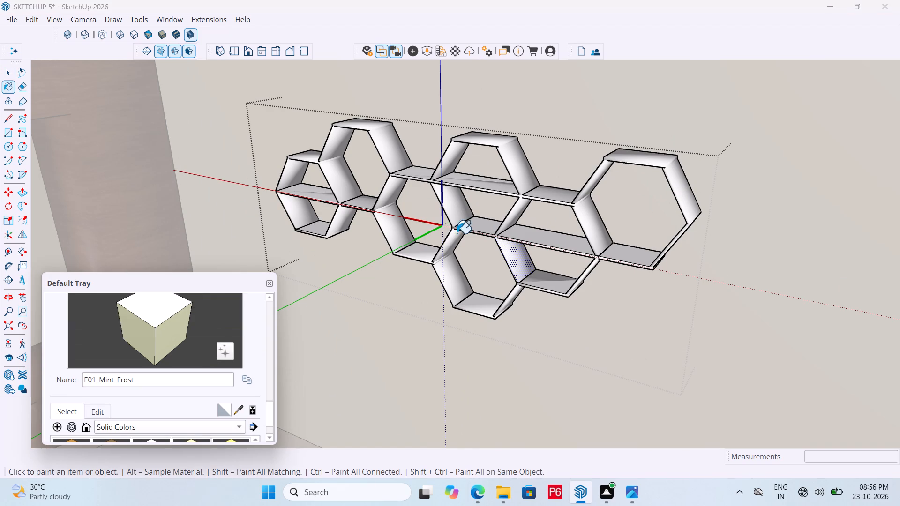
scroll(205, 389, down, 4)
click(207, 385)
scroll(179, 400, down, 3)
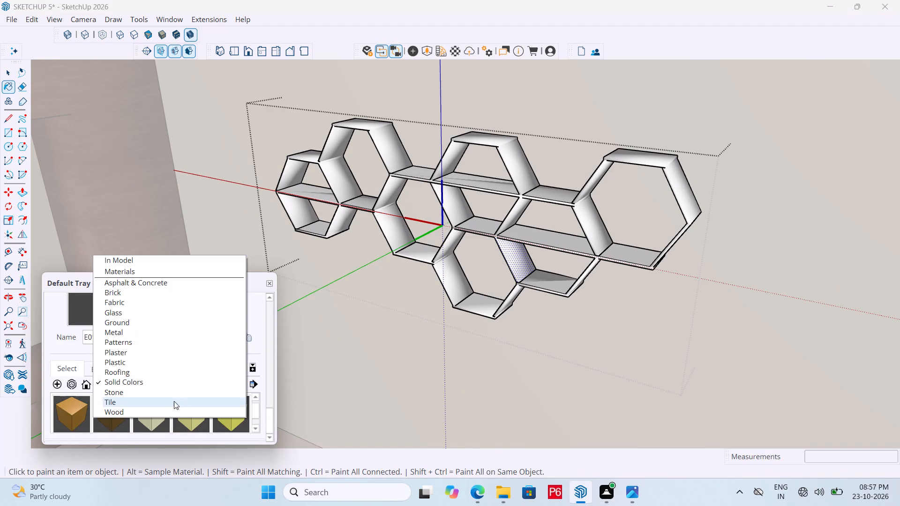
click(177, 379)
scroll(182, 373, down, 13)
scroll(224, 417, down, 2)
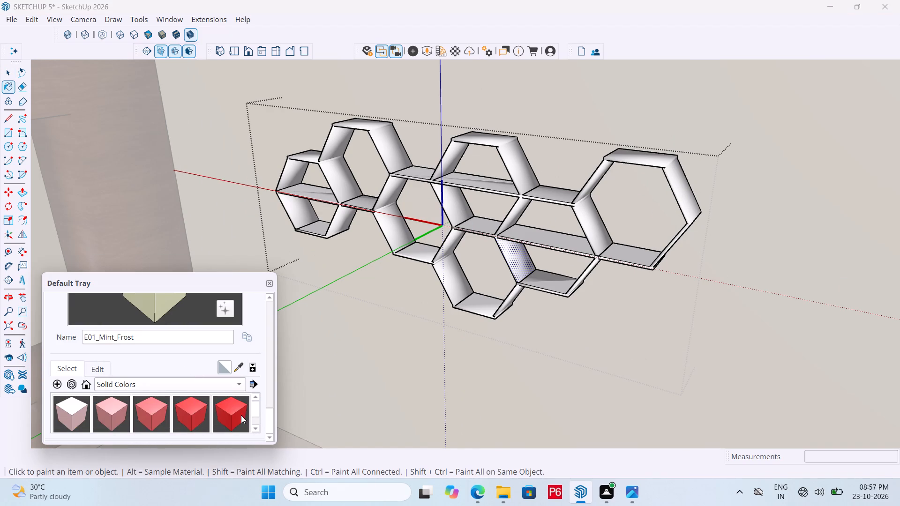
scroll(241, 415, down, 15)
scroll(224, 421, down, 7)
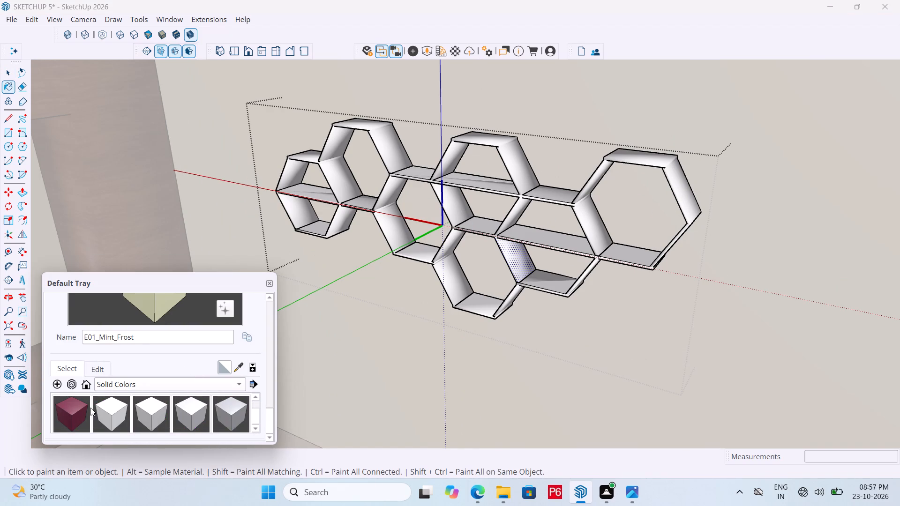
click(86, 408)
scroll(406, 209, up, 3)
click(392, 222)
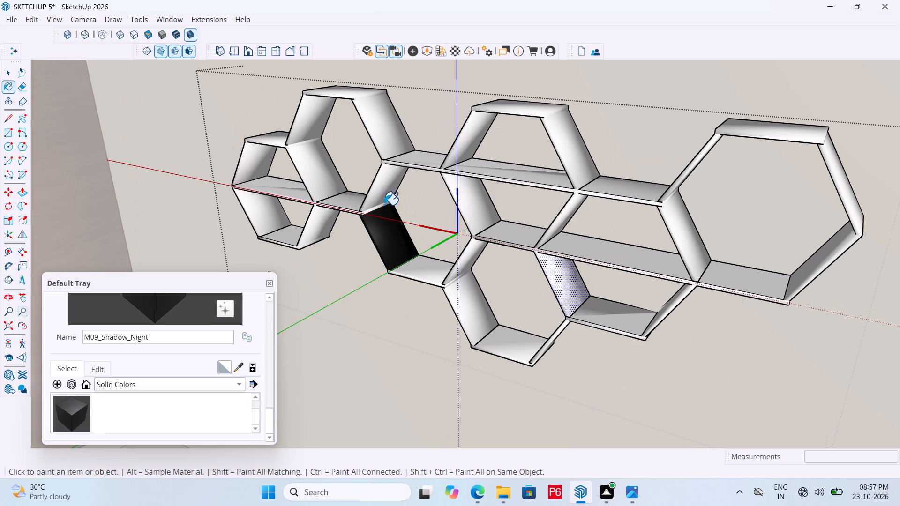
click(379, 195)
click(407, 163)
click(378, 208)
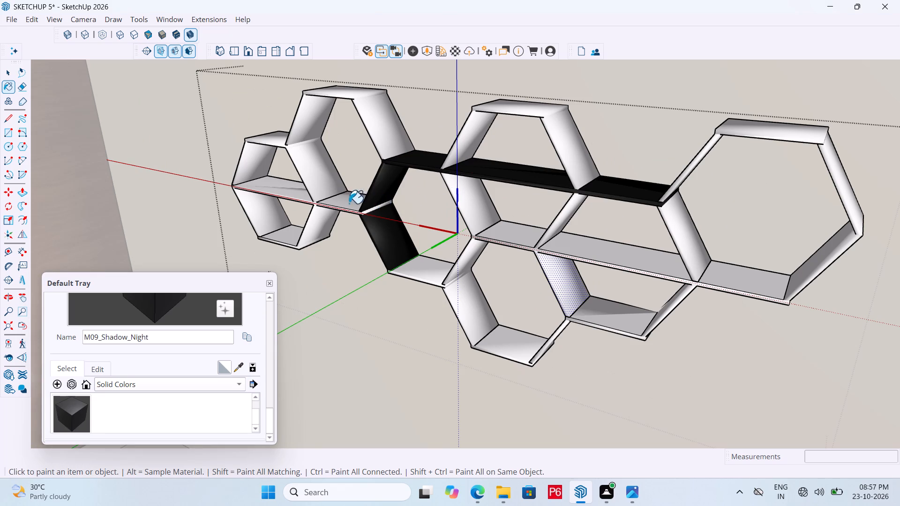
click(322, 178)
Paint the panels of the small end hexagon nearest the TV unit and its taller neighbour with M09_Shadow_Night.
drag(273, 140, 281, 140)
drag(304, 127, 308, 121)
click(332, 92)
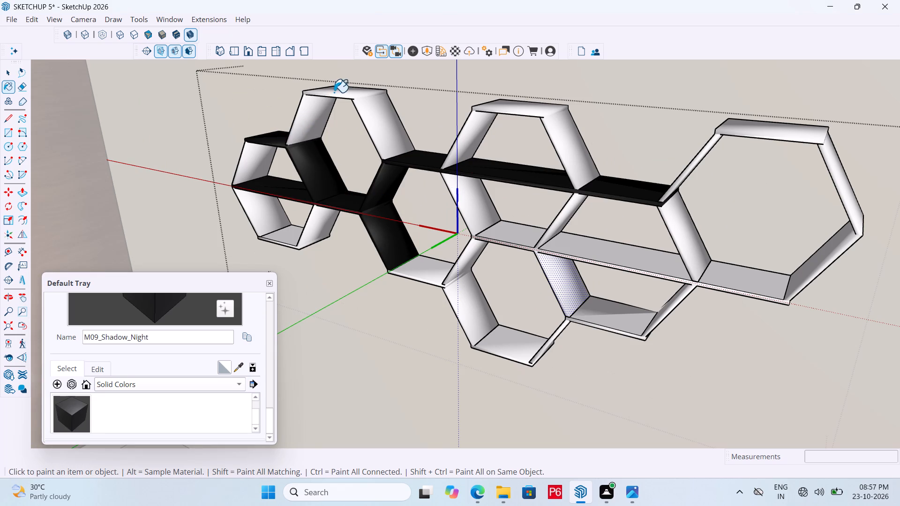
drag(376, 112, 381, 112)
click(248, 171)
click(263, 203)
click(293, 232)
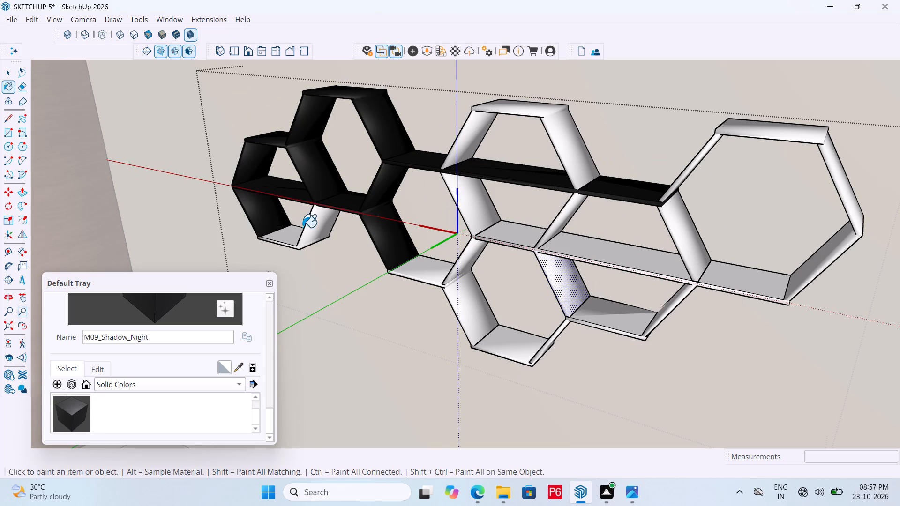
click(304, 226)
click(310, 243)
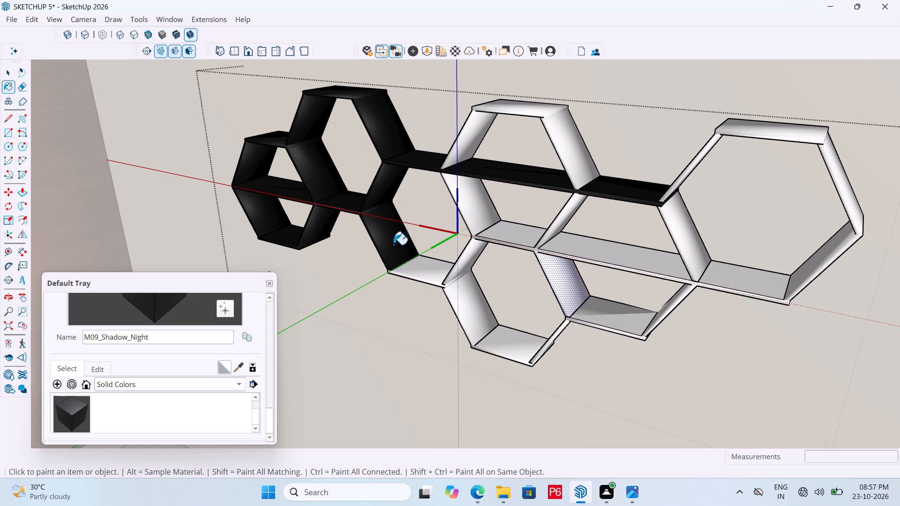
Paint the shelf's lower long board and the panels of the middle hexagons, including the raised centre hexagon, with M09_Shadow_Night.
click(416, 261)
click(457, 273)
drag(485, 230, 497, 227)
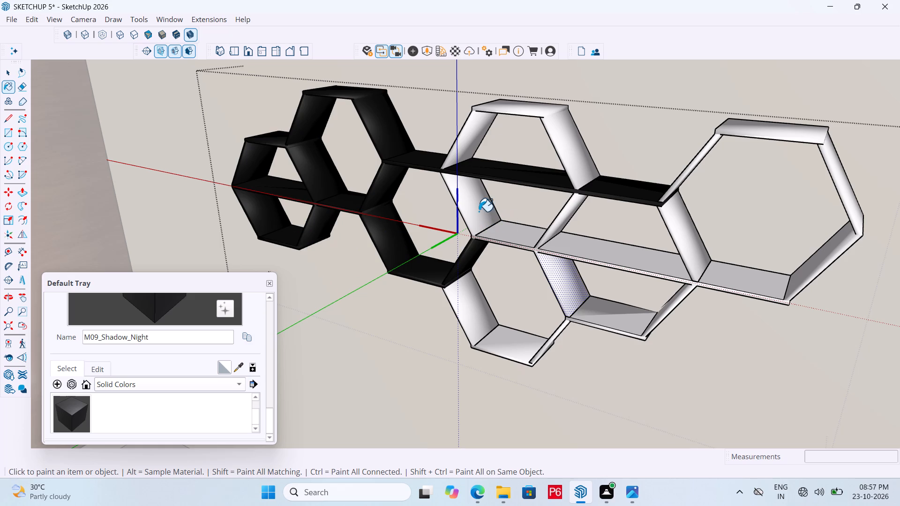
click(479, 211)
drag(463, 151, 468, 148)
drag(514, 109, 528, 113)
drag(563, 133, 569, 134)
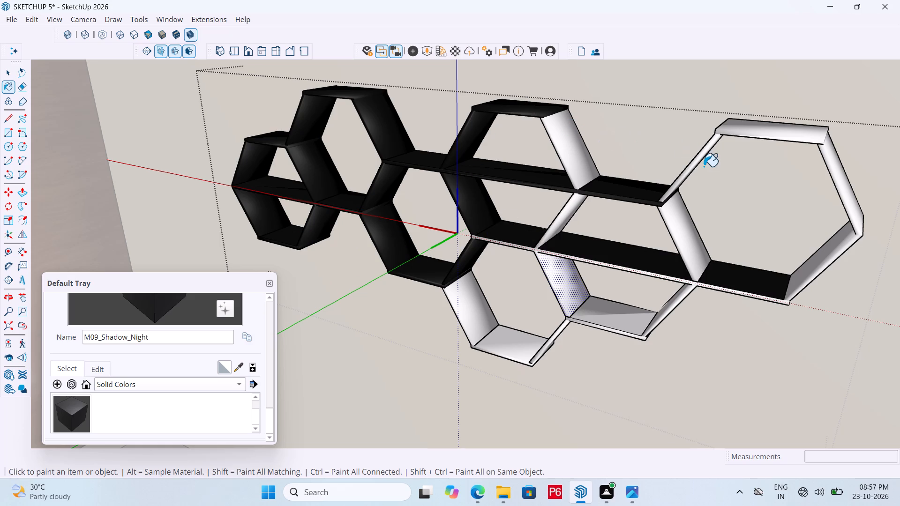
Paint all slanted and top panels of the large end hexagon farthest from the TV unit with M09_Shadow_Night.
drag(692, 161, 700, 156)
drag(744, 126, 757, 132)
drag(826, 164, 829, 170)
drag(831, 254, 823, 256)
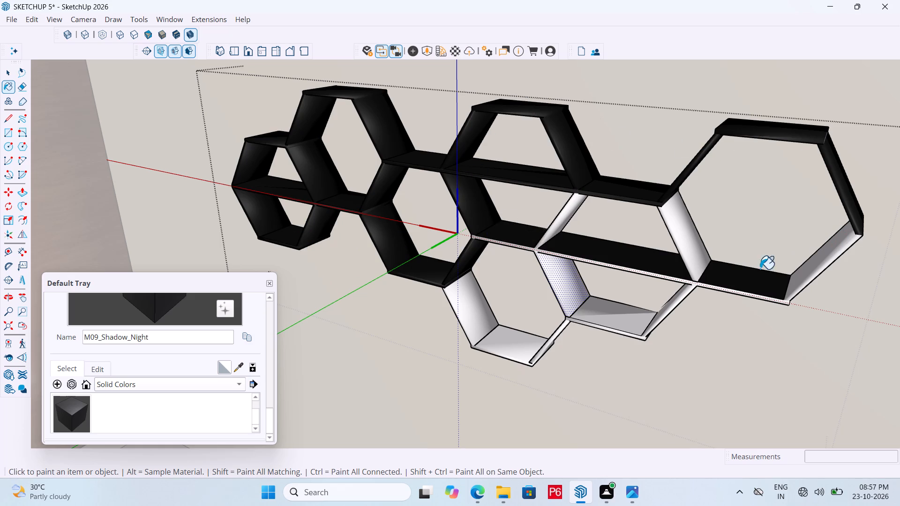
click(686, 256)
Paint the remaining white inner, front-edge and bottom panels of the shelf's lower hexagons with M09_Shadow_Night.
click(564, 221)
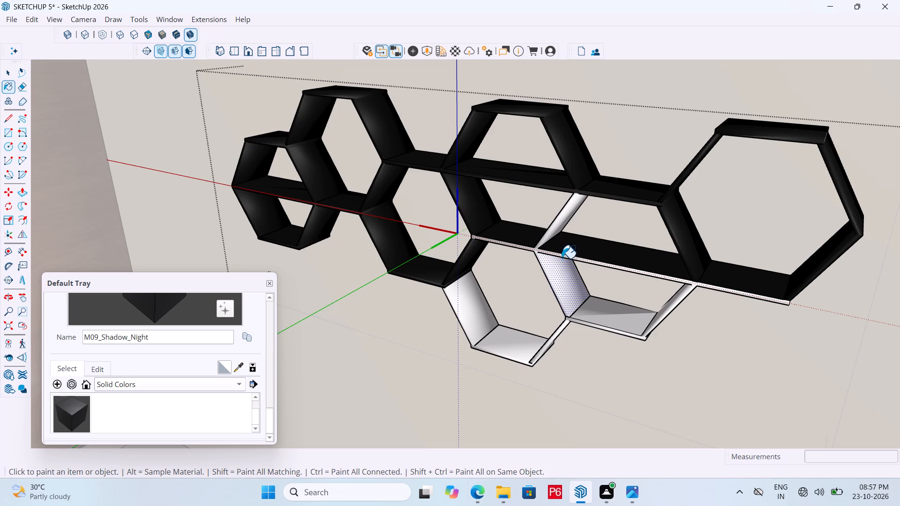
click(564, 257)
click(560, 271)
drag(587, 307, 592, 308)
drag(676, 307, 672, 305)
click(557, 334)
click(519, 343)
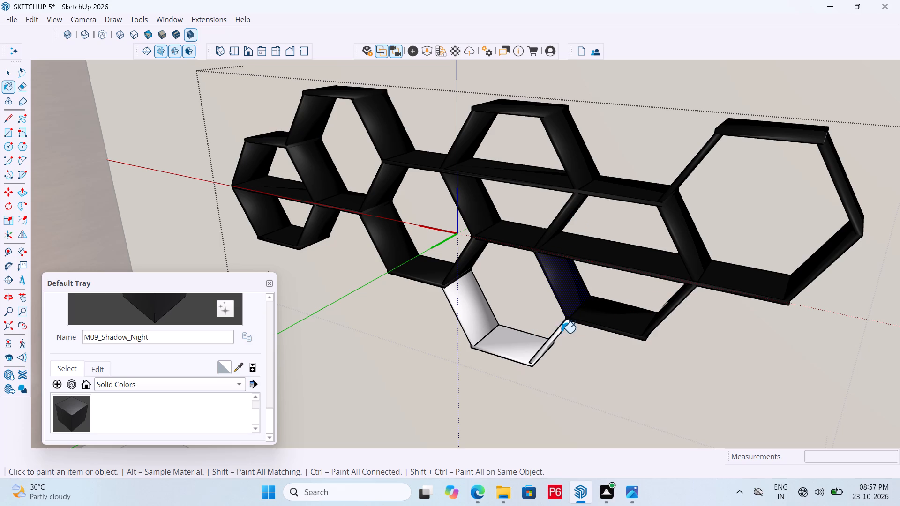
click(556, 329)
drag(469, 310, 476, 308)
triple_click(556, 329)
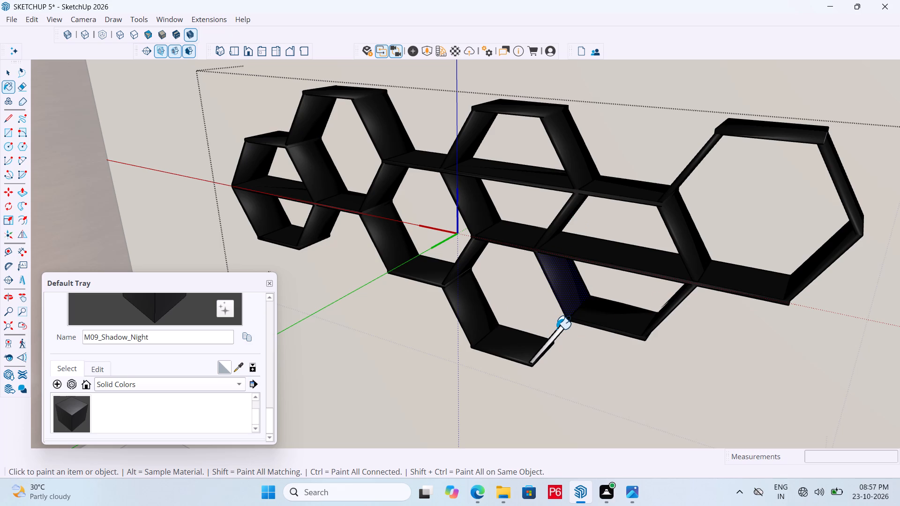
triple_click(556, 329)
Save the model with the hexagonal shelf painted.
scroll(554, 243, down, 8)
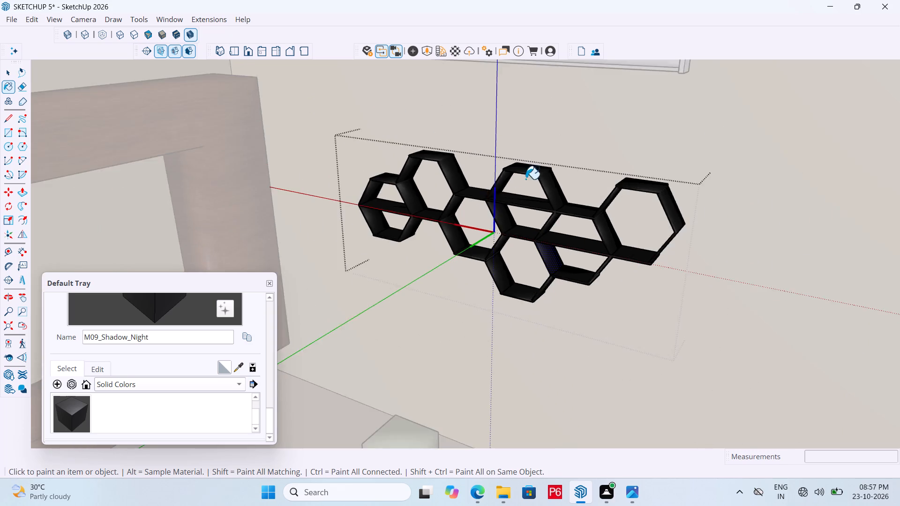
scroll(525, 179, down, 8)
middle_drag(538, 206, 582, 157)
key(space)
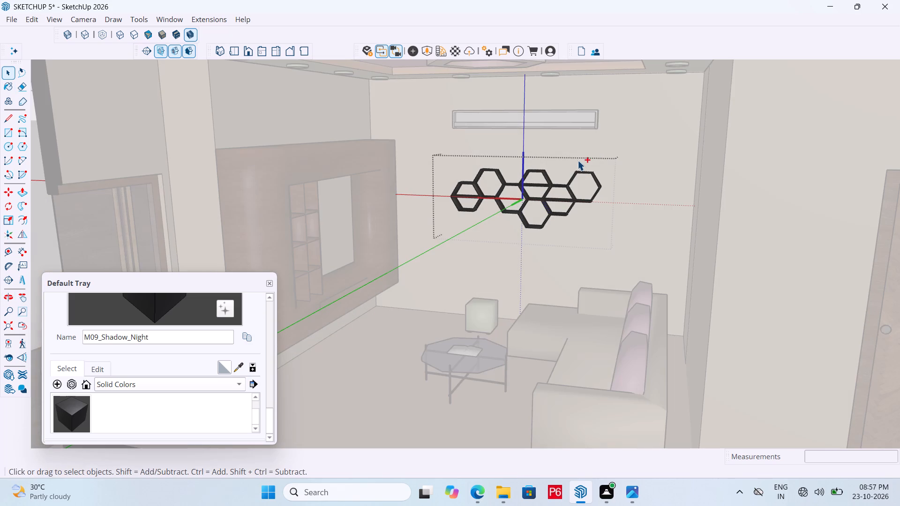
key(ctrl+s)
key(ctrl+s)
key(ctrl+s)
key(ctrl+s)
key(ctrl+s)
key(ctrl+s)
key(ctrl+s)
key(ctrl+s)
key(ctrl+s)
Close the hexagonal shelf component and return to the whole model.
key(space)
scroll(484, 178, down, 6)
middle_drag(451, 205, 392, 205)
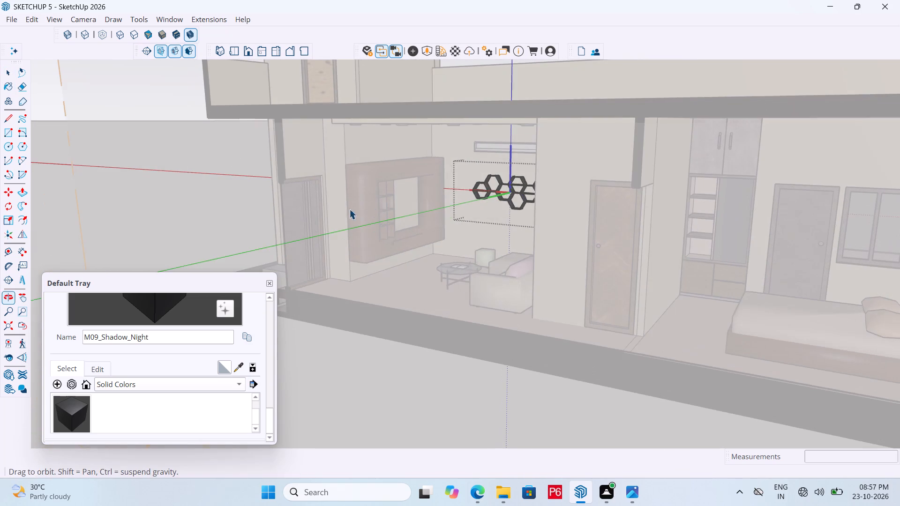
click(243, 205)
Move the hexagonal shelf straight up the living room's back wall, closer to the air conditioner.
scroll(578, 219, up, 1)
middle_drag(584, 223, 627, 237)
scroll(578, 215, up, 8)
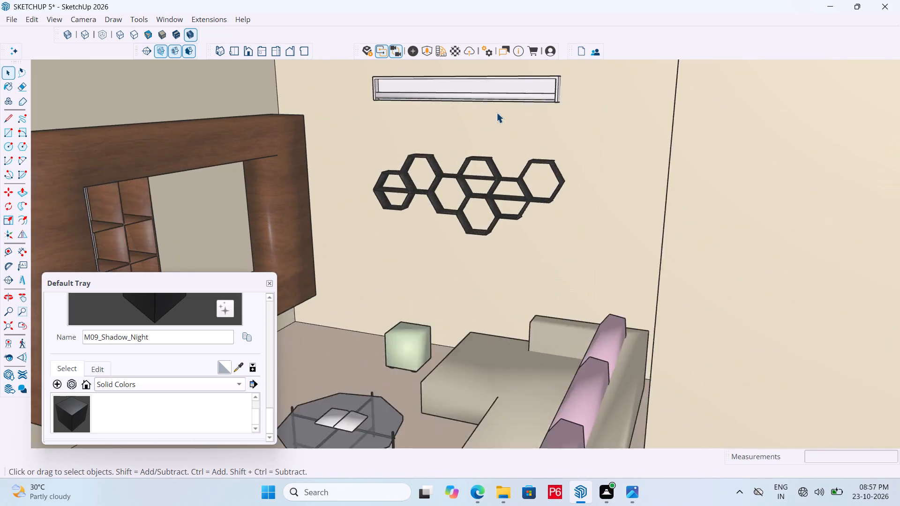
scroll(496, 112, up, 2)
click(498, 194)
scroll(567, 269, up, 4)
middle_click(569, 269)
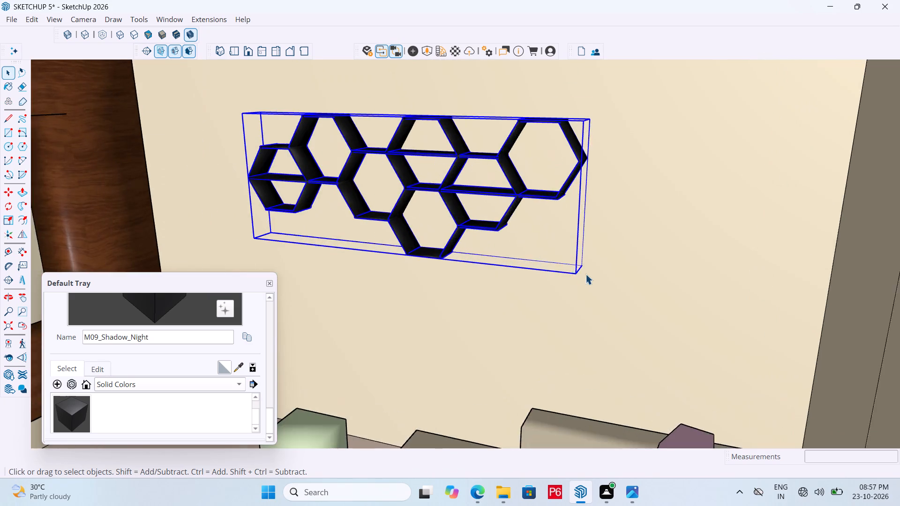
scroll(585, 274, up, 1)
middle_drag(585, 275, 568, 280)
key(m)
click(573, 273)
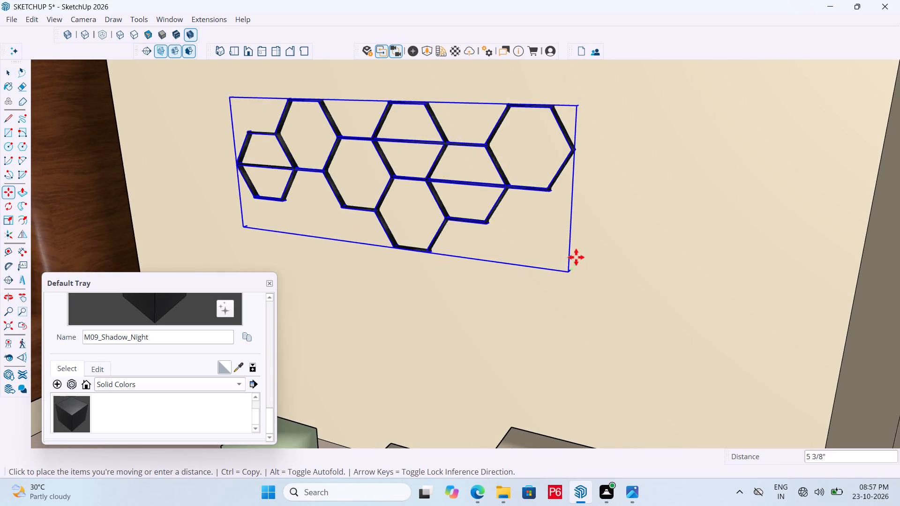
click(572, 202)
scroll(589, 199, down, 3)
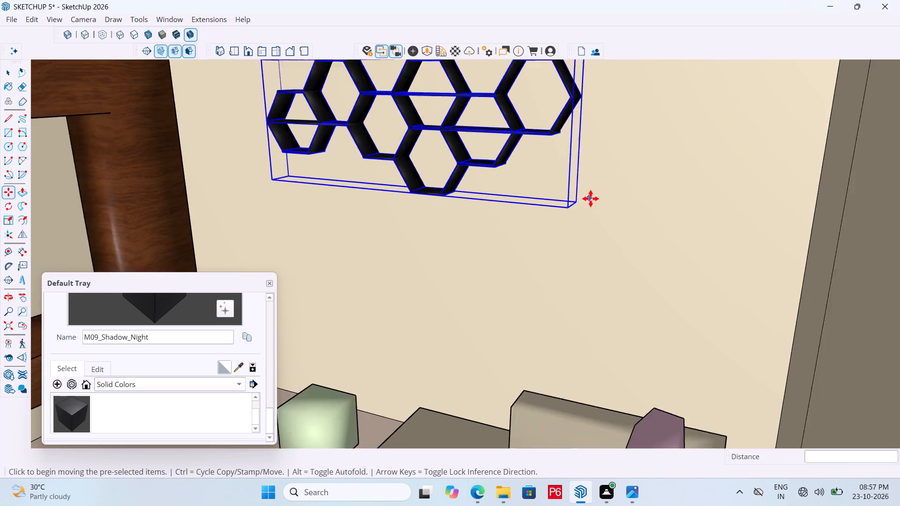
scroll(591, 199, down, 5)
Save the model with the raised hexagonal shelf.
key(ctrl+s)
key(ctrl+s)
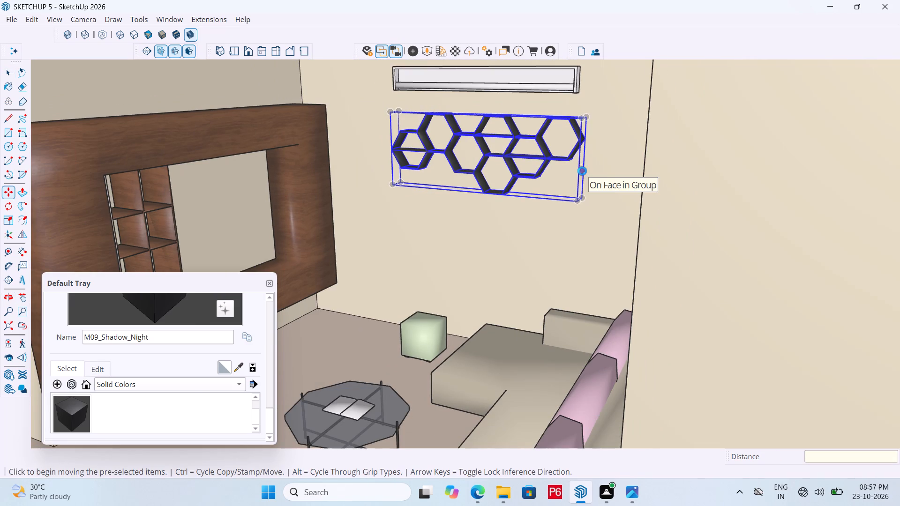
key(ctrl+s)
key(ctrl+s)
key(ctrl+s)
key(space)
key(space)
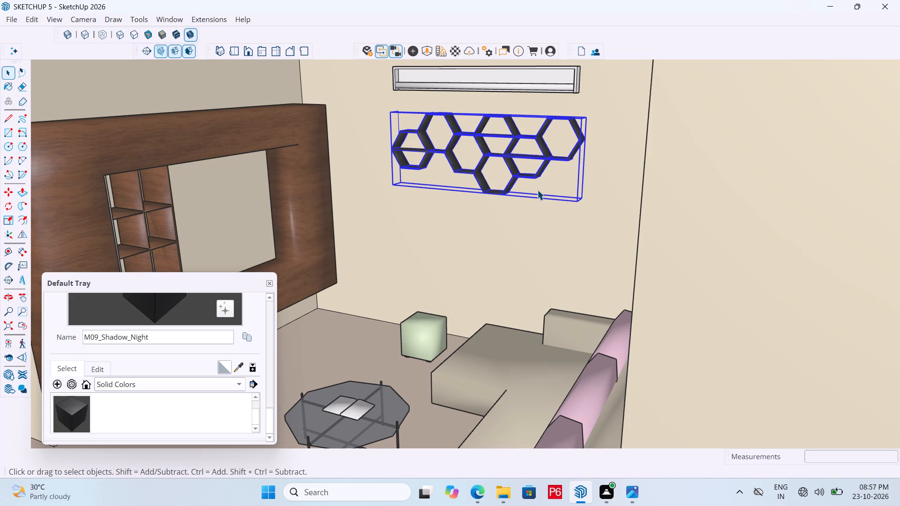
key(space)
Examine the hexagonal shelf's position below the air conditioner and within the living room from several angles.
scroll(410, 192, down, 1)
middle_drag(410, 193, 424, 198)
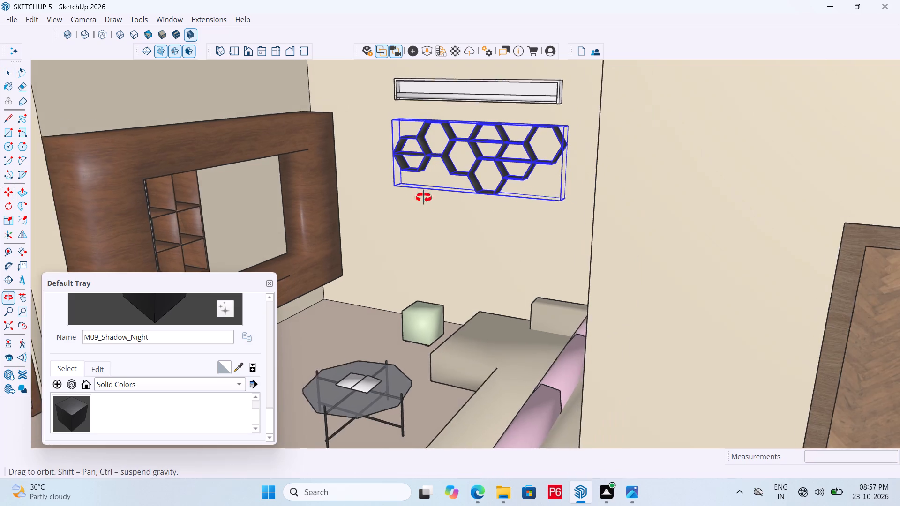
middle_drag(424, 198, 500, 195)
scroll(510, 206, down, 1)
scroll(422, 149, down, 5)
scroll(446, 137, up, 6)
middle_drag(441, 151, 402, 76)
scroll(412, 105, up, 1)
scroll(396, 115, down, 5)
middle_drag(412, 152, 416, 192)
scroll(465, 149, up, 5)
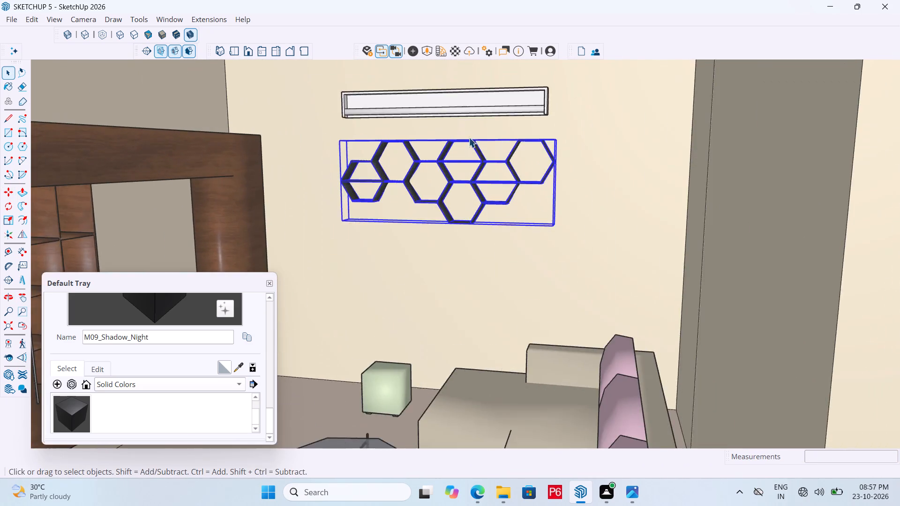
middle_drag(485, 121, 468, 105)
scroll(468, 105, up, 4)
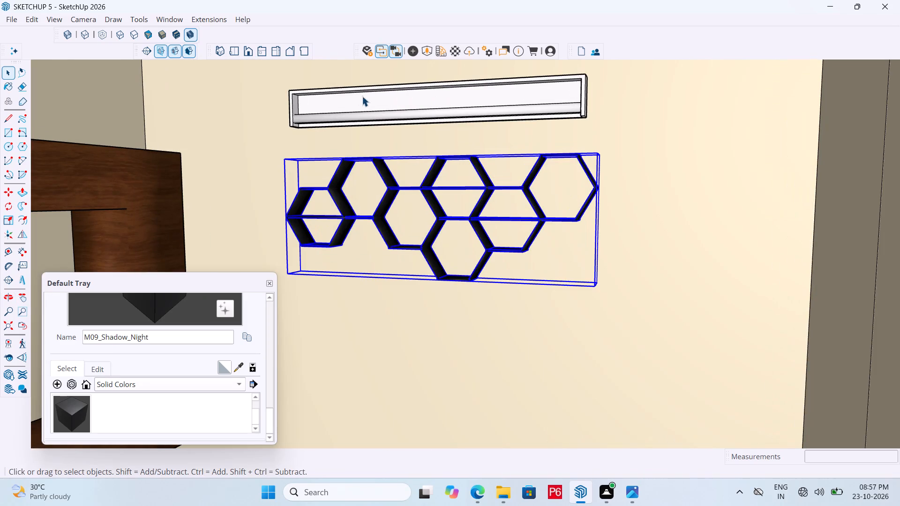
scroll(484, 194, down, 6)
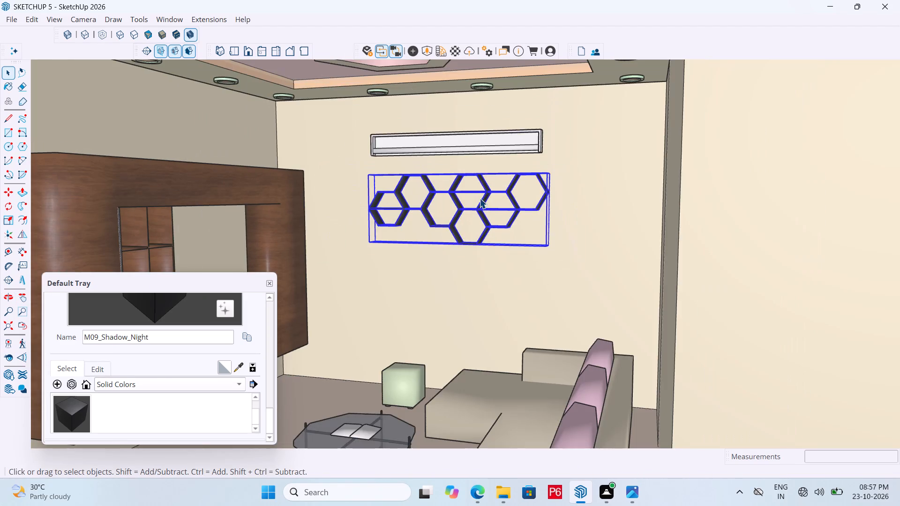
scroll(481, 189, down, 7)
click(531, 175)
scroll(478, 186, down, 5)
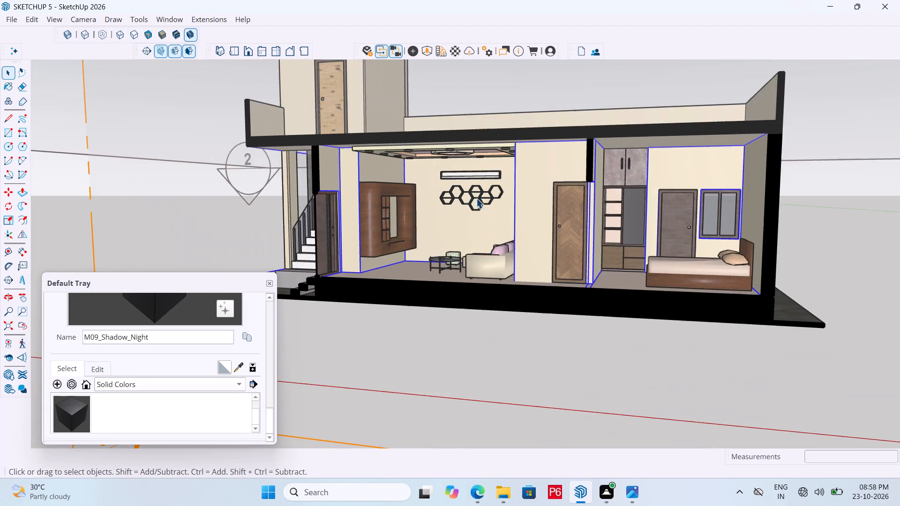
Save the model with the sectioned house interior in view.
middle_drag(473, 202, 582, 233)
key(ctrl+s)
key(ctrl+s)
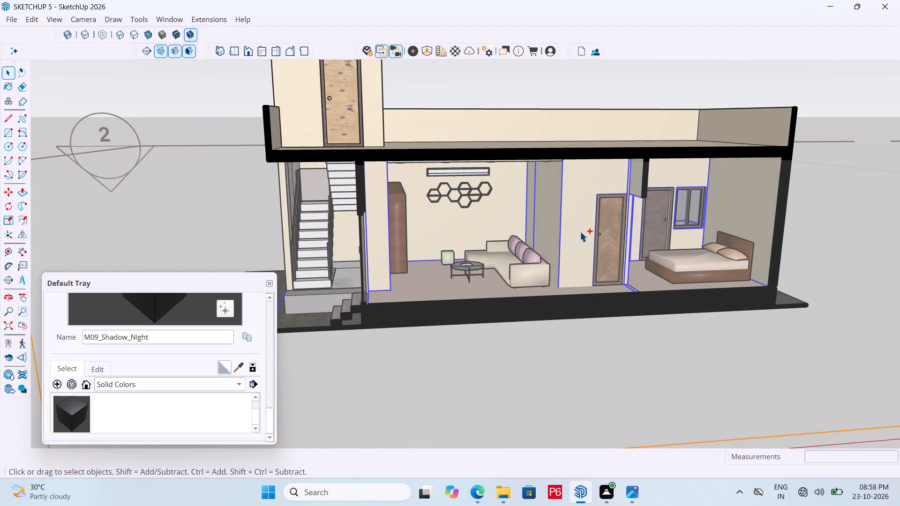
key(ctrl+s)
key(ctrl+s)
key(ctrl+s)
key(ctrl+s)
key(ctrl+s)
key(ctrl+s)
key(ctrl+s)
key(ctrl+s)
key(space)
Turn off the active section cut and delete both section planes around the house.
scroll(539, 147, down, 6)
scroll(466, 156, down, 5)
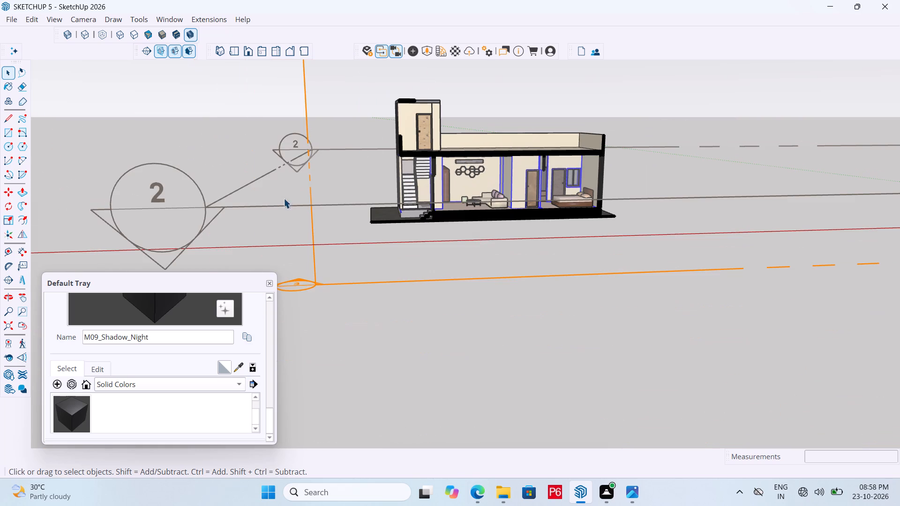
scroll(298, 180, down, 5)
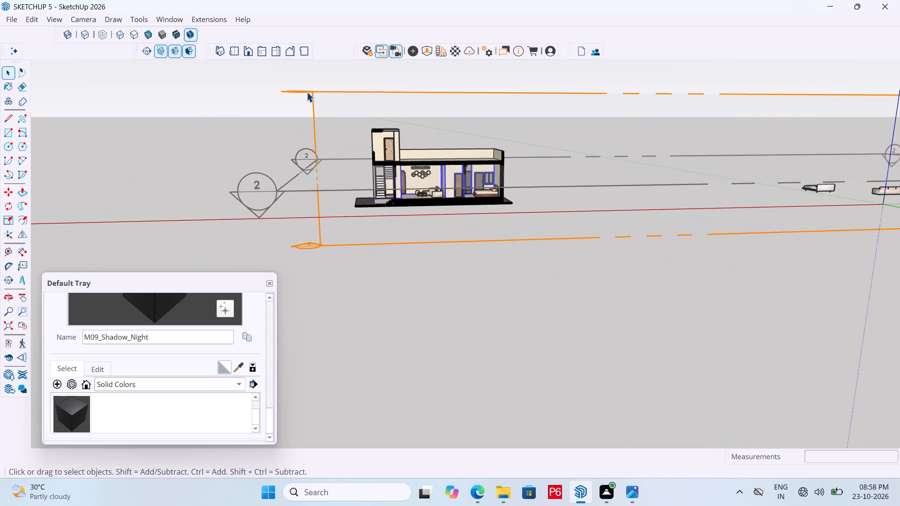
double_click(309, 93)
double_click(311, 94)
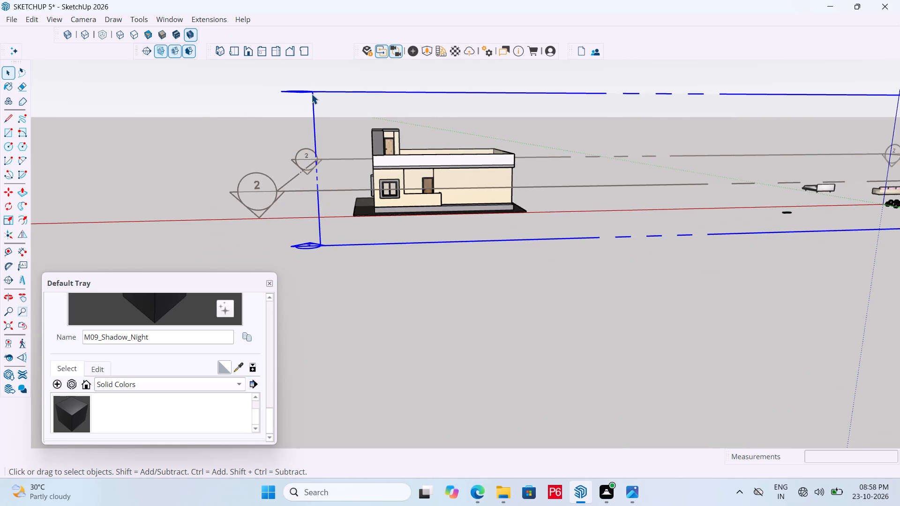
key(Delete)
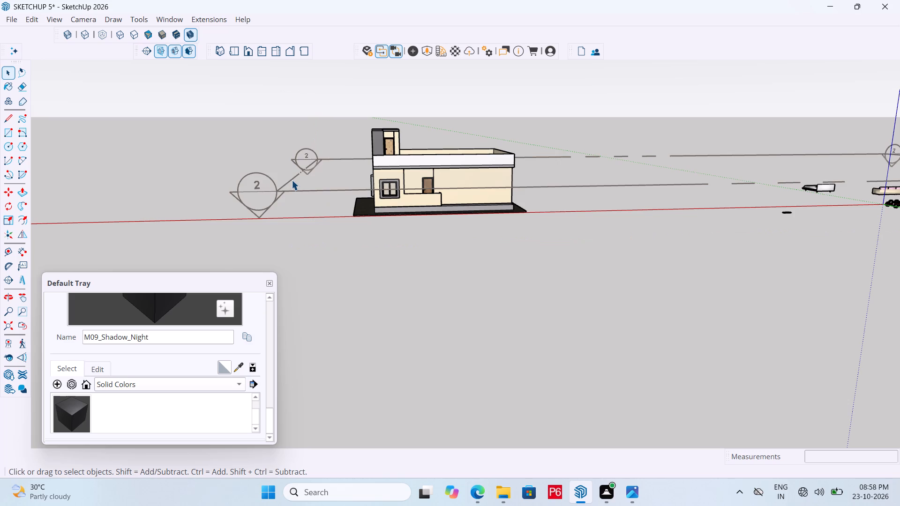
click(292, 180)
key(Delete)
Save the model with the section planes removed.
middle_drag(371, 179, 431, 286)
scroll(372, 181, down, 1)
key(ctrl+s)
key(ctrl+s)
key(ctrl+s)
key(ctrl+s)
key(ctrl+s)
key(ctrl+s)
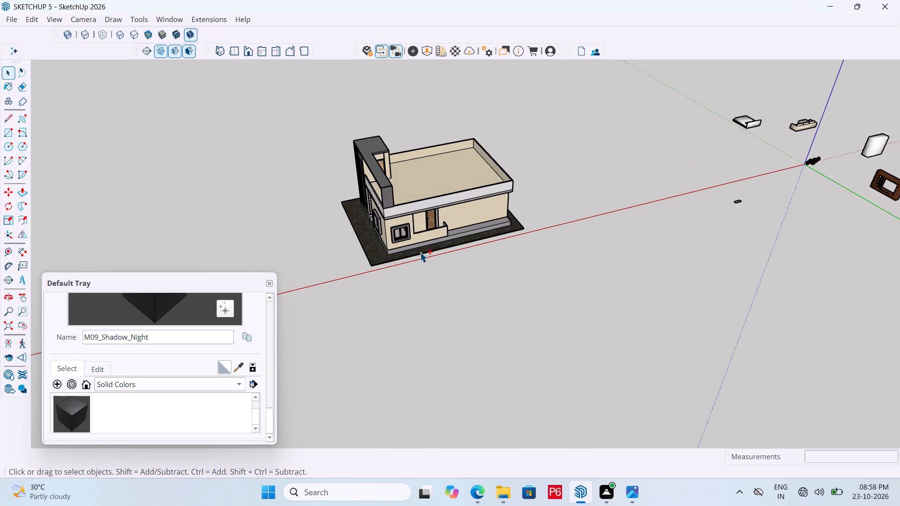
key(space)
Delete the spare hexagonal shelf and the spare wooden TV unit lying near the model origin.
scroll(864, 154, up, 6)
click(784, 167)
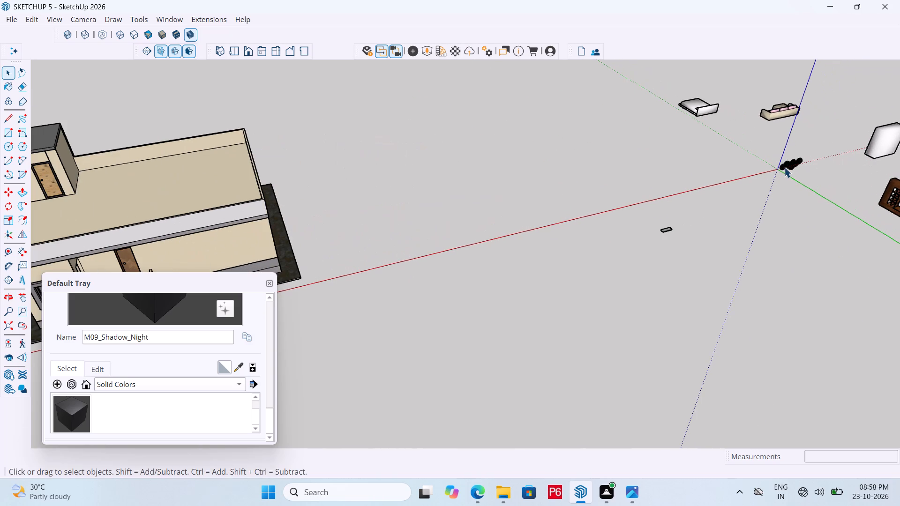
key(Delete)
scroll(650, 113, down, 4)
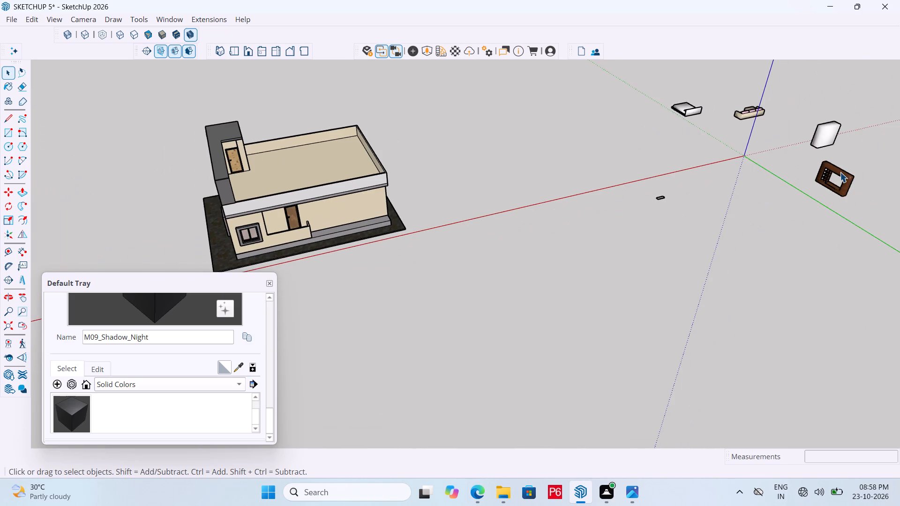
click(840, 172)
scroll(850, 183, up, 6)
key(Delete)
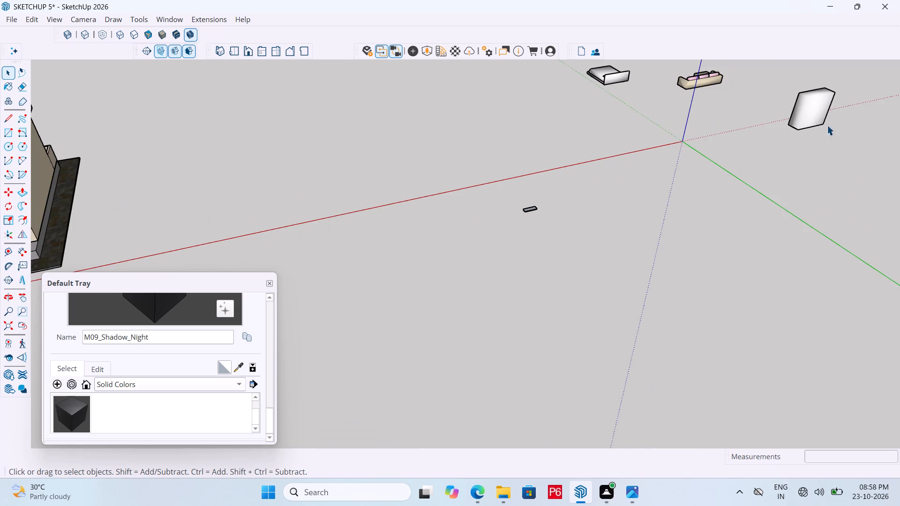
Delete the spare upright white box-shaped unit standing beside the red axis near the model origin.
click(817, 112)
middle_drag(747, 130, 899, 124)
scroll(562, 142, down, 5)
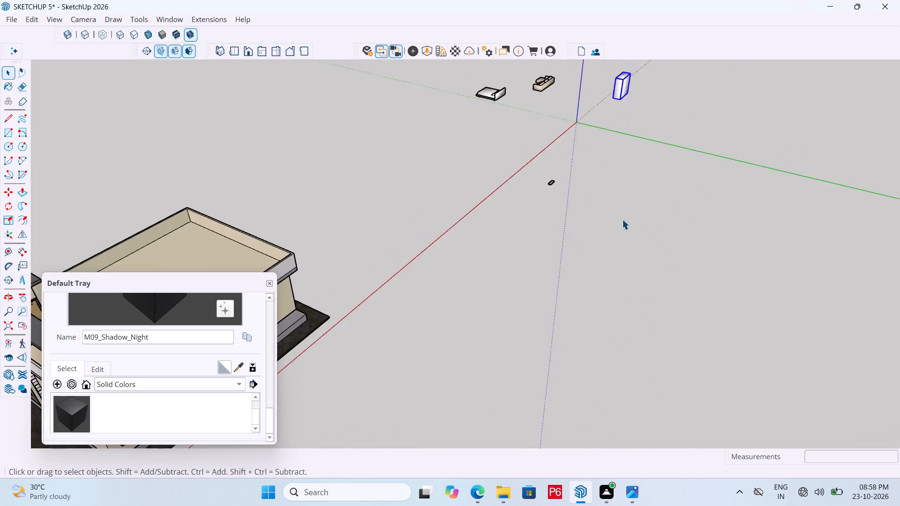
scroll(622, 219, down, 1)
middle_drag(516, 182, 814, 143)
scroll(625, 206, down, 5)
scroll(294, 188, up, 5)
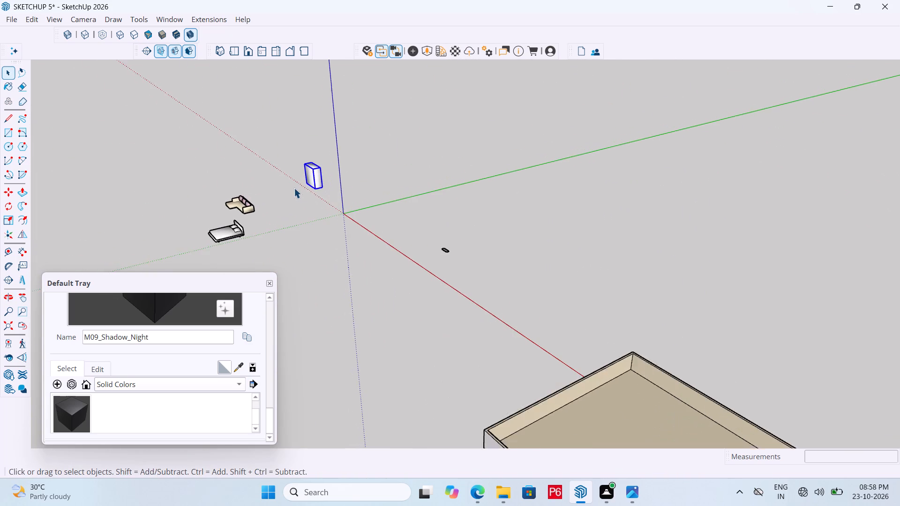
key(Delete)
Delete the spare bed and the spare L-shaped sofa lying near the model origin.
drag(227, 234, 232, 227)
key(Delete)
click(238, 227)
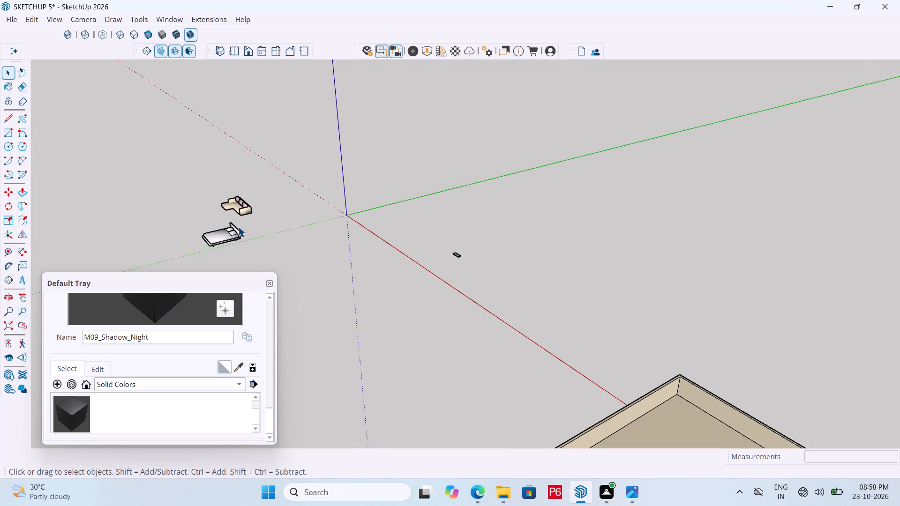
key(Delete)
click(246, 201)
key(Delete)
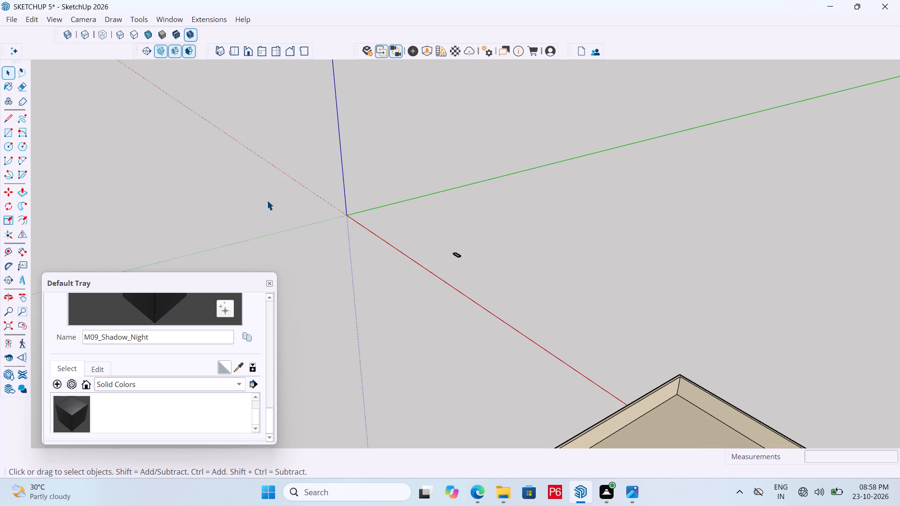
Delete the small dark-framed rectangular object left lying between the red and green axes.
scroll(474, 309, up, 7)
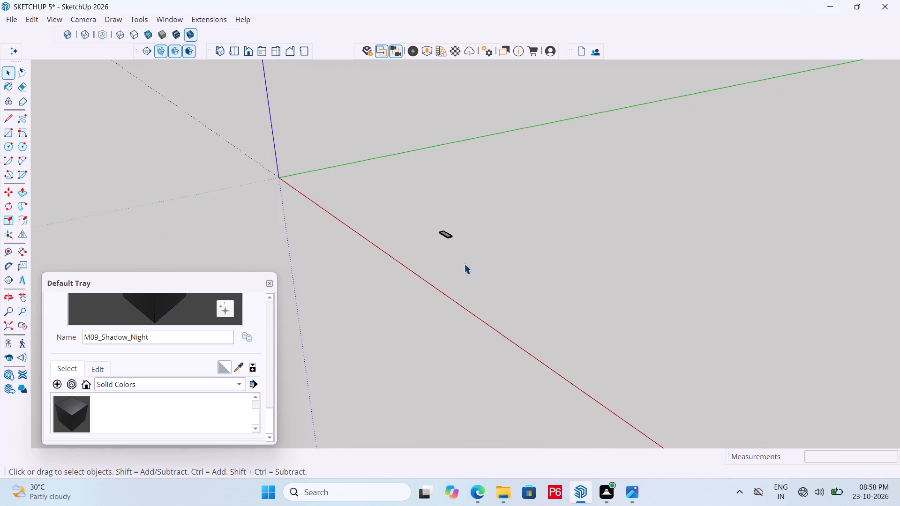
scroll(464, 264, up, 6)
click(450, 235)
key(Delete)
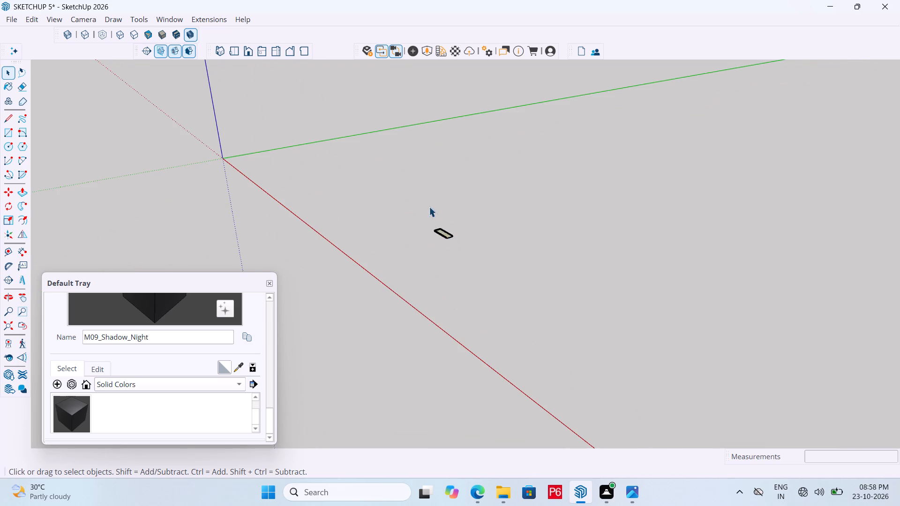
drag(427, 211, 433, 225)
drag(436, 227, 459, 246)
drag(475, 258, 480, 262)
drag(406, 195, 490, 271)
key(Delete)
Save the model with the spare objects outside the house removed.
scroll(432, 231, down, 14)
scroll(500, 277, up, 1)
scroll(512, 270, down, 7)
scroll(420, 283, down, 5)
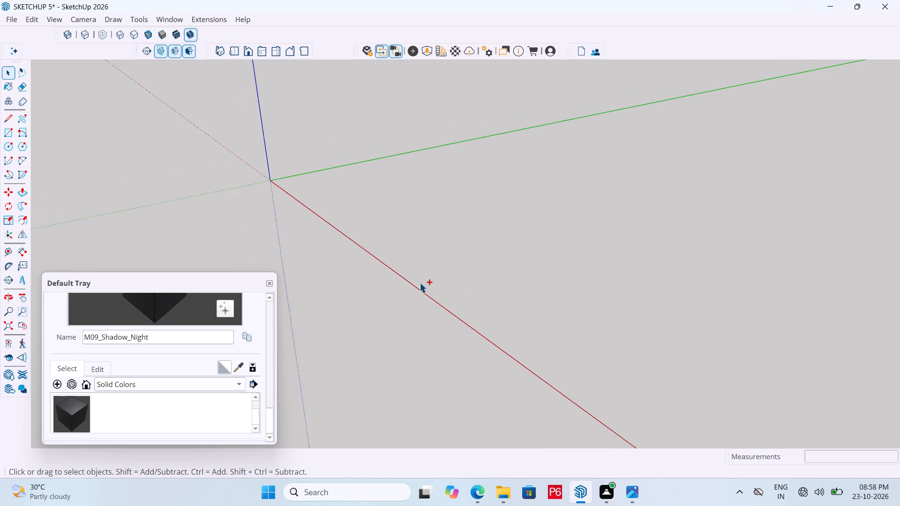
key(ctrl+s)
key(ctrl+s)
key(ctrl+s)
key(ctrl+s)
key(ctrl+s)
key(ctrl+s)
key(ctrl+s)
key(ctrl+s)
key(ctrl+s)
key(ctrl+s)
Examine the house exterior and its surroundings from above, at ground level and from the front corner.
scroll(368, 261, down, 5)
scroll(406, 238, down, 6)
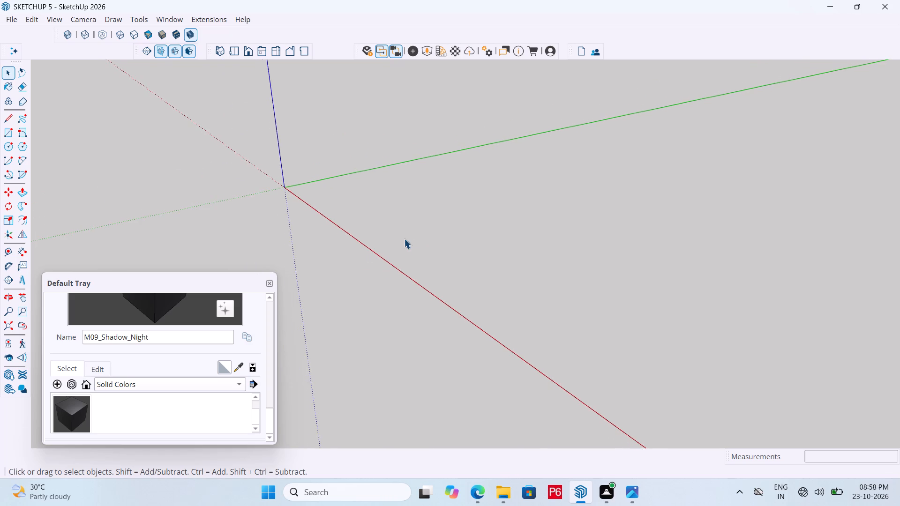
scroll(360, 198, down, 15)
scroll(480, 223, down, 14)
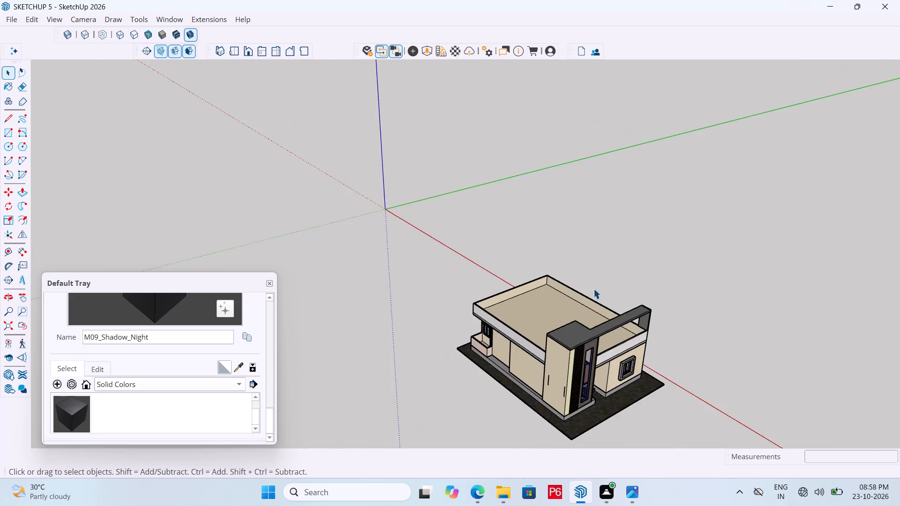
middle_drag(643, 331, 370, 189)
scroll(426, 198, down, 6)
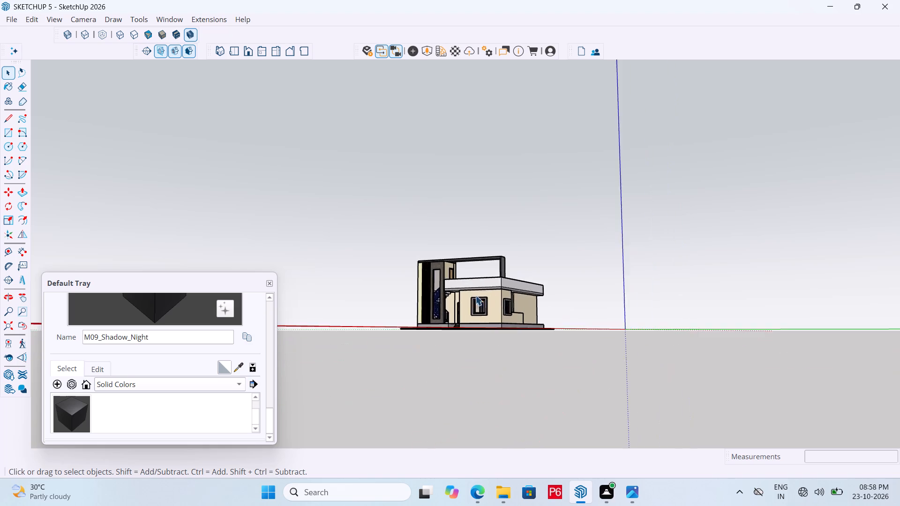
middle_drag(487, 299, 516, 368)
scroll(516, 371, up, 5)
scroll(450, 256, up, 1)
middle_drag(450, 255, 410, 237)
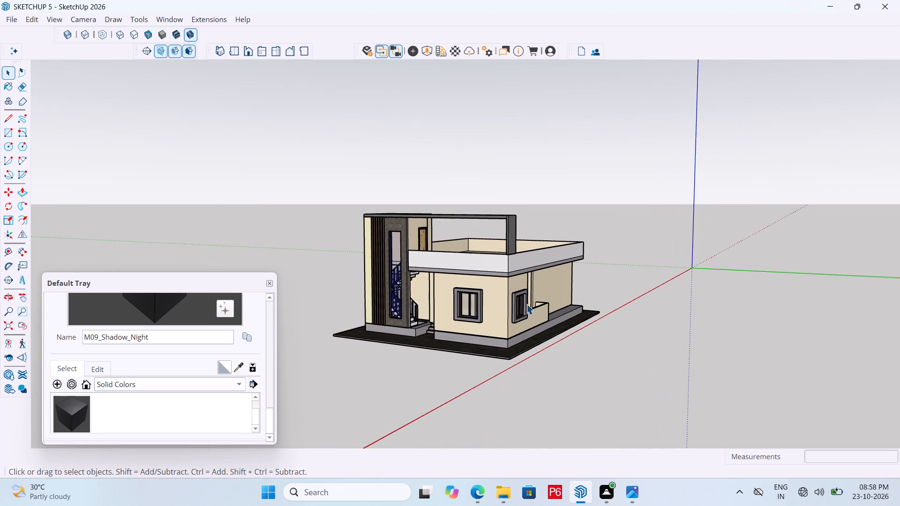
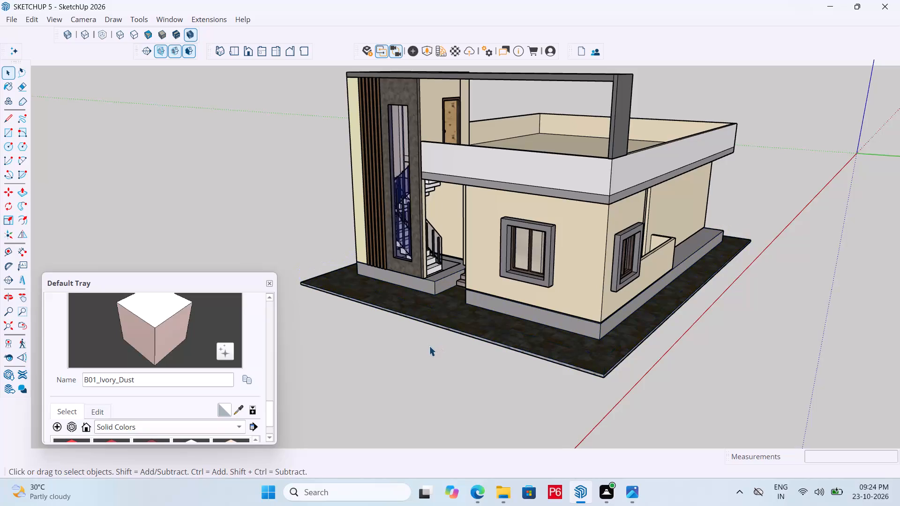
Save the house model.
middle_drag(429, 169, 425, 131)
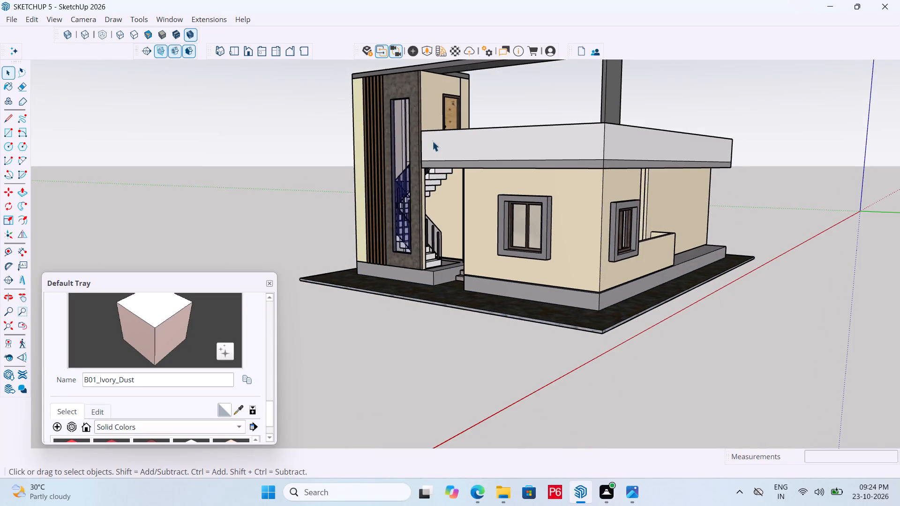
middle_drag(596, 217, 502, 305)
scroll(387, 240, down, 5)
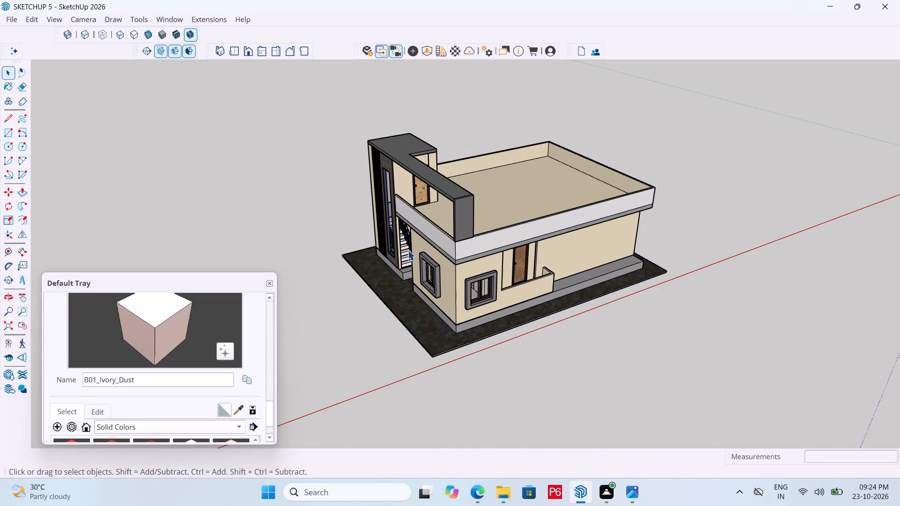
key(ctrl+s)
key(ctrl+s)
key(ctrl+s)
key(ctrl+s)
key(ctrl+s)
key(ctrl+s)
key(ctrl+s)
key(space)
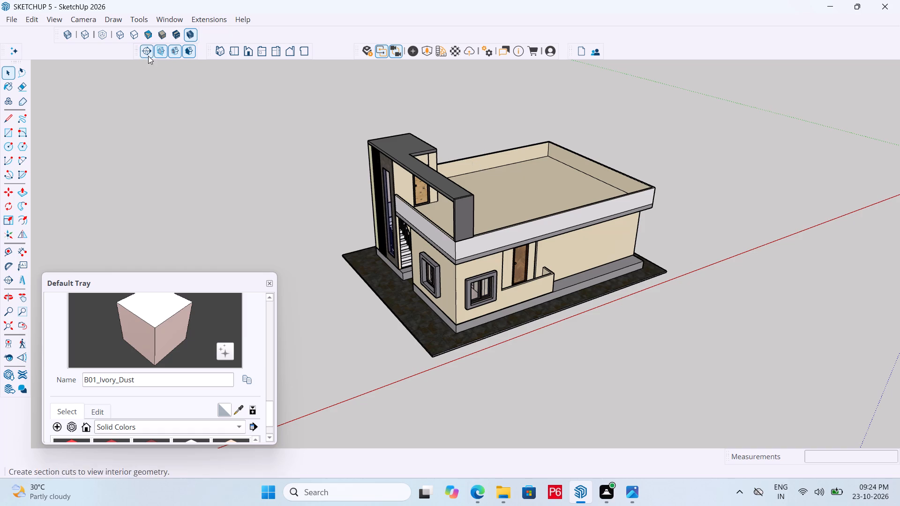
key(ctrl+s)
key(ctrl+s)
key(ctrl+s)
key(ctrl+s)
key(ctrl+s)
key(ctrl+s)
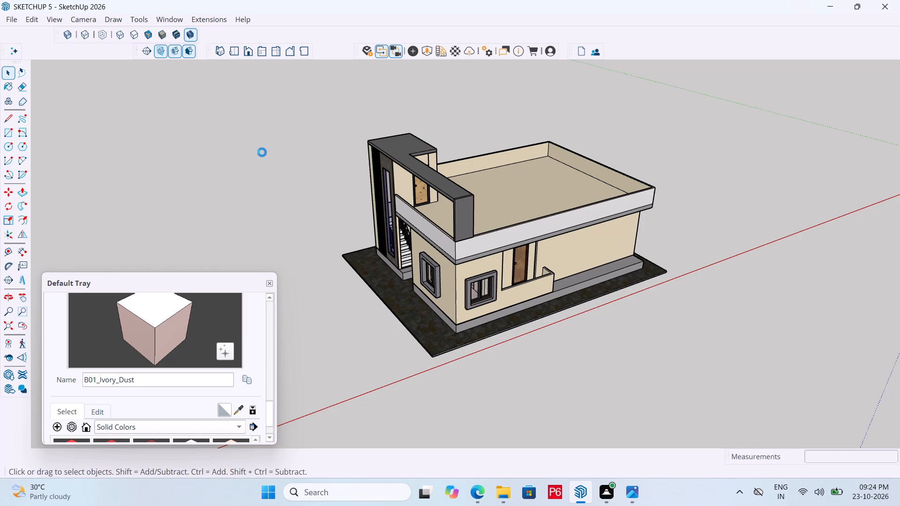
key(ctrl+s)
Place a horizontal section plane at ground level and raise it about 11' 4 3/4" to cut through the house walls.
click(144, 52)
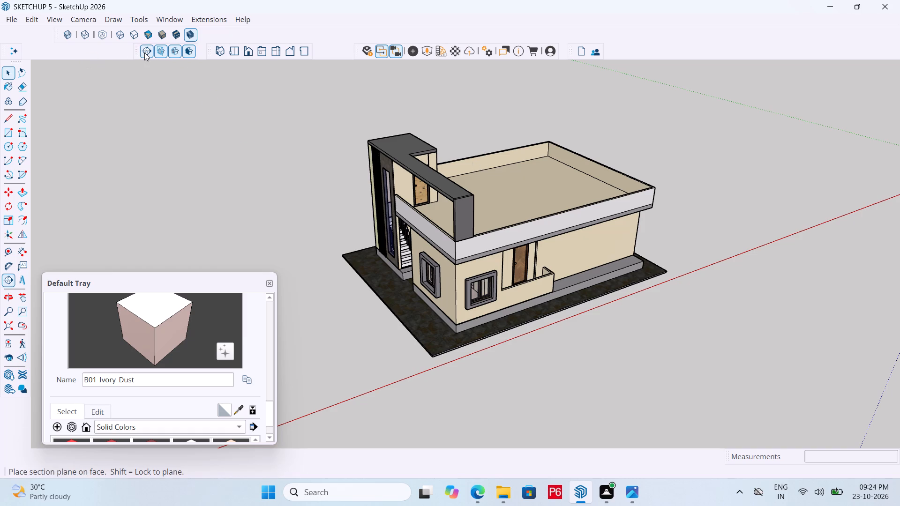
click(484, 148)
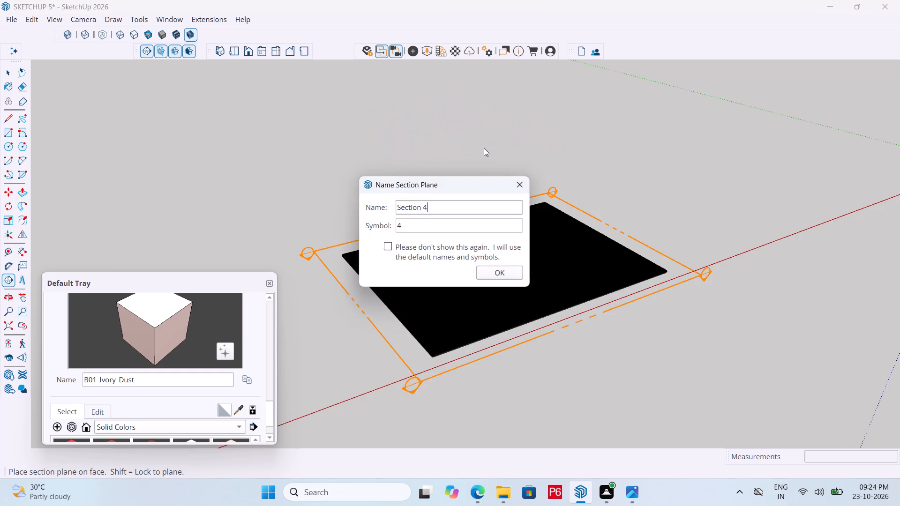
click(485, 273)
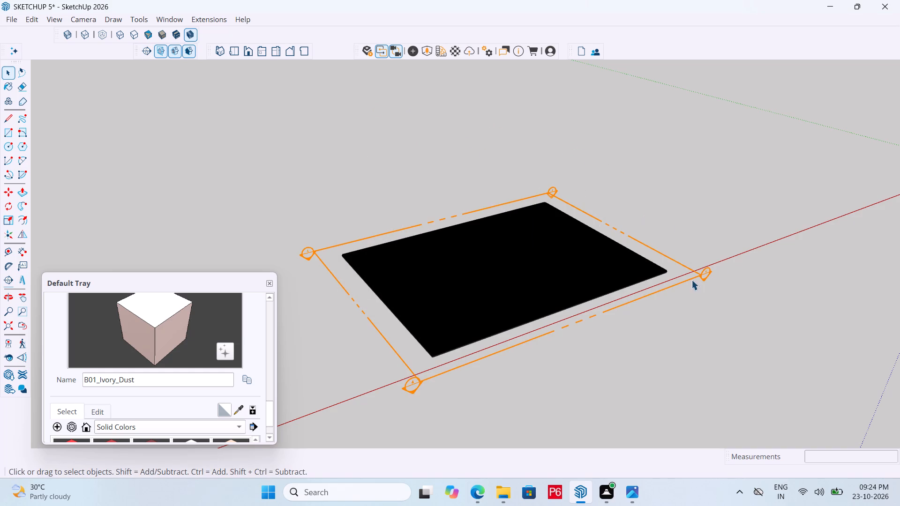
key(m)
click(703, 274)
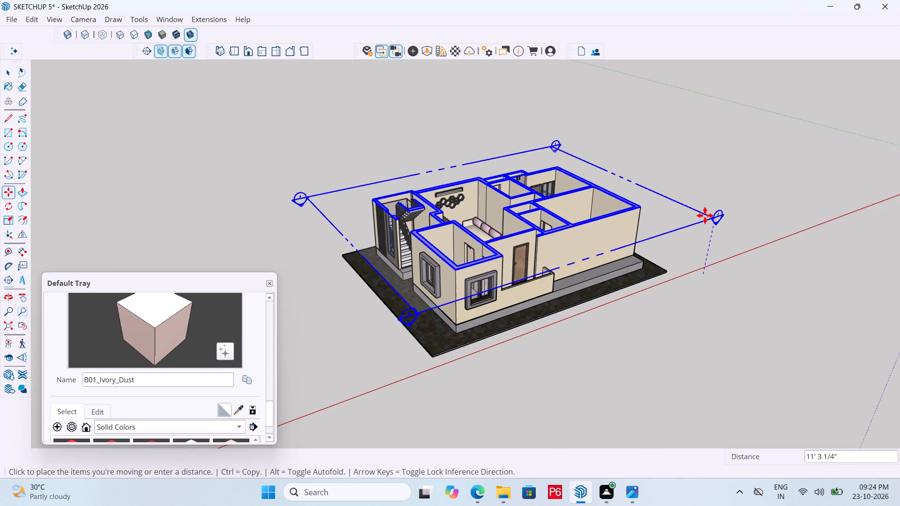
click(706, 215)
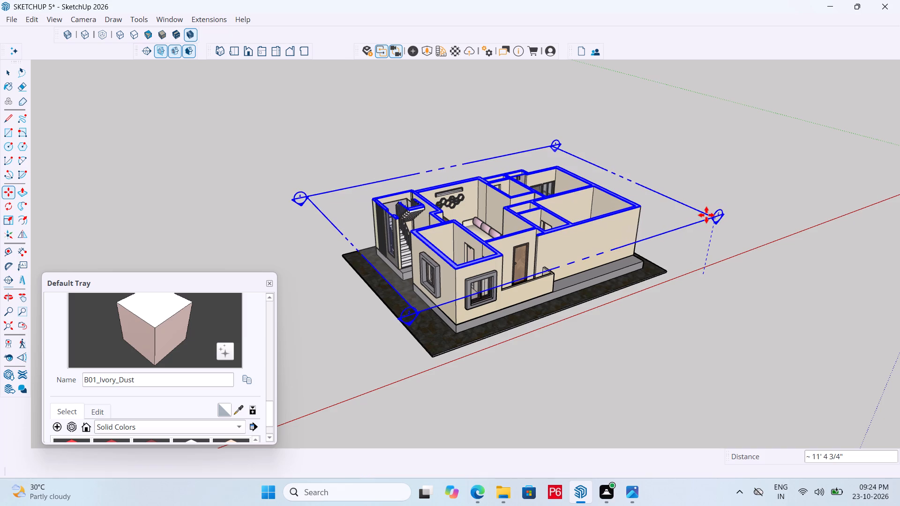
Examine the interior of the cut-open house, covering the living room, staircase, bedrooms and small rooms from several sides.
middle_drag(540, 246, 661, 386)
middle_drag(522, 284, 366, 235)
scroll(522, 284, down, 1)
scroll(365, 235, up, 6)
middle_drag(633, 199, 291, 157)
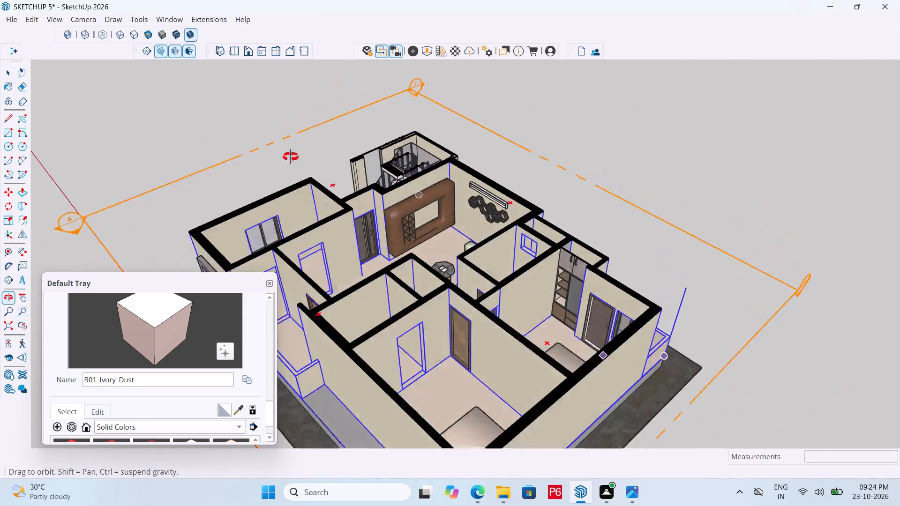
middle_drag(291, 157, 460, 178)
scroll(458, 179, up, 1)
scroll(741, 315, up, 5)
middle_drag(614, 272, 558, 277)
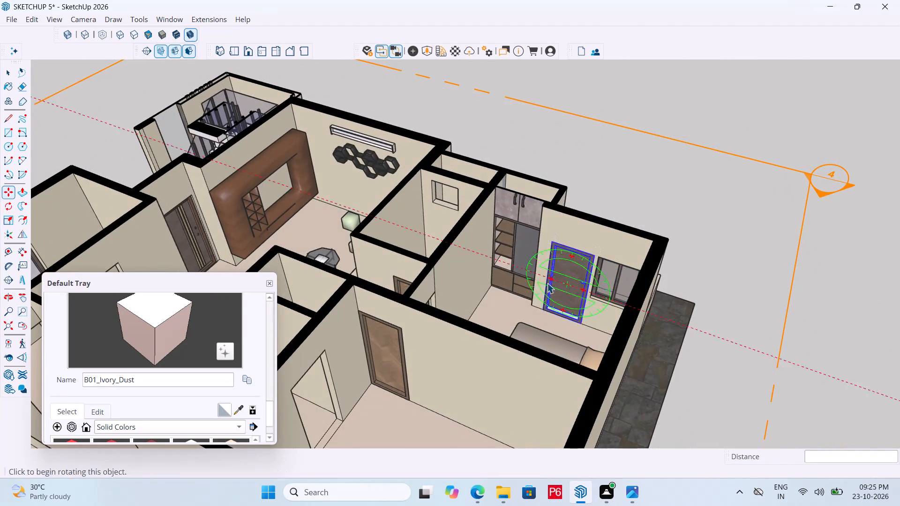
key(space)
middle_drag(458, 311, 796, 356)
scroll(634, 270, down, 5)
middle_drag(608, 278, 519, 313)
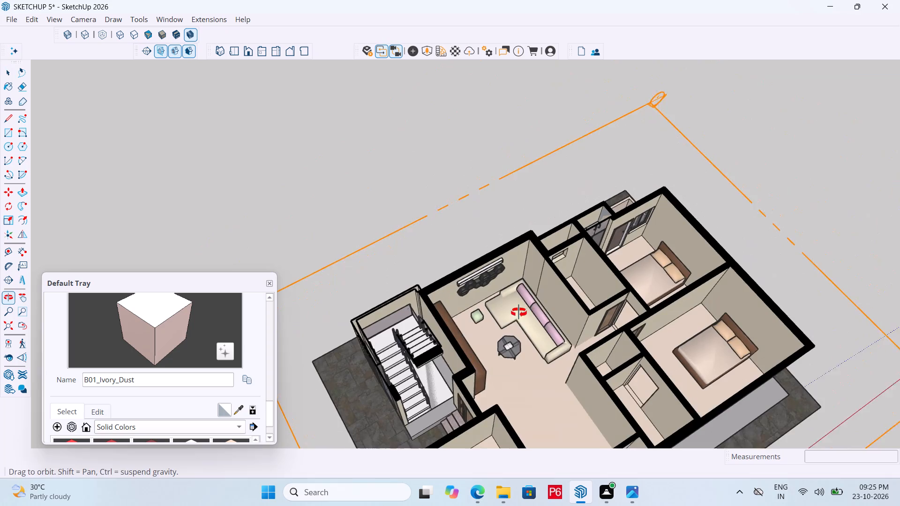
middle_drag(519, 313, 509, 317)
scroll(635, 314, up, 3)
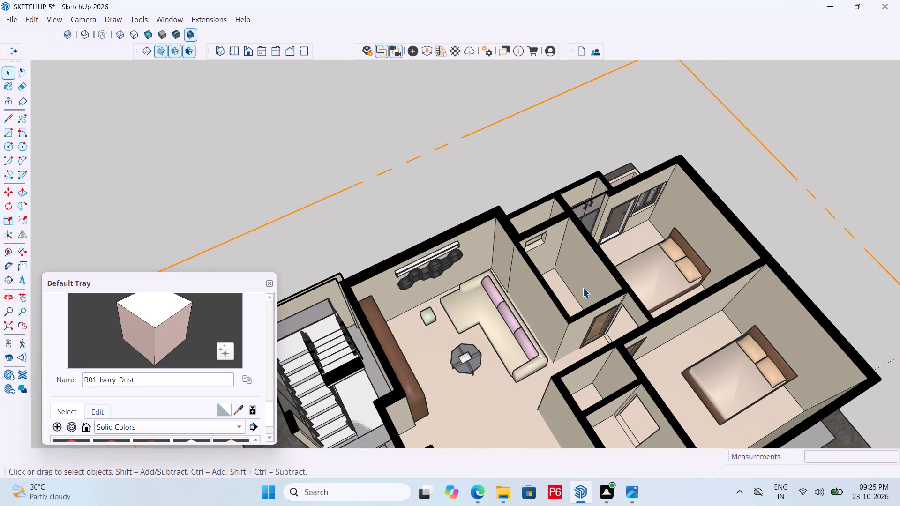
scroll(489, 263, down, 7)
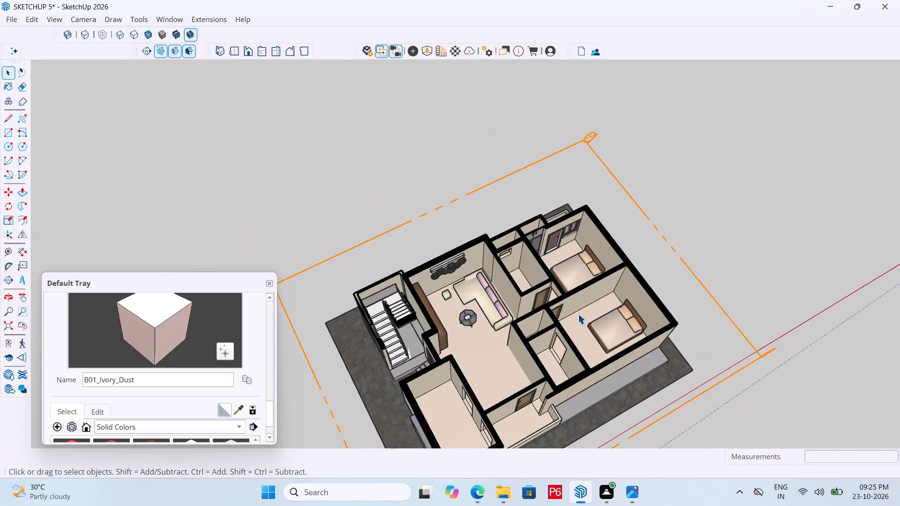
middle_drag(574, 315, 527, 282)
scroll(526, 273, up, 11)
middle_drag(472, 319, 485, 333)
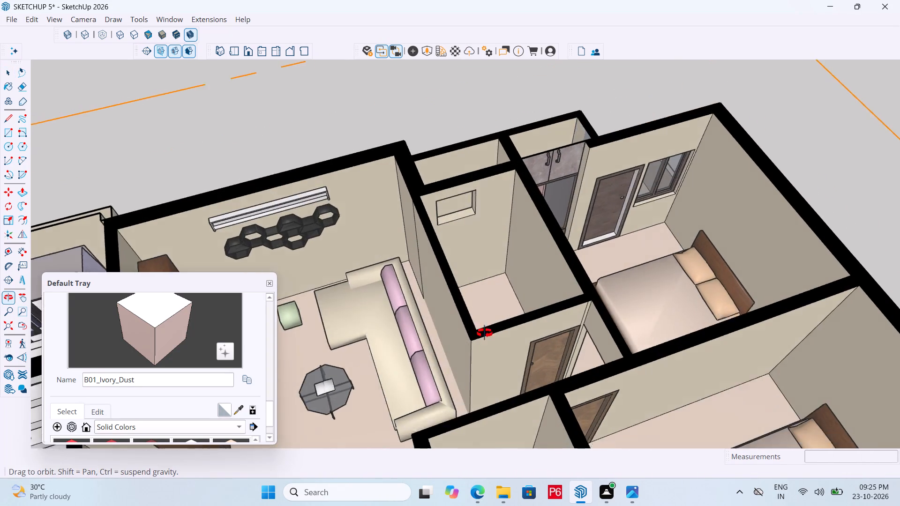
middle_drag(485, 333, 591, 239)
scroll(591, 221, up, 1)
scroll(564, 146, down, 7)
scroll(491, 181, down, 5)
middle_drag(466, 230, 375, 335)
scroll(388, 316, up, 1)
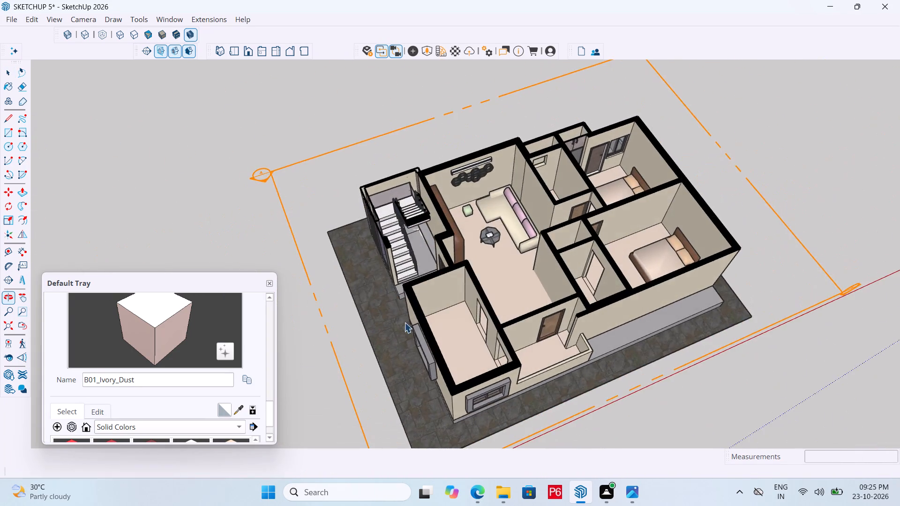
scroll(551, 238, up, 4)
middle_drag(551, 236, 495, 223)
scroll(485, 218, down, 1)
middle_drag(465, 207, 524, 206)
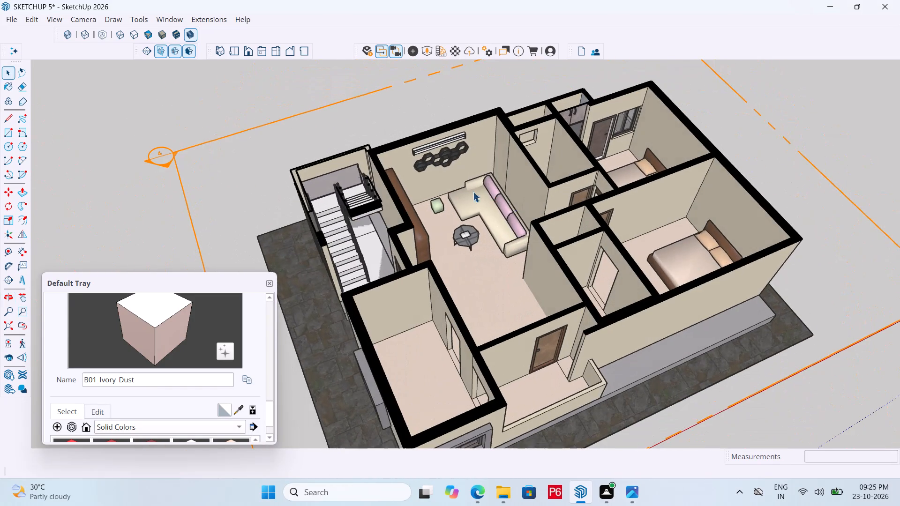
scroll(312, 231, down, 6)
middle_drag(489, 237, 551, 251)
scroll(459, 152, up, 6)
middle_click(459, 152)
middle_drag(476, 204, 395, 191)
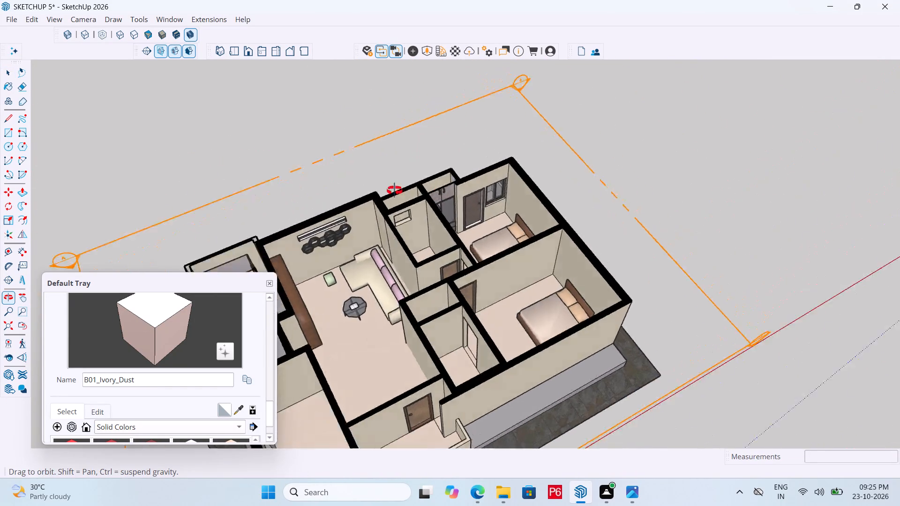
middle_drag(395, 191, 411, 207)
scroll(273, 161, up, 1)
scroll(618, 219, down, 6)
middle_drag(486, 197, 390, 170)
scroll(390, 170, up, 3)
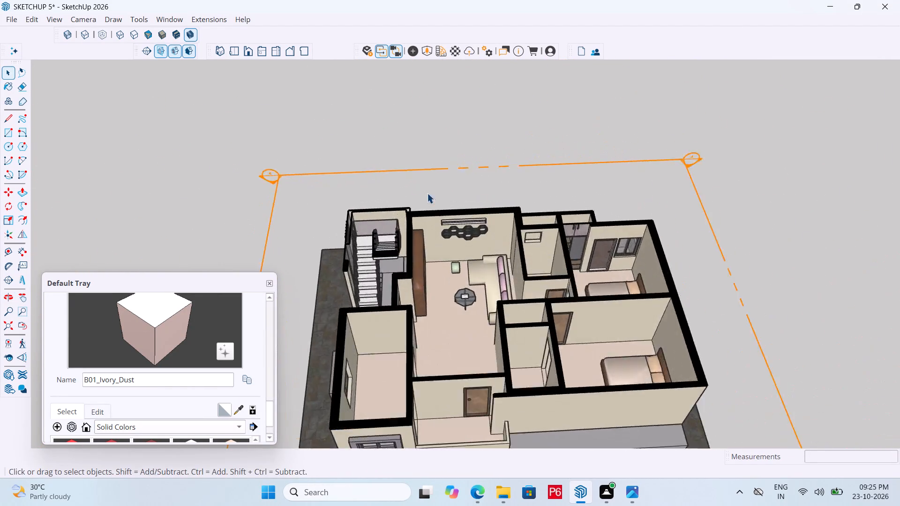
Examine the small empty room between the living room sofa and the rear bedroom up close.
scroll(427, 193, up, 4)
middle_drag(579, 315, 648, 400)
scroll(646, 398, up, 1)
scroll(660, 288, up, 12)
middle_drag(485, 231, 451, 237)
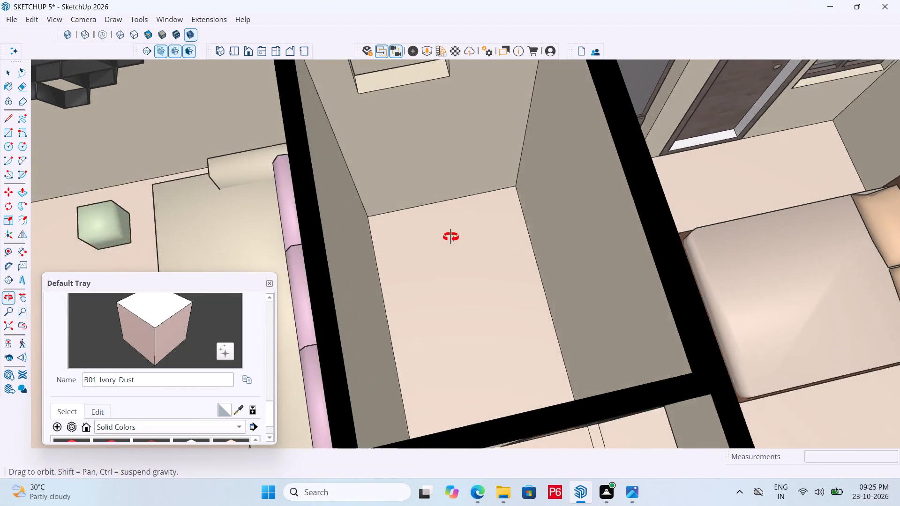
middle_drag(451, 237, 434, 233)
scroll(598, 253, down, 3)
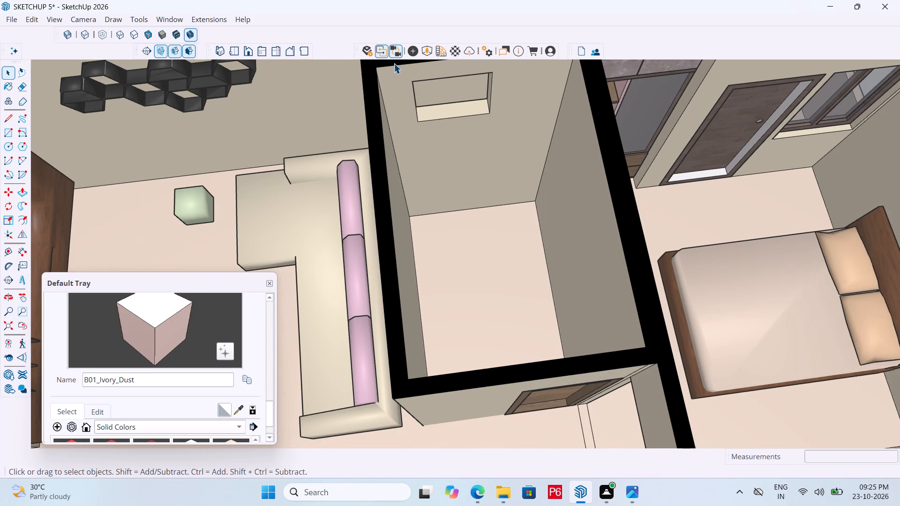
Browse the downloaded furniture and accessories assets in the Enscape Asset Library for items to place in the house.
click(427, 52)
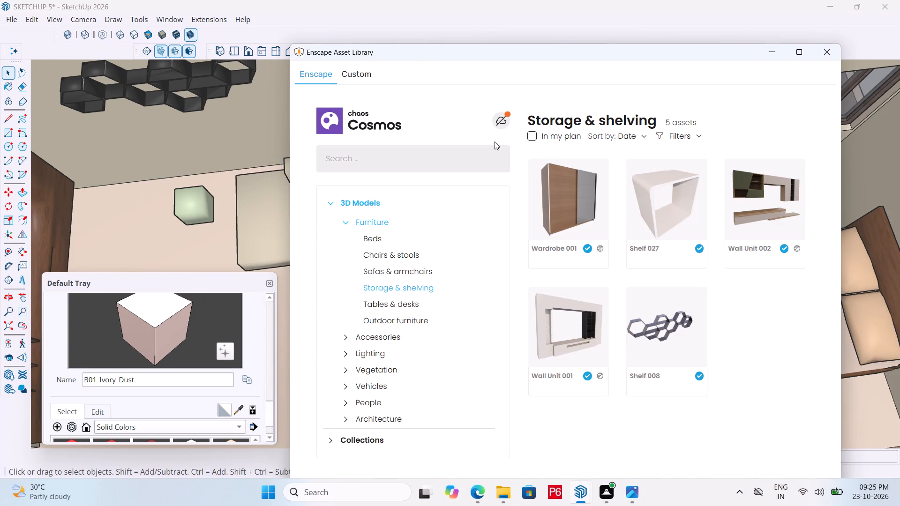
click(390, 259)
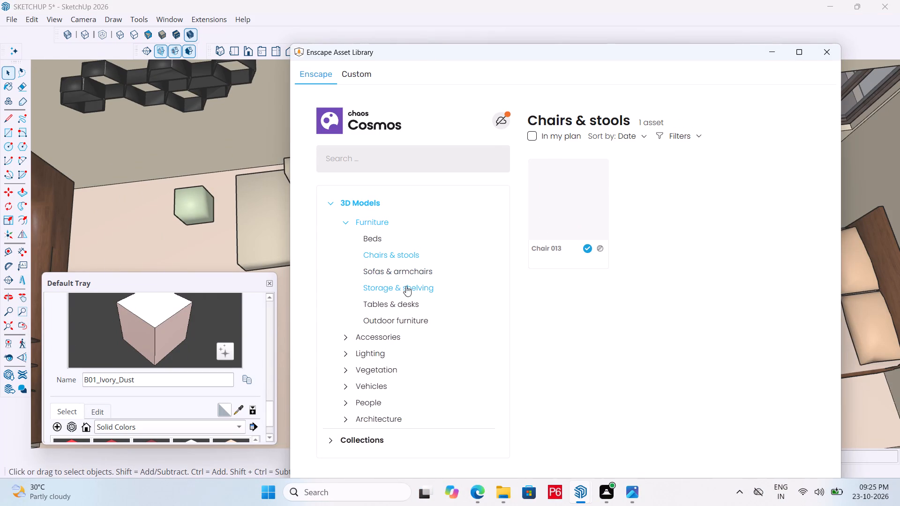
click(410, 271)
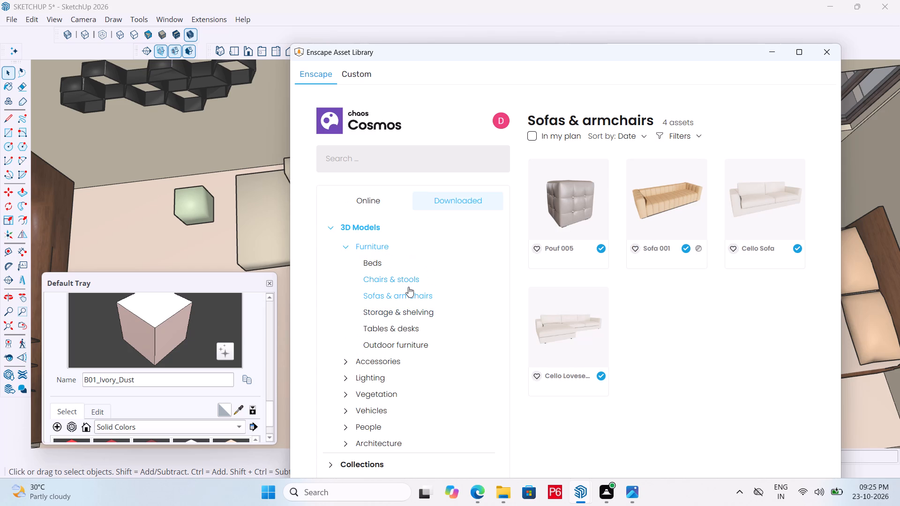
click(408, 287)
click(415, 294)
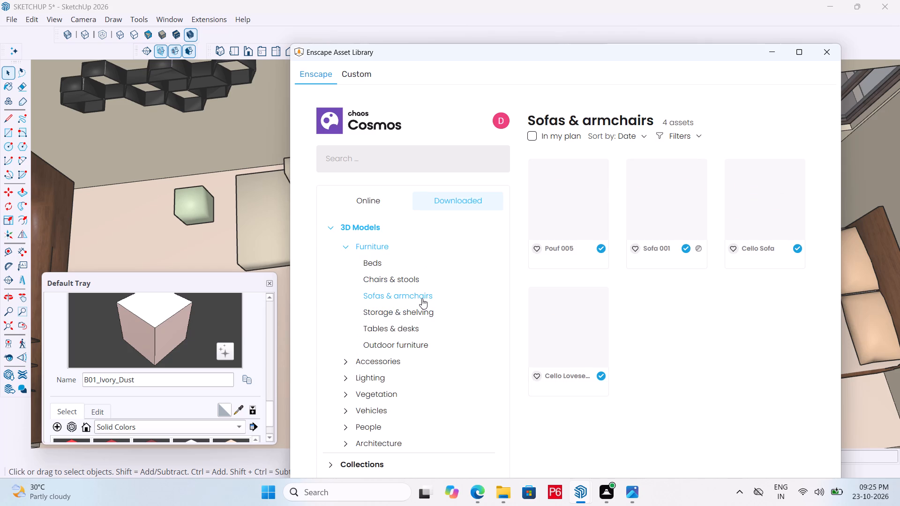
click(416, 332)
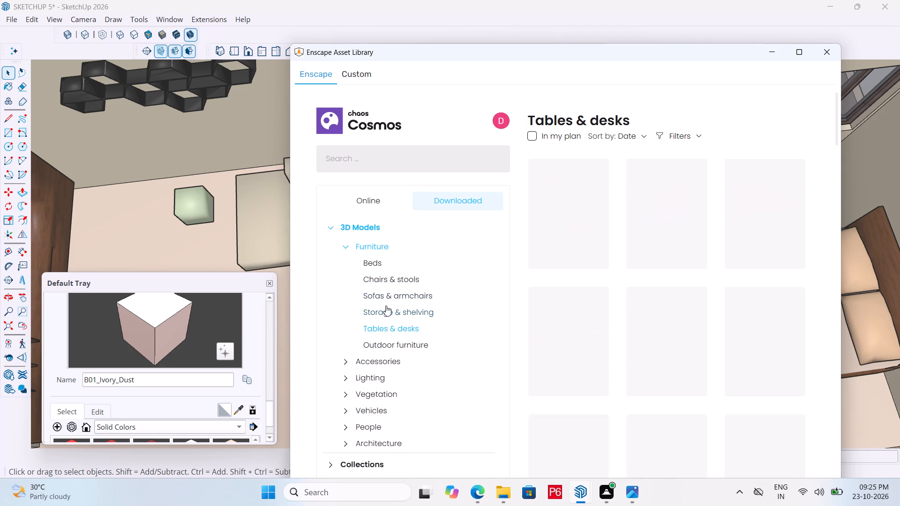
click(398, 318)
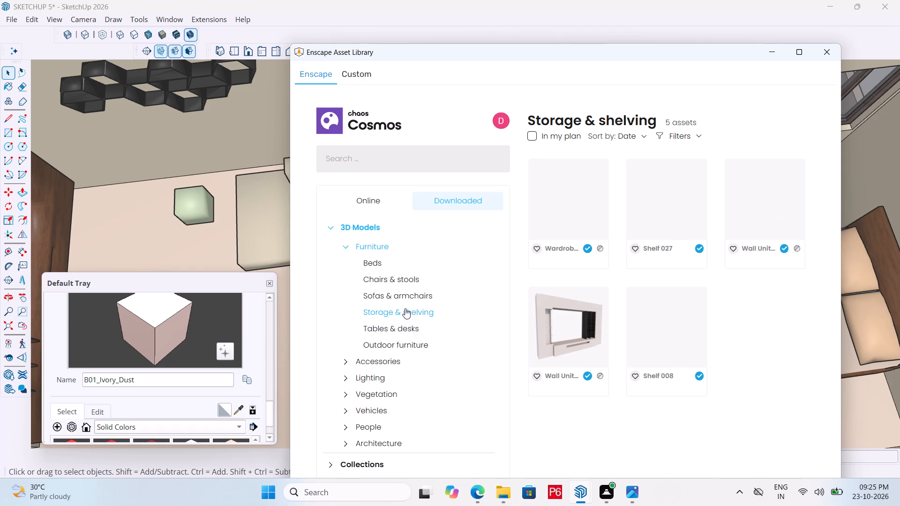
click(418, 348)
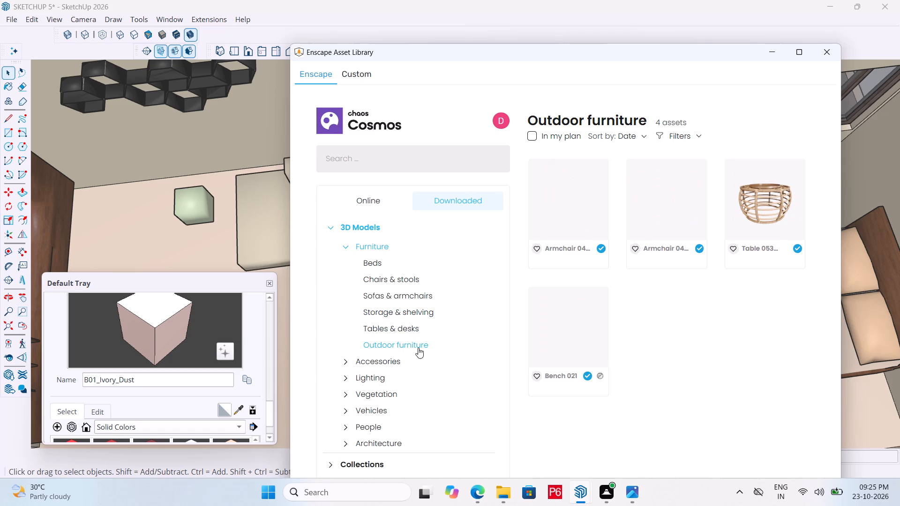
click(401, 326)
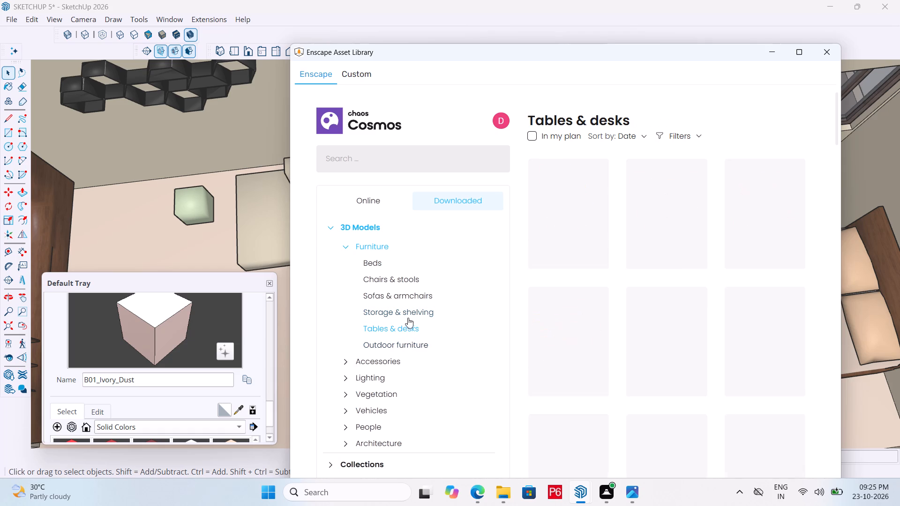
click(413, 312)
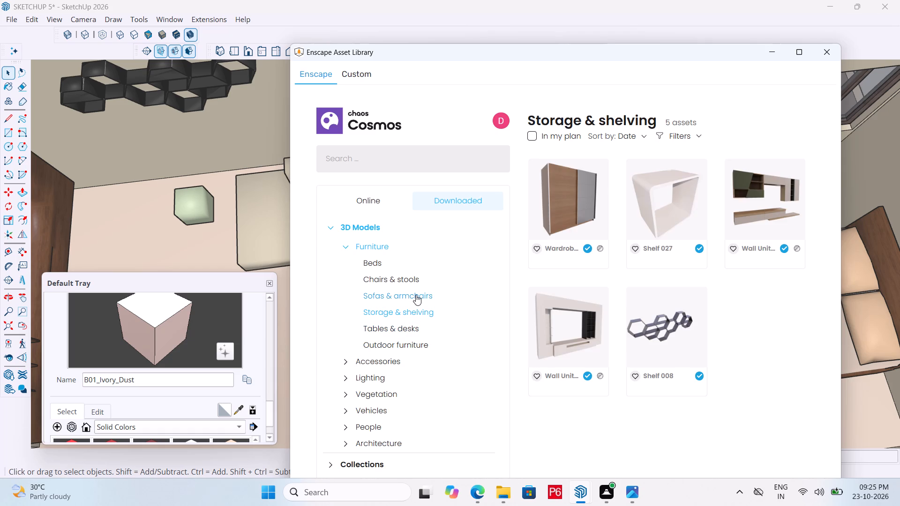
click(415, 294)
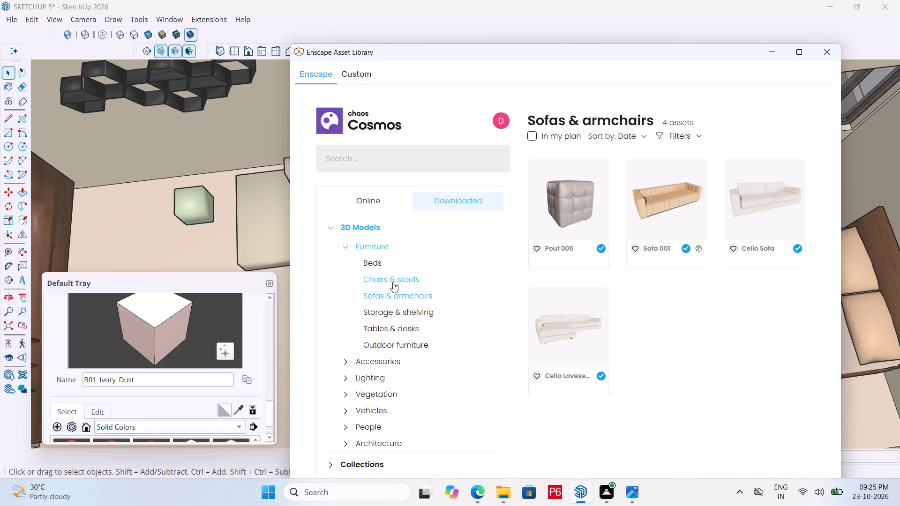
click(393, 282)
click(376, 267)
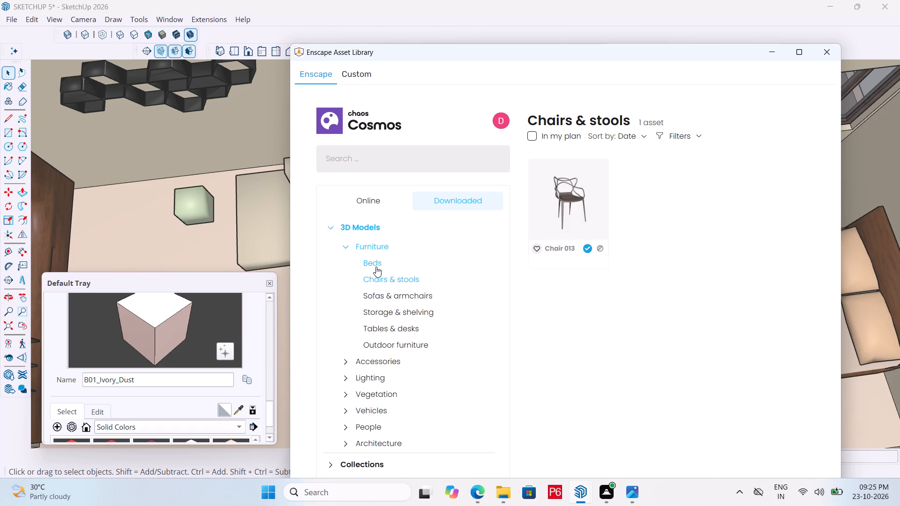
click(382, 247)
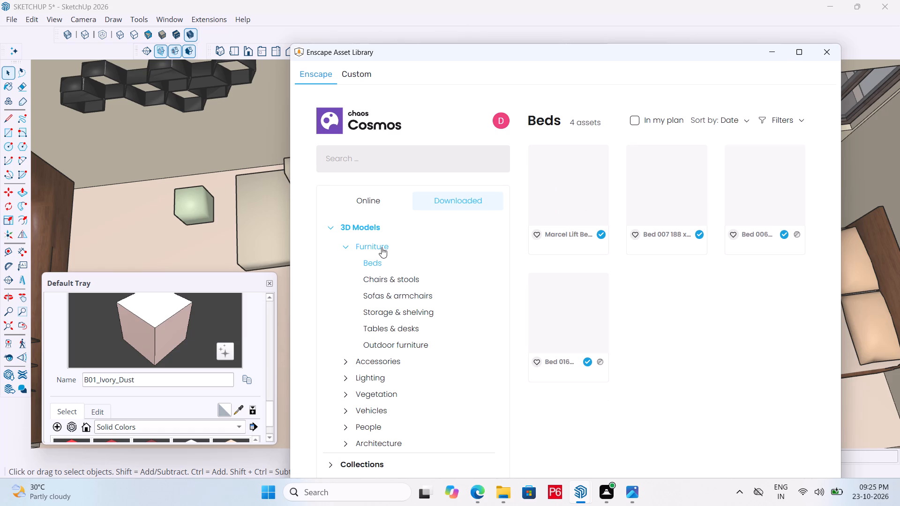
scroll(720, 286, down, 4)
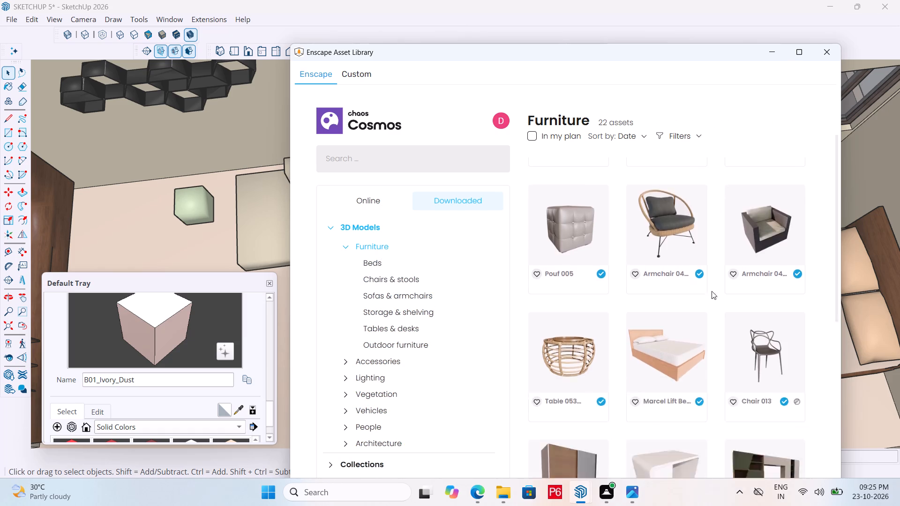
scroll(712, 291, down, 9)
scroll(691, 323, down, 6)
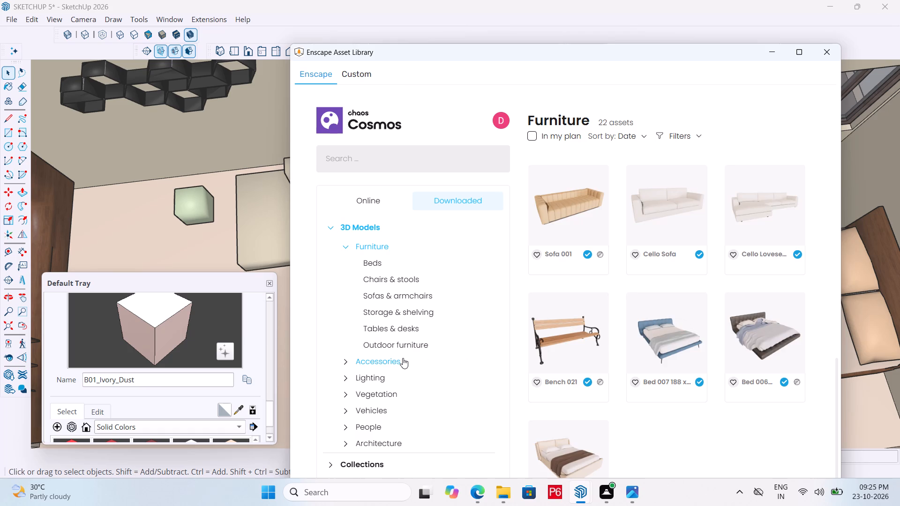
click(403, 358)
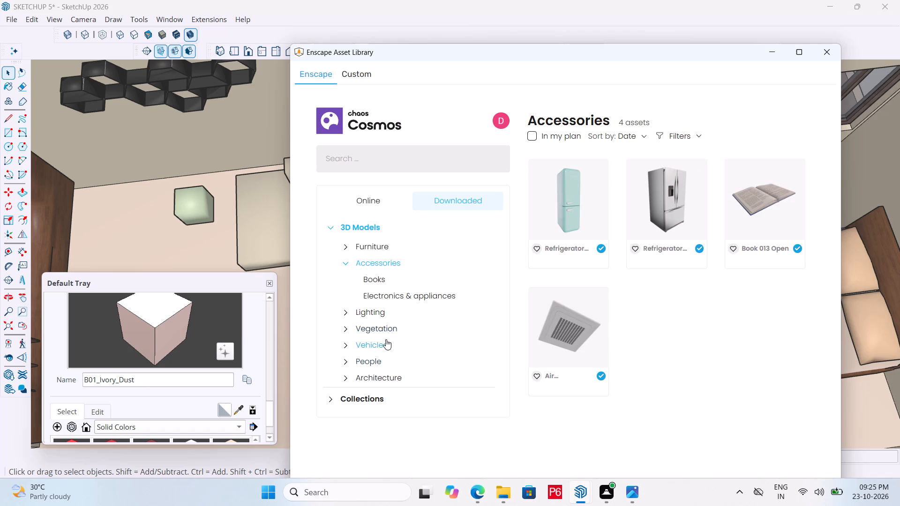
Place the Toilet 005 asset from the Architecture category on the floor of the small empty room behind the living room sofa.
click(381, 373)
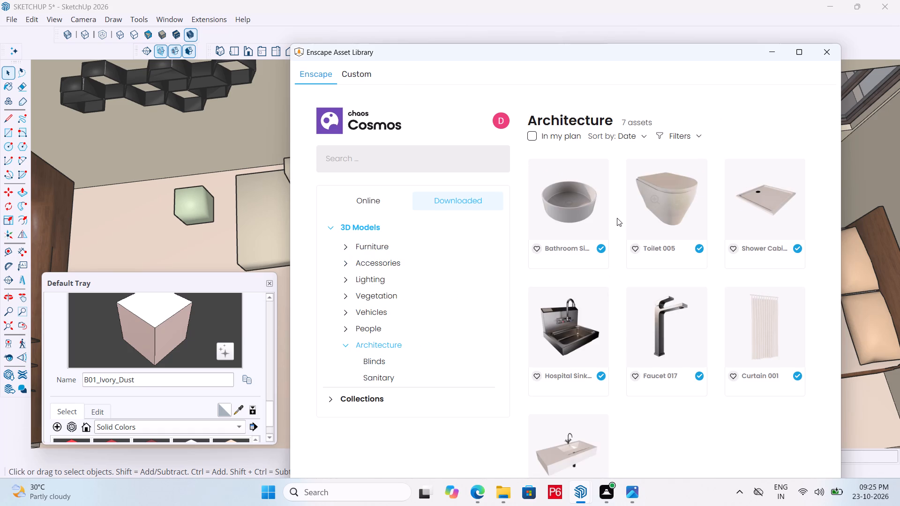
click(678, 203)
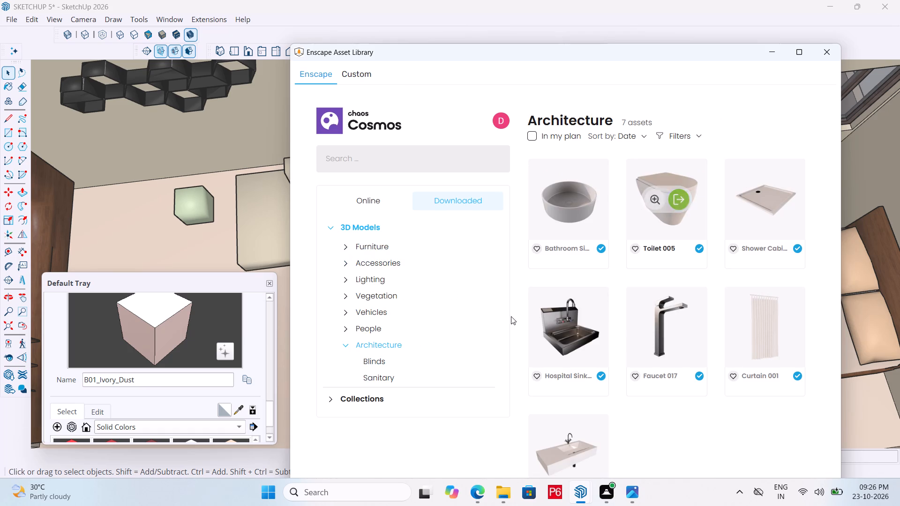
scroll(618, 226, down, 7)
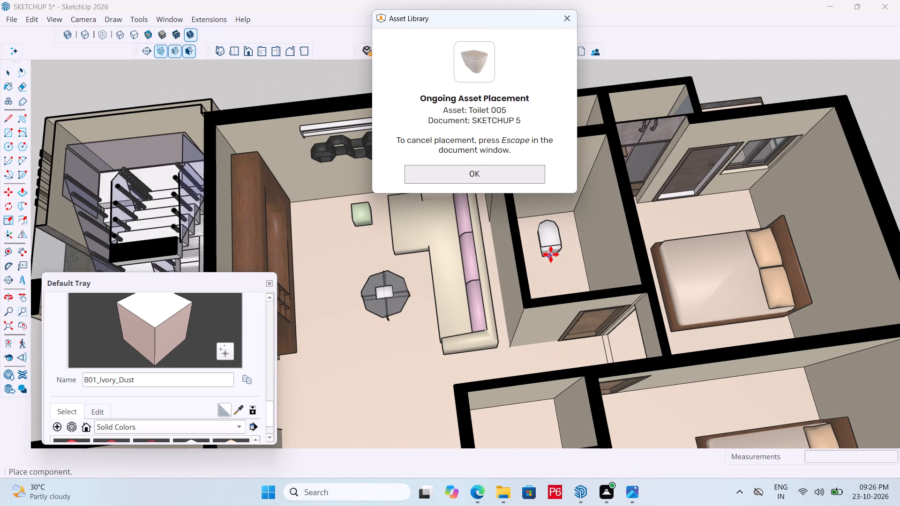
middle_click(551, 254)
click(674, 203)
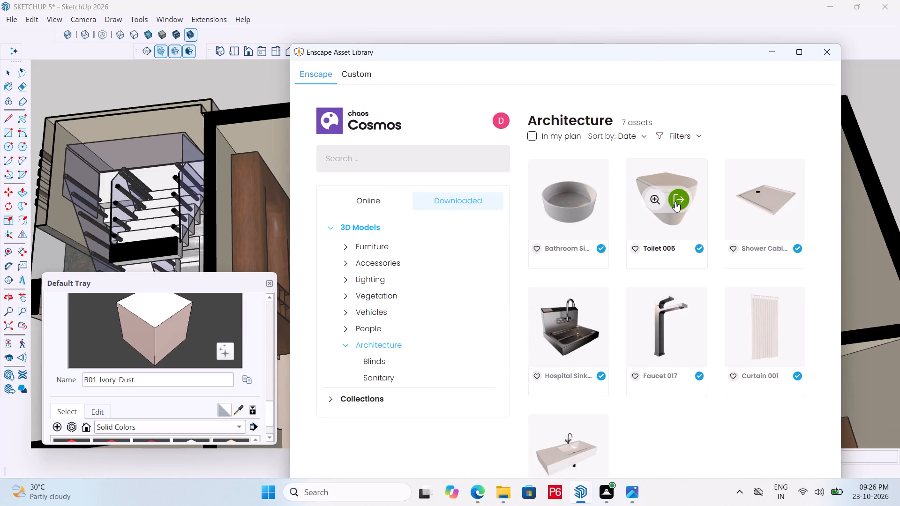
click(537, 181)
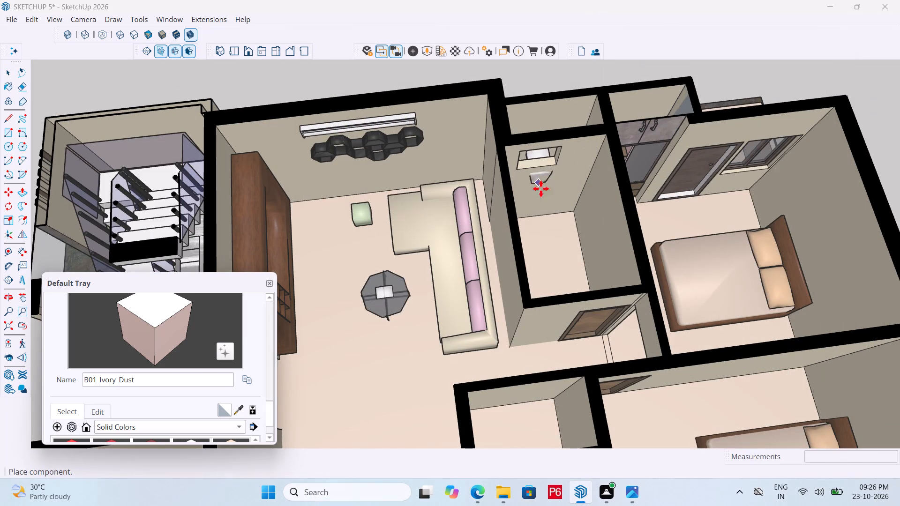
click(546, 263)
key(space)
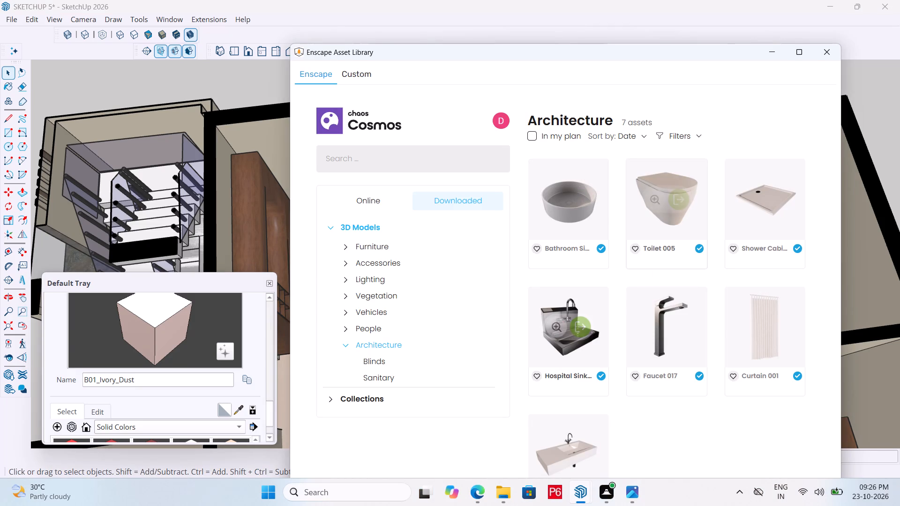
Place the Shower Cabin 003 asset on the same bathroom floor, between the toilet and the doorway wall.
click(779, 199)
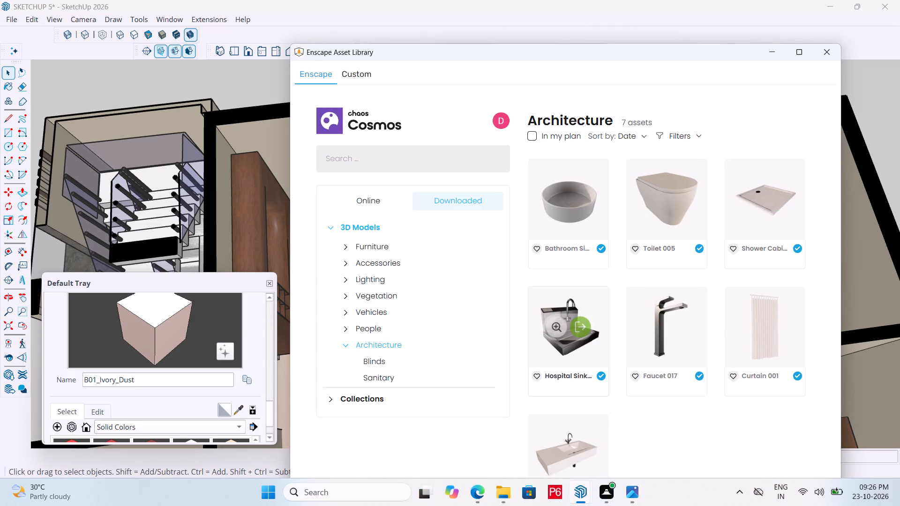
scroll(585, 290, up, 5)
middle_drag(556, 301, 552, 319)
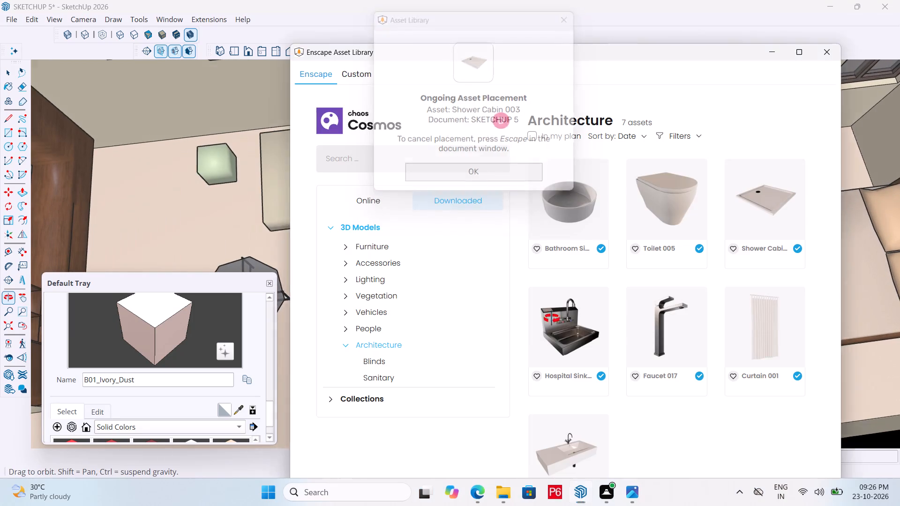
middle_drag(552, 319, 488, 345)
click(825, 56)
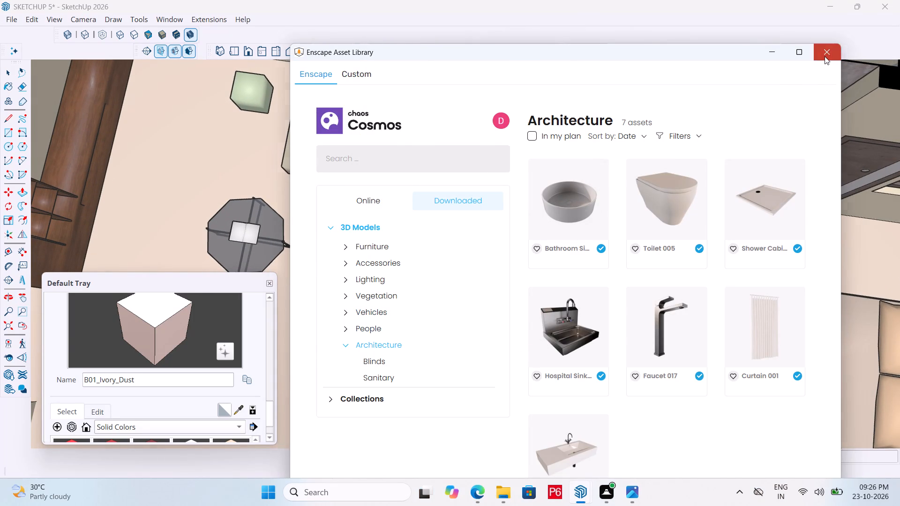
scroll(568, 320, up, 2)
click(531, 342)
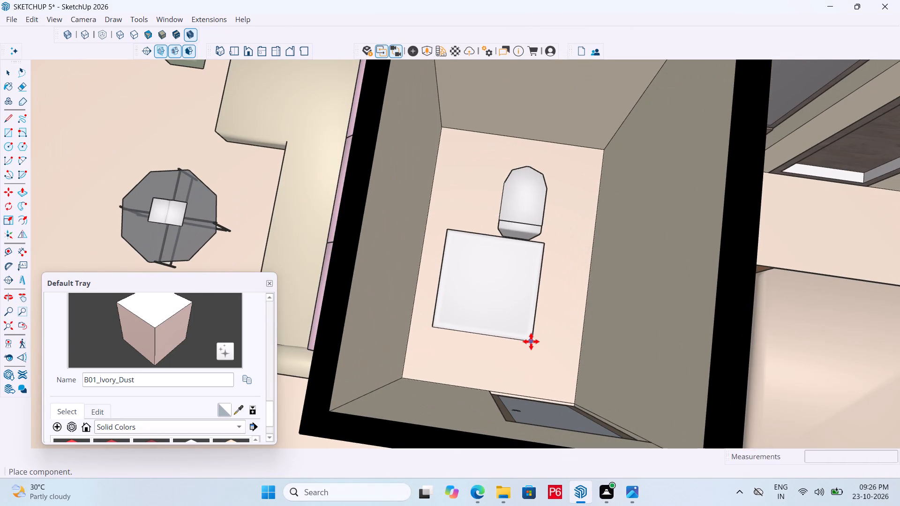
key(space)
Save the house model.
key(ctrl+s)
key(ctrl+s)
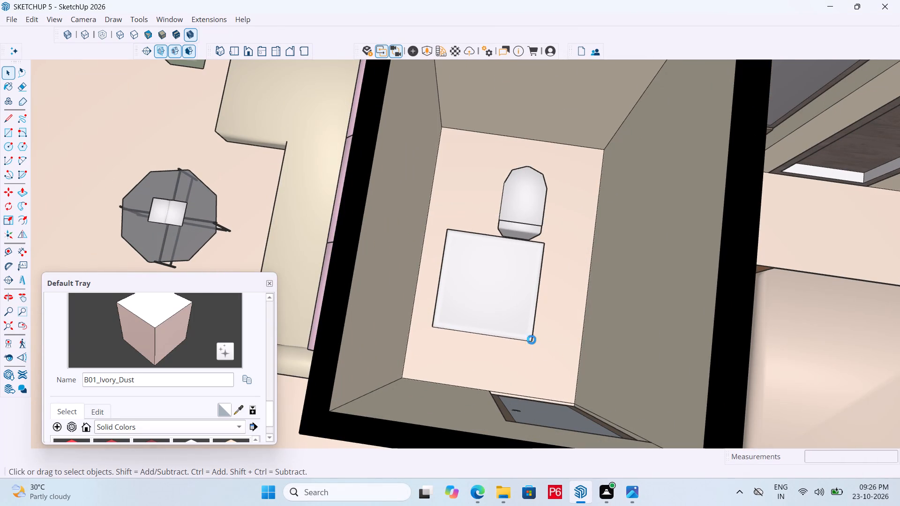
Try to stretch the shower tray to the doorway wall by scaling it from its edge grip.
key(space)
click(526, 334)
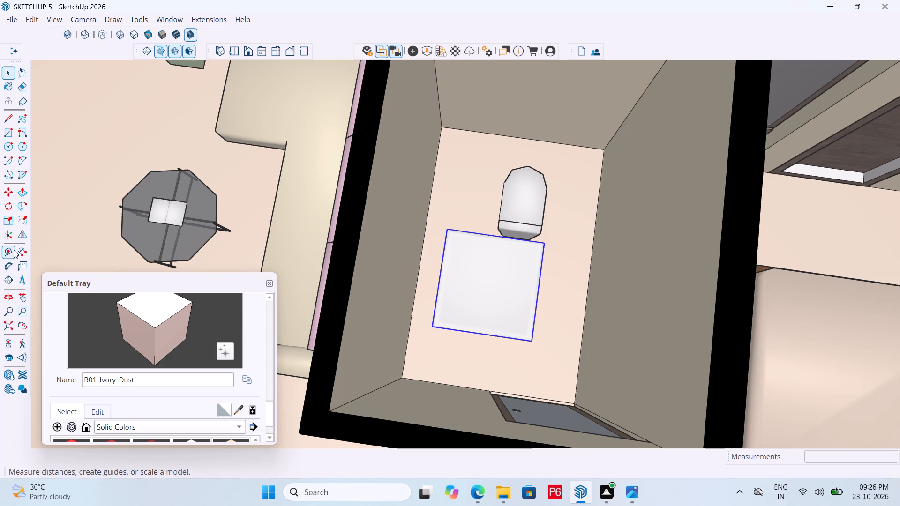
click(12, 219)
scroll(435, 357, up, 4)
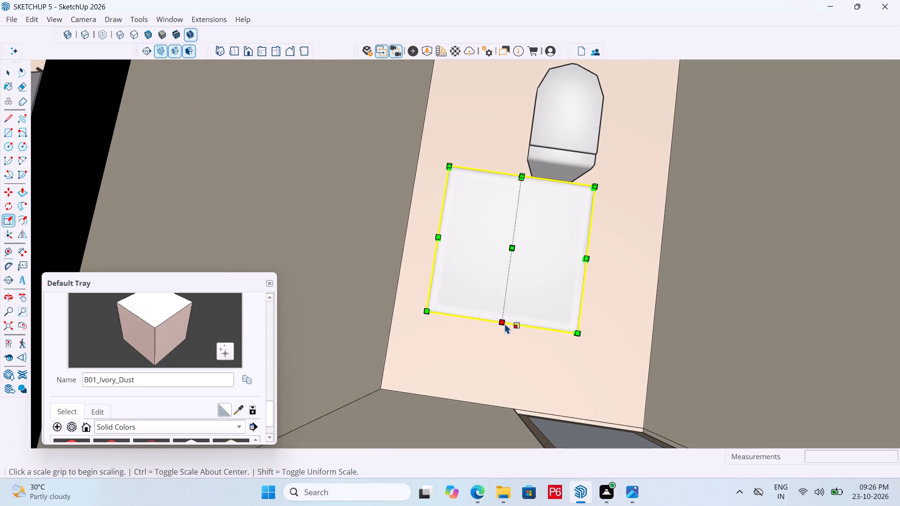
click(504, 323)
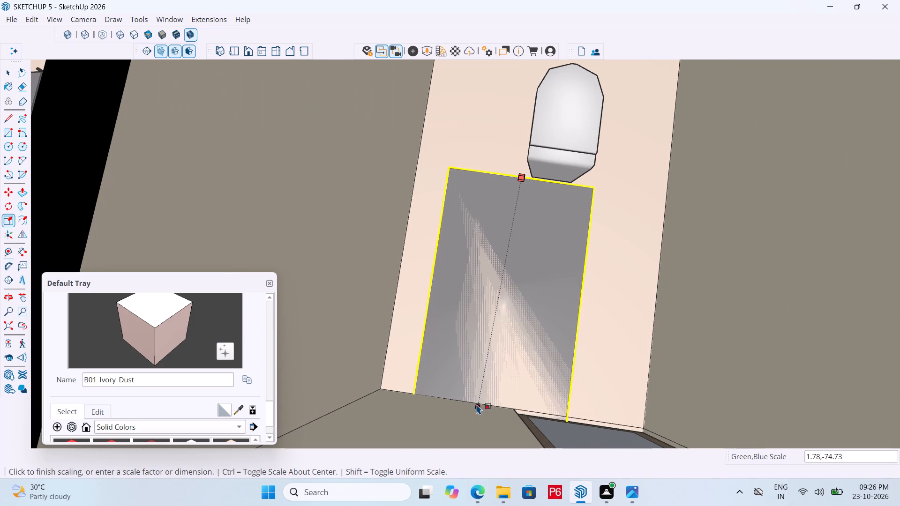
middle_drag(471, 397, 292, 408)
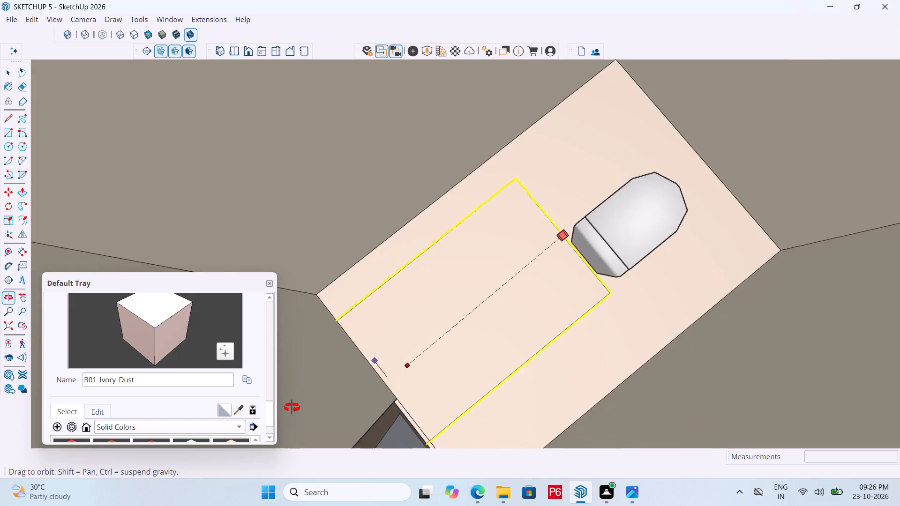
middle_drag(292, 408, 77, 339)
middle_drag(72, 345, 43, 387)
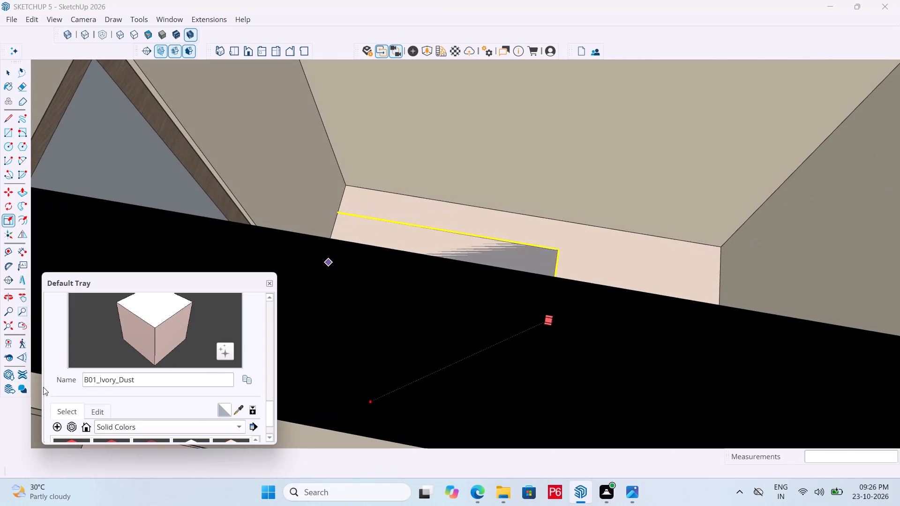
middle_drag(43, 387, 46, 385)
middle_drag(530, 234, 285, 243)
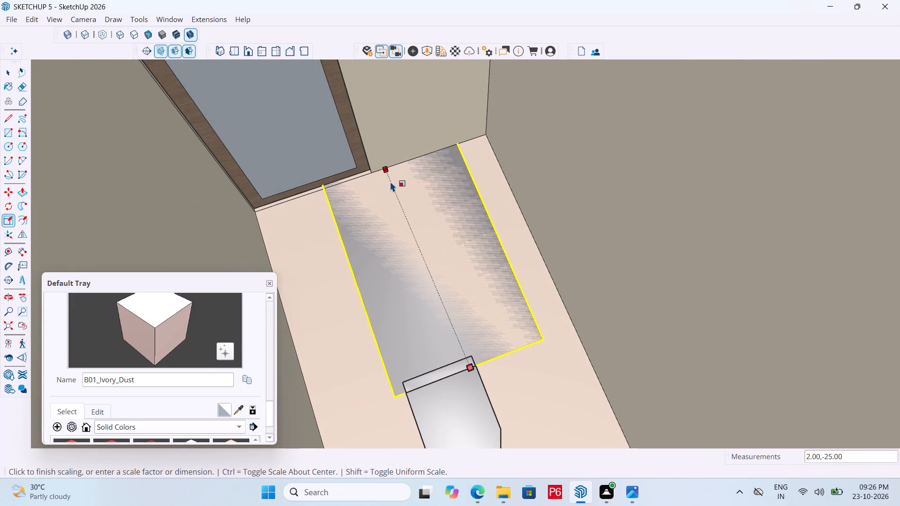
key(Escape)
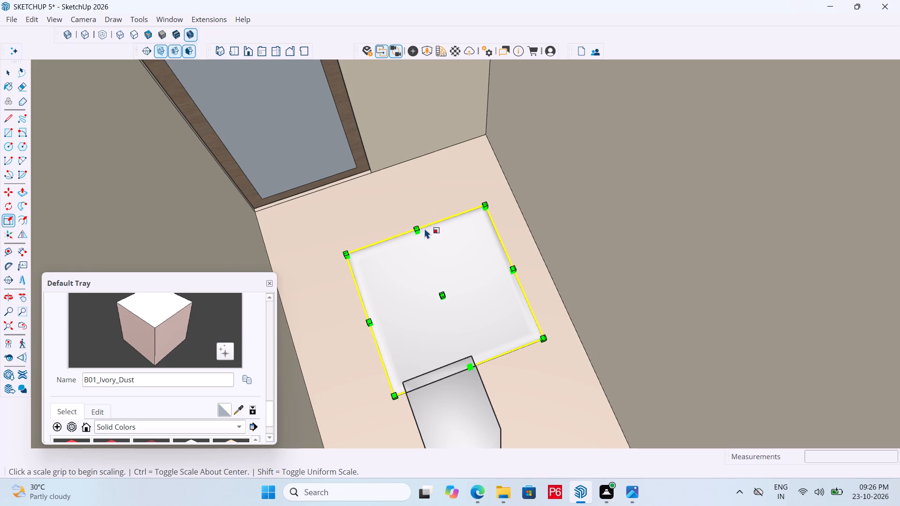
Scale the shower tray lengthwise by about 1.54 so its front edge meets the doorway wall.
scroll(418, 236, up, 9)
middle_drag(418, 239, 411, 231)
middle_drag(406, 230, 396, 186)
scroll(402, 213, up, 1)
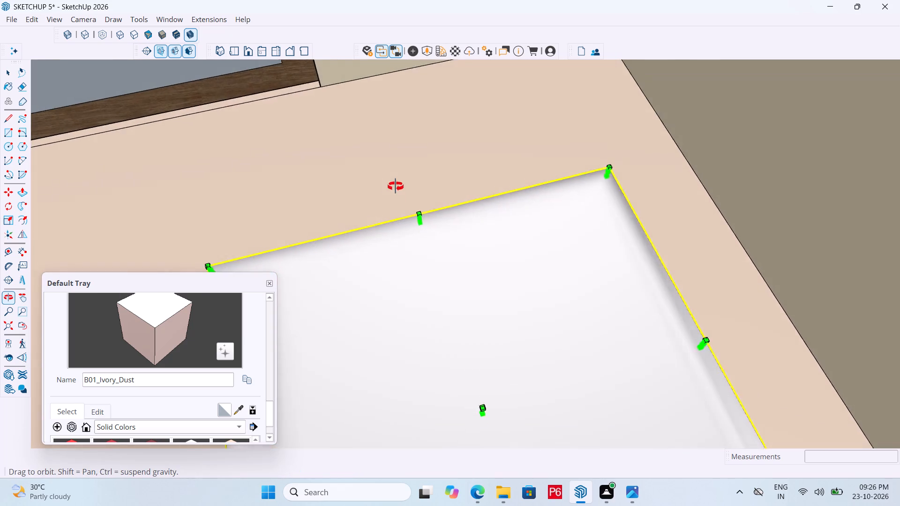
middle_drag(396, 186, 384, 163)
scroll(407, 222, up, 10)
middle_click(408, 219)
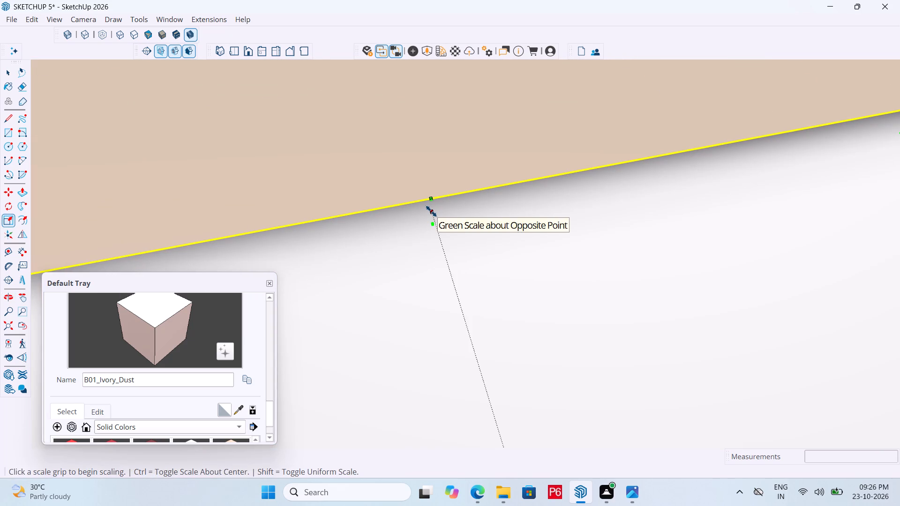
click(431, 211)
scroll(421, 235, down, 7)
scroll(430, 303, down, 3)
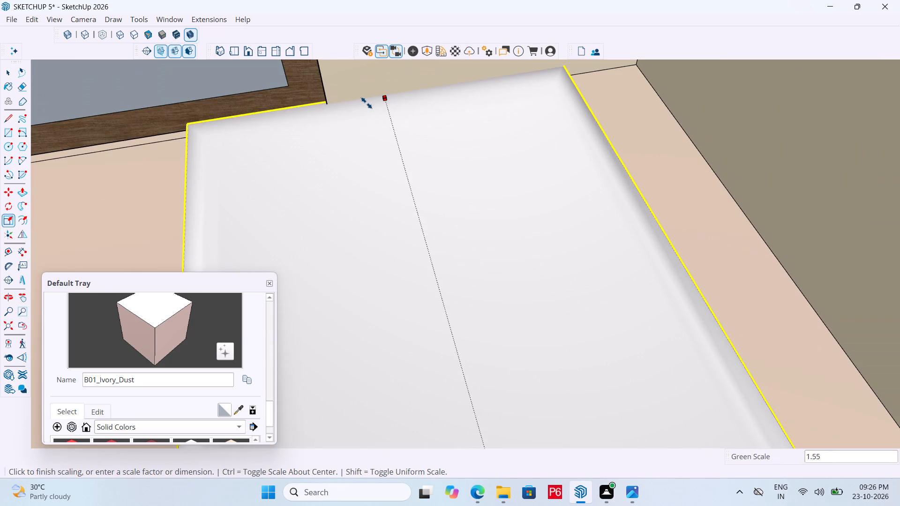
click(358, 85)
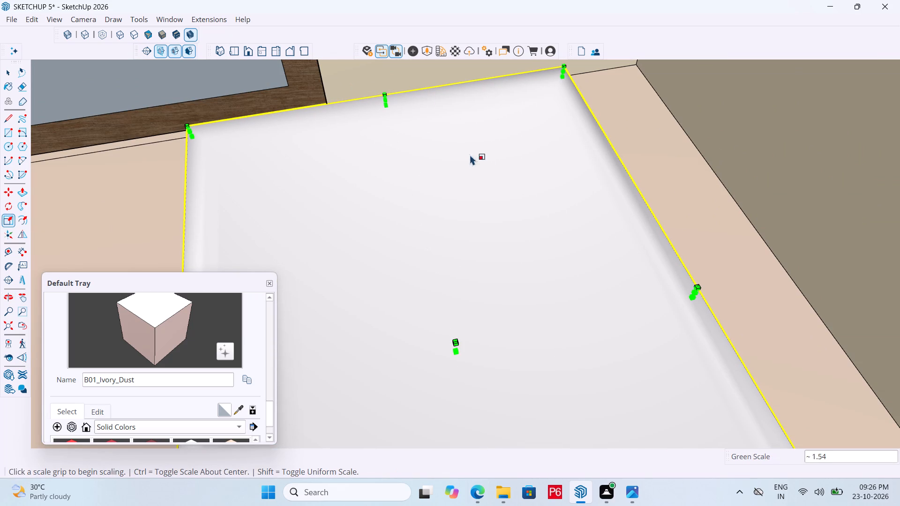
Scale the shower tray widthwise until its edge meets the living-room-side wall.
scroll(704, 308, up, 4)
click(688, 287)
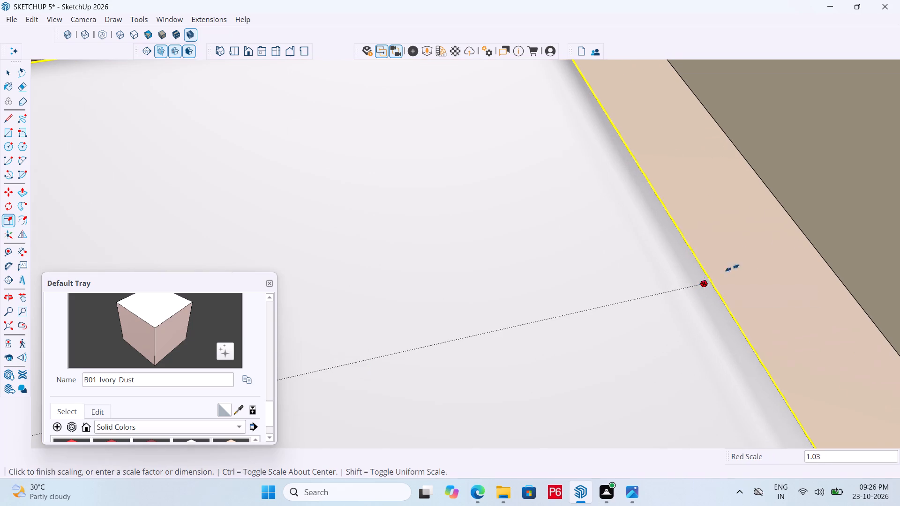
click(844, 199)
scroll(836, 171, down, 6)
scroll(760, 220, down, 3)
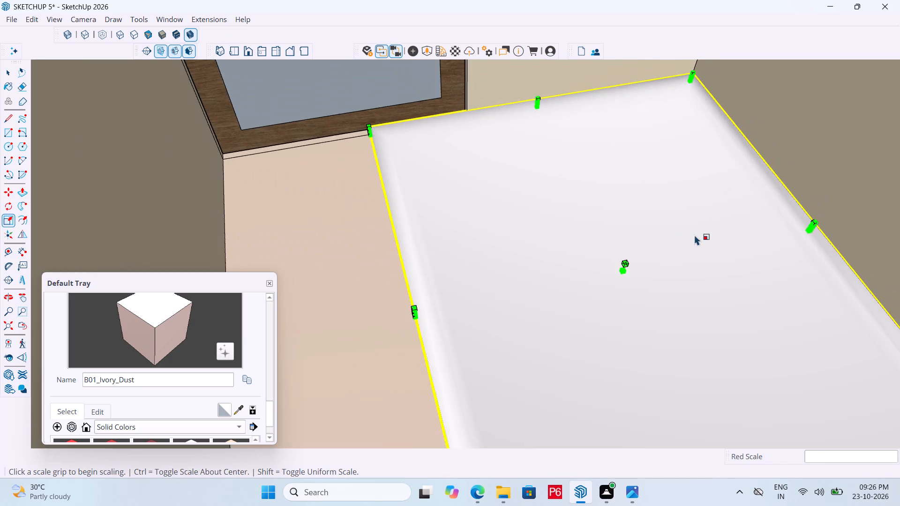
middle_drag(611, 247, 340, 251)
scroll(579, 310, down, 6)
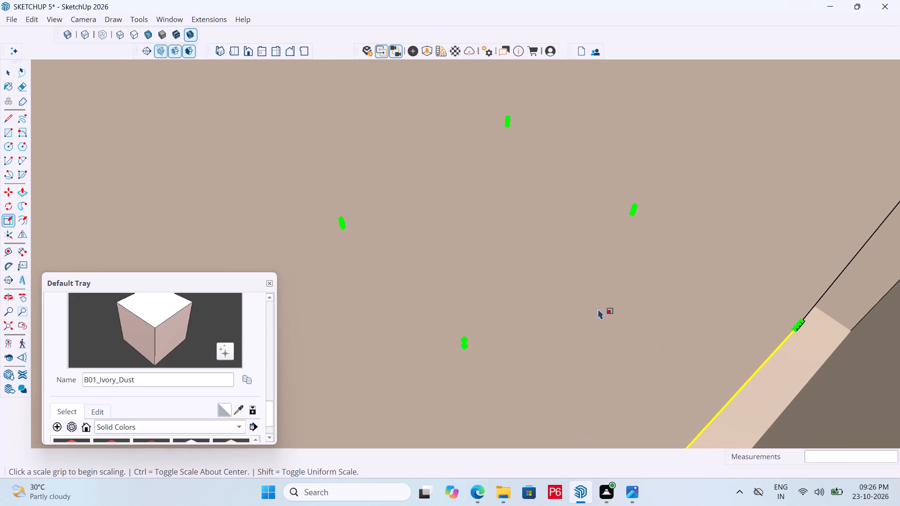
scroll(634, 326, down, 15)
scroll(652, 379, down, 20)
scroll(652, 379, down, 2)
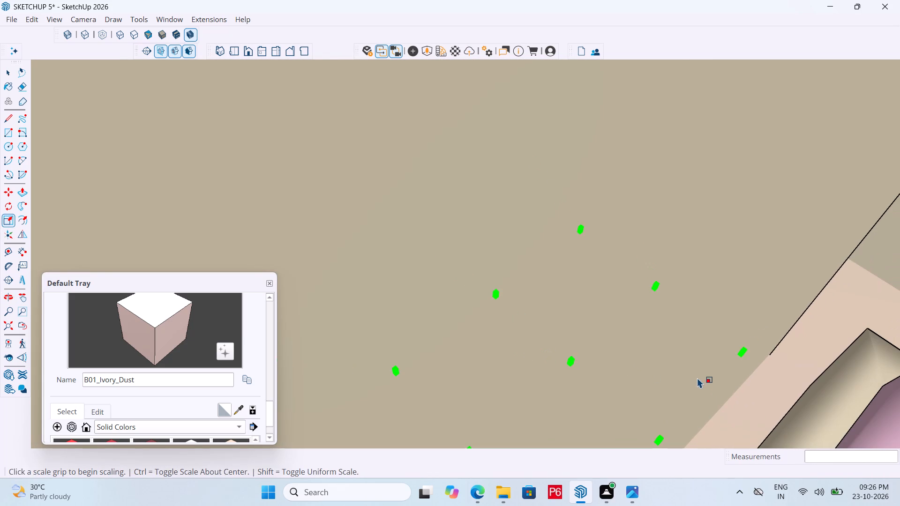
Save the house model.
key(ctrl+s)
key(ctrl+s)
key(ctrl+s)
key(ctrl+s)
key(ctrl+s)
key(ctrl+s)
key(ctrl+s)
Scale the shower tray widthwise by about 1.41 so its opposite edge reaches the bedroom-side wall.
scroll(507, 301, up, 11)
scroll(614, 376, down, 5)
scroll(706, 407, down, 6)
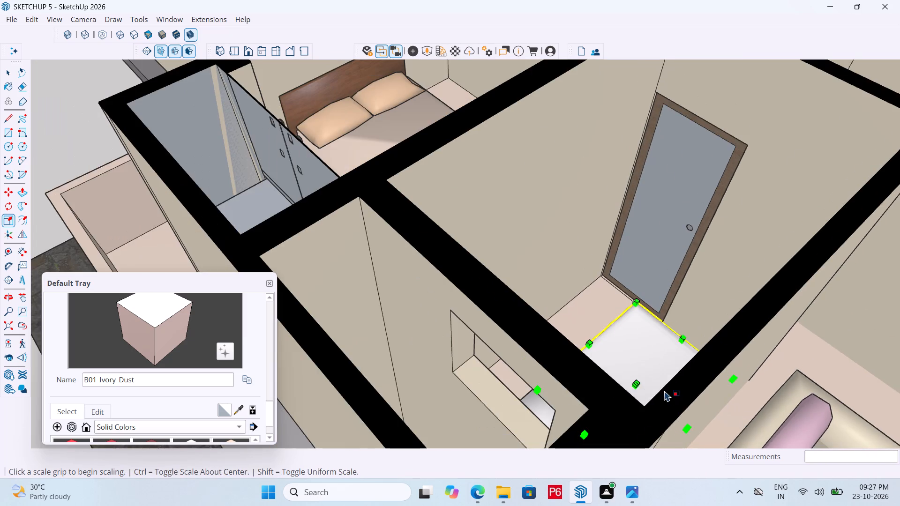
scroll(622, 315, up, 8)
scroll(554, 373, up, 9)
middle_drag(554, 373, 531, 365)
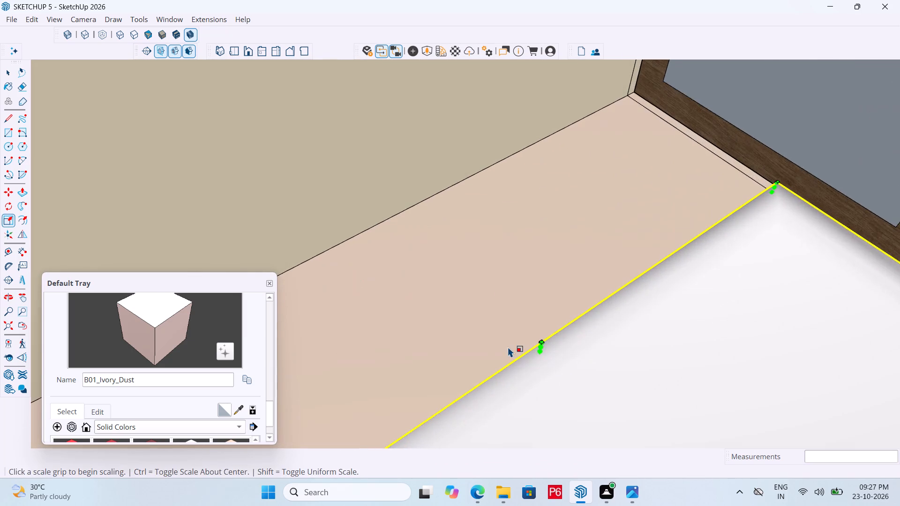
scroll(508, 347, up, 10)
middle_drag(550, 358, 541, 357)
click(516, 325)
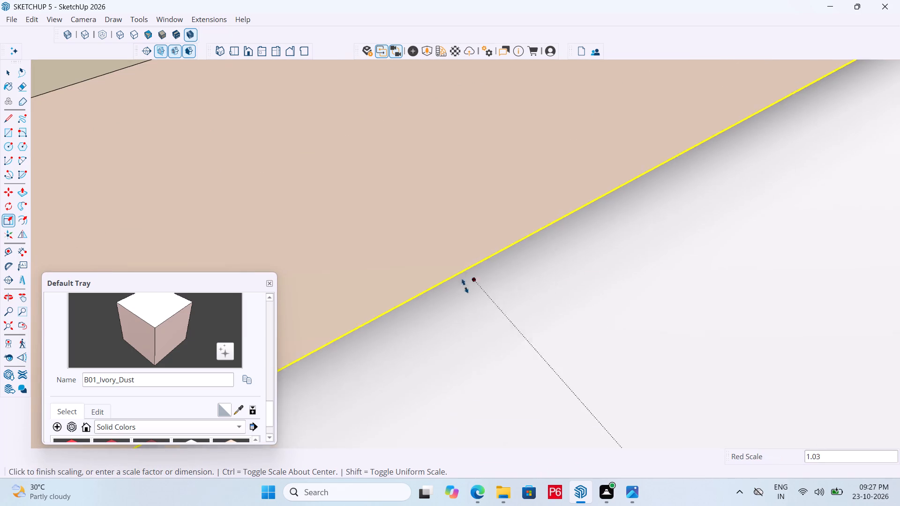
scroll(383, 245, down, 6)
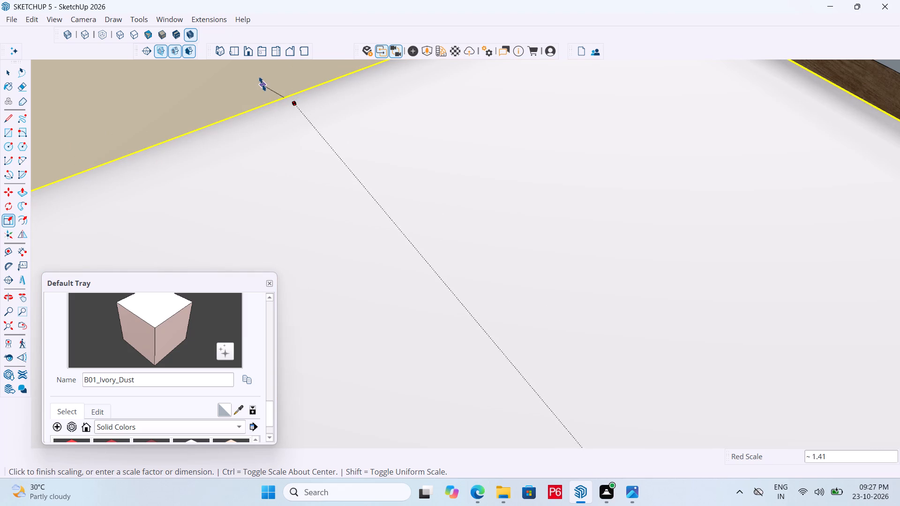
click(262, 84)
Scale the shower tray lengthwise by about 1.70, past the toilet, so it reaches the window wall.
scroll(503, 205, down, 6)
scroll(682, 253, down, 7)
scroll(479, 225, down, 6)
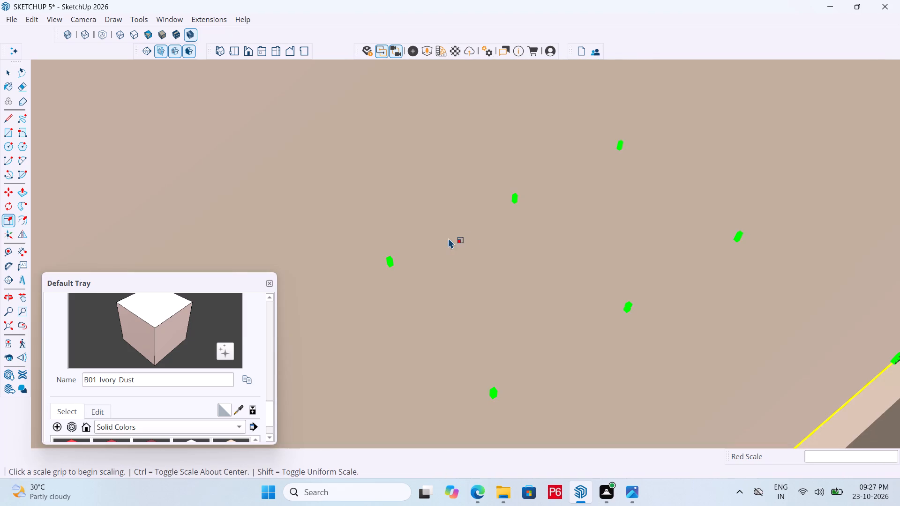
click(234, 52)
scroll(524, 220, down, 6)
scroll(428, 213, down, 6)
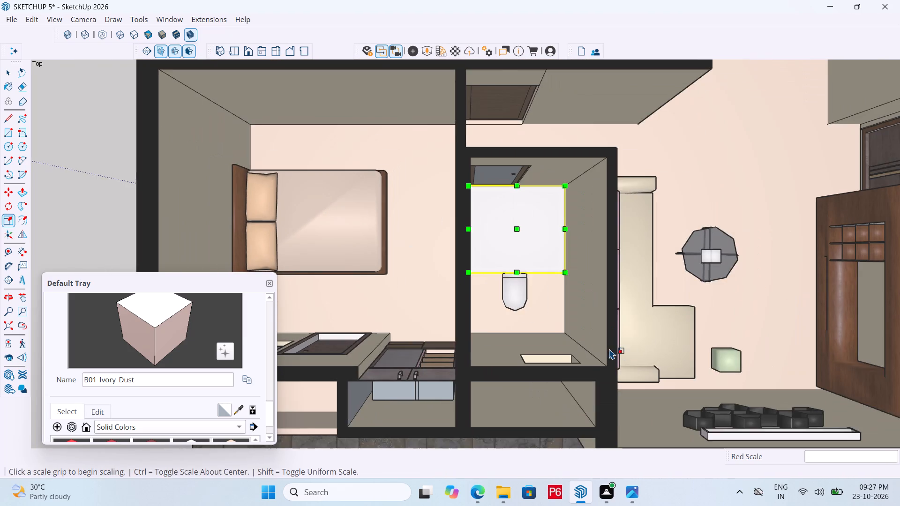
middle_drag(581, 341, 120, 271)
middle_drag(367, 306, 215, 304)
scroll(374, 302, up, 2)
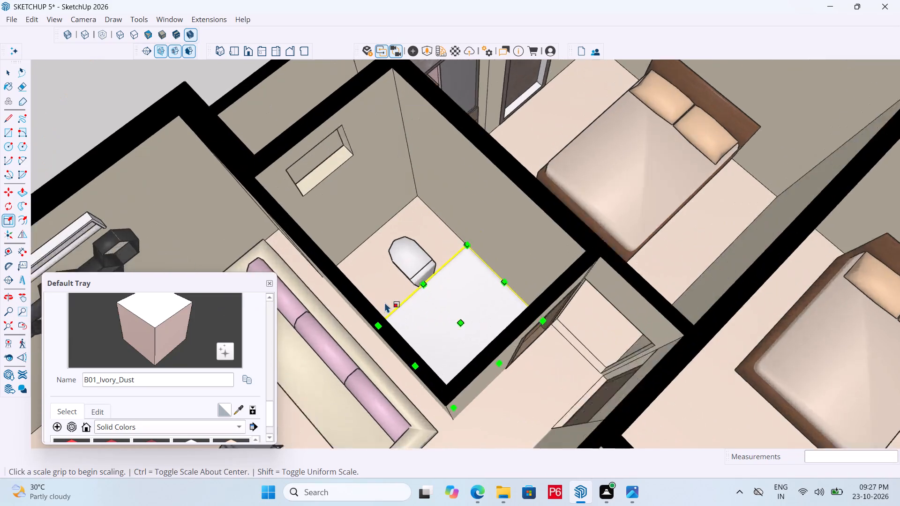
scroll(384, 302, up, 9)
scroll(440, 276, up, 11)
middle_drag(440, 276, 432, 272)
middle_drag(478, 284, 446, 262)
middle_drag(435, 251, 423, 212)
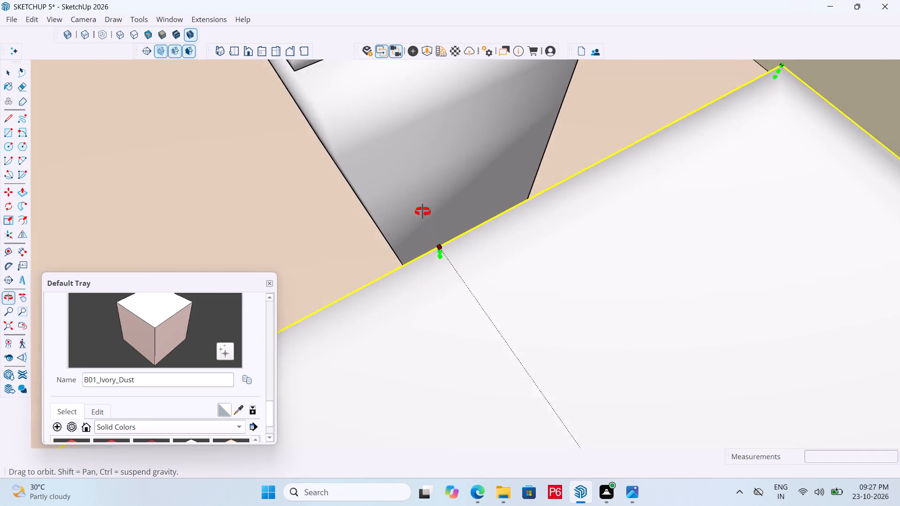
middle_drag(423, 212, 416, 193)
scroll(416, 193, up, 1)
scroll(426, 252, up, 10)
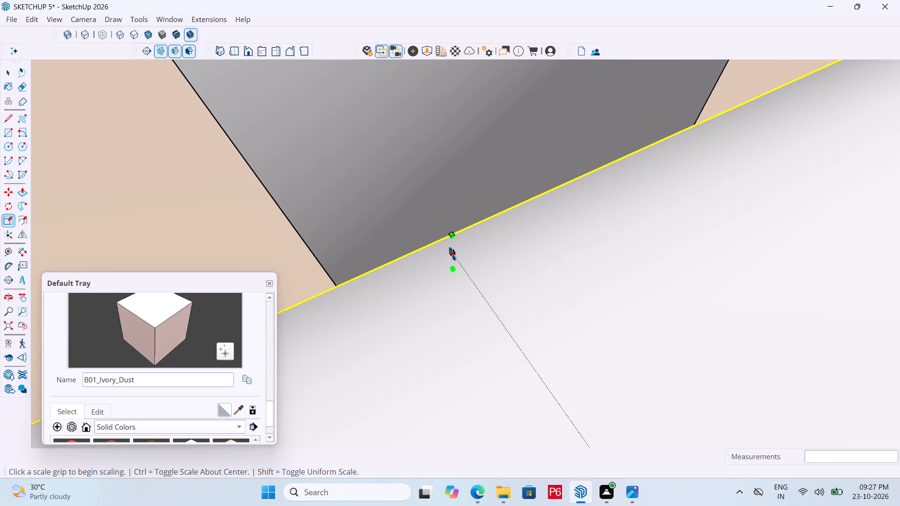
click(452, 254)
scroll(446, 243, down, 7)
scroll(519, 331, down, 8)
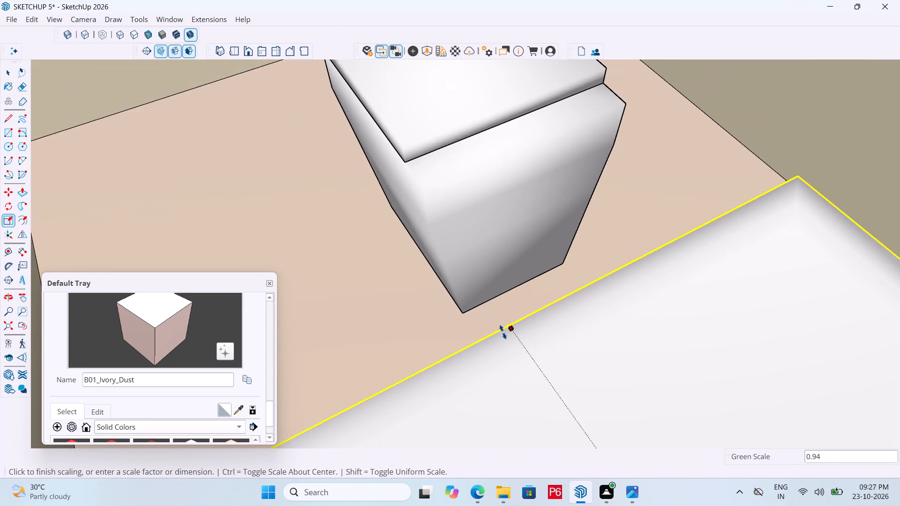
scroll(502, 333, down, 5)
click(332, 129)
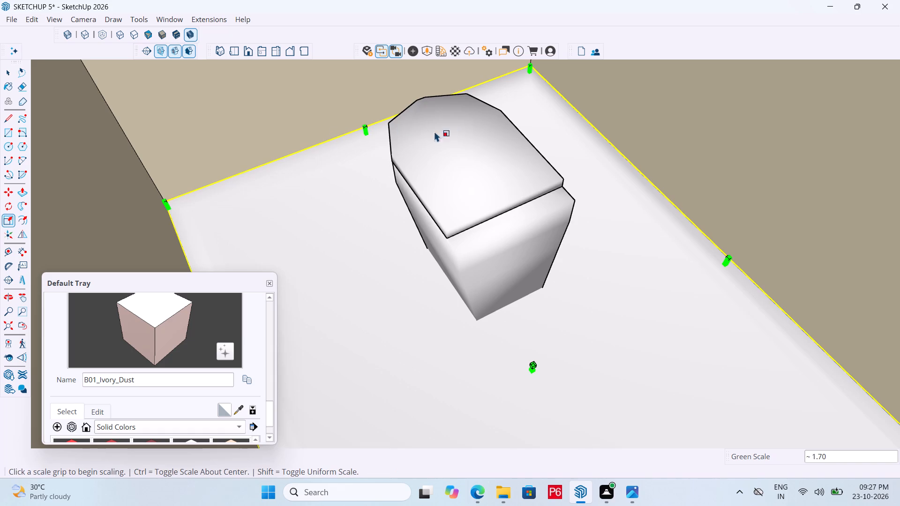
scroll(410, 141, down, 4)
Save the house model with the enlarged shower tray.
key(ctrl+s)
key(ctrl+s)
key(ctrl+s)
key(ctrl+s)
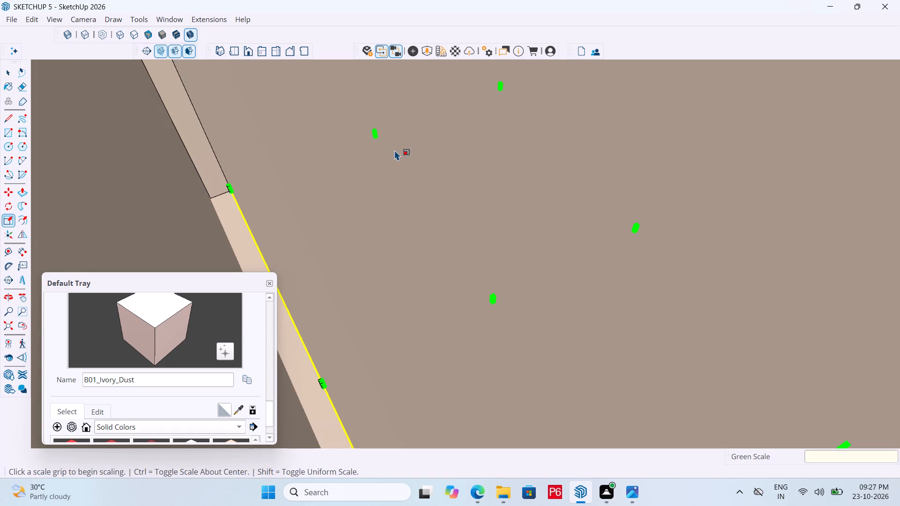
key(ctrl+s)
key(ctrl+s)
key(ctrl+s)
key(ctrl+s)
key(ctrl+s)
key(space)
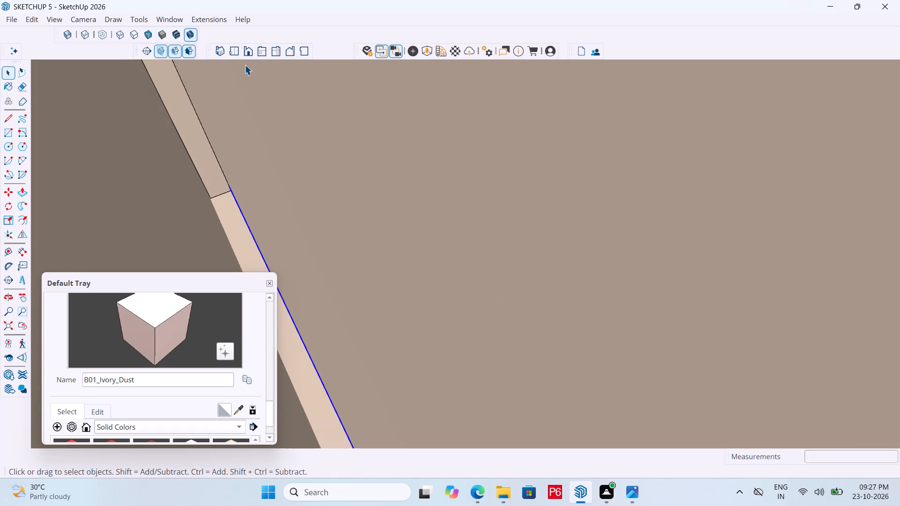
Rotate the toilet half a turn on the bathroom floor so its bowl faces the doorway.
click(234, 56)
scroll(283, 207, down, 7)
middle_drag(418, 290, 427, 258)
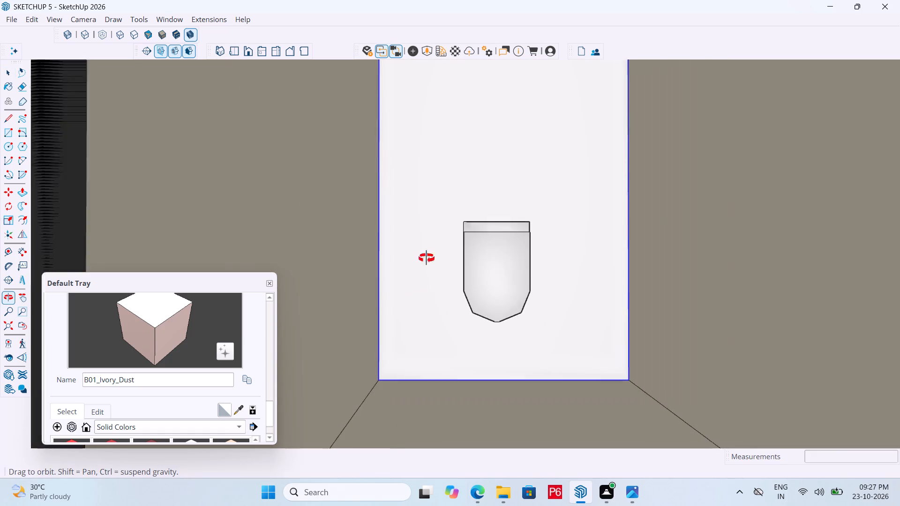
middle_drag(427, 258, 465, 247)
scroll(416, 340, down, 6)
middle_drag(478, 306, 566, 279)
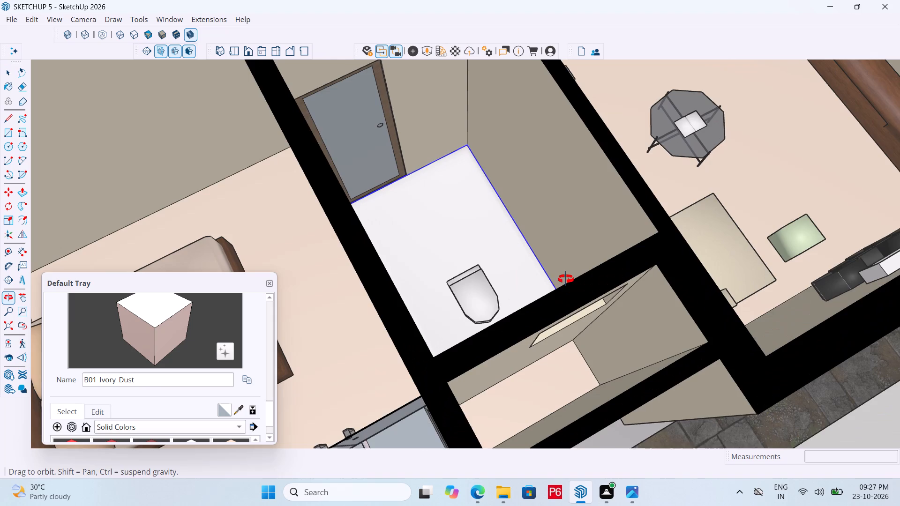
middle_drag(566, 279, 549, 279)
key(space)
middle_drag(441, 307, 714, 272)
scroll(356, 240, down, 2)
middle_drag(358, 246, 573, 329)
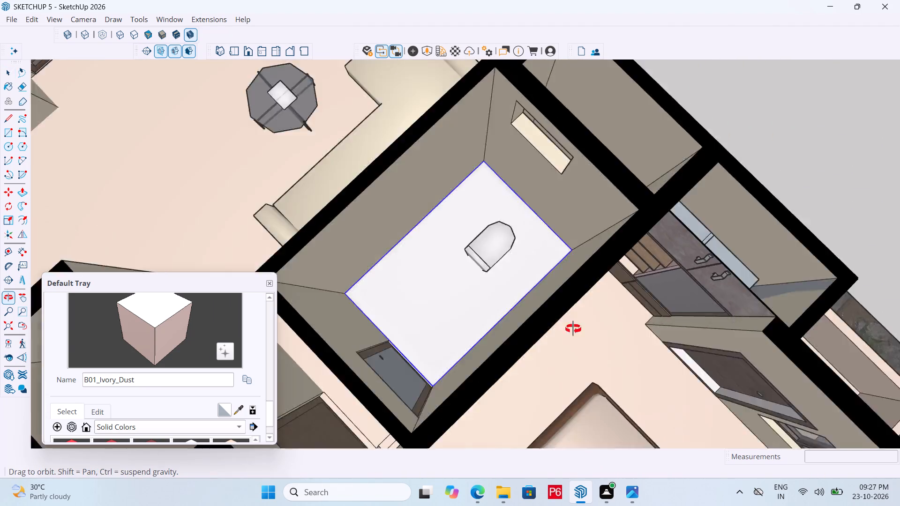
middle_drag(573, 329, 659, 266)
click(482, 252)
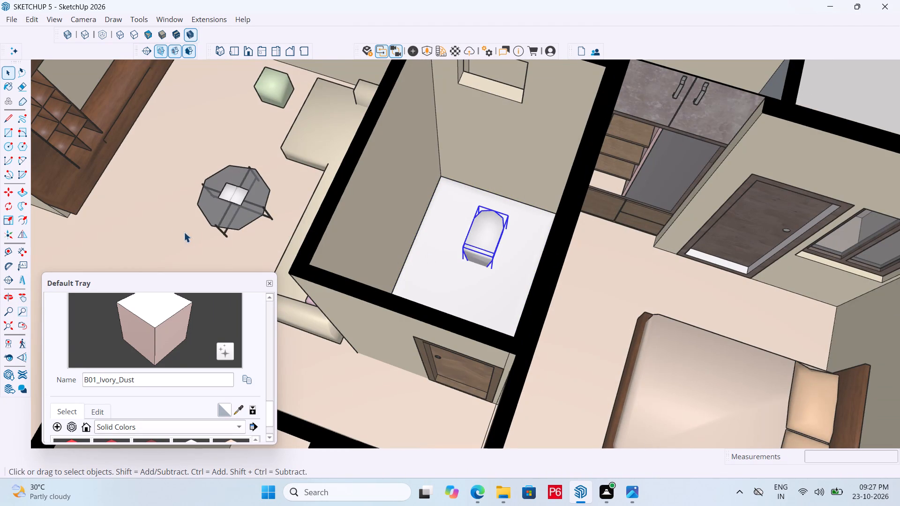
click(9, 206)
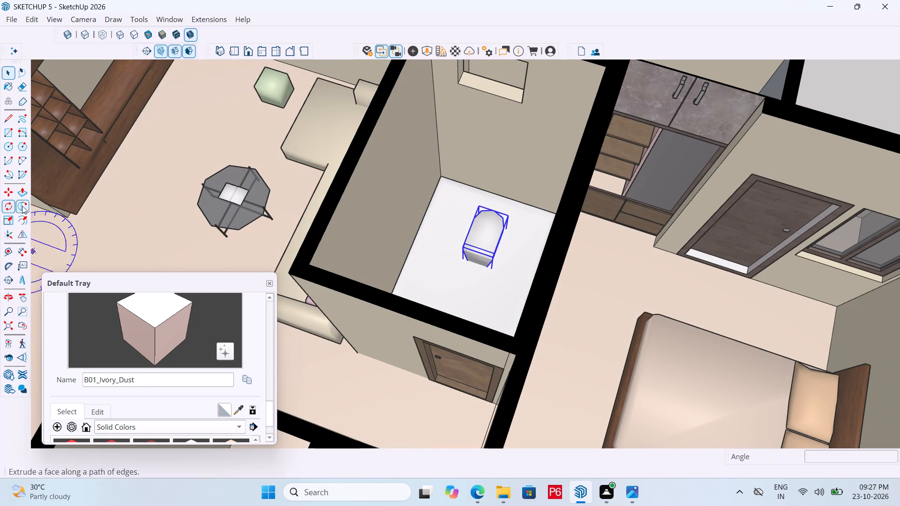
click(468, 286)
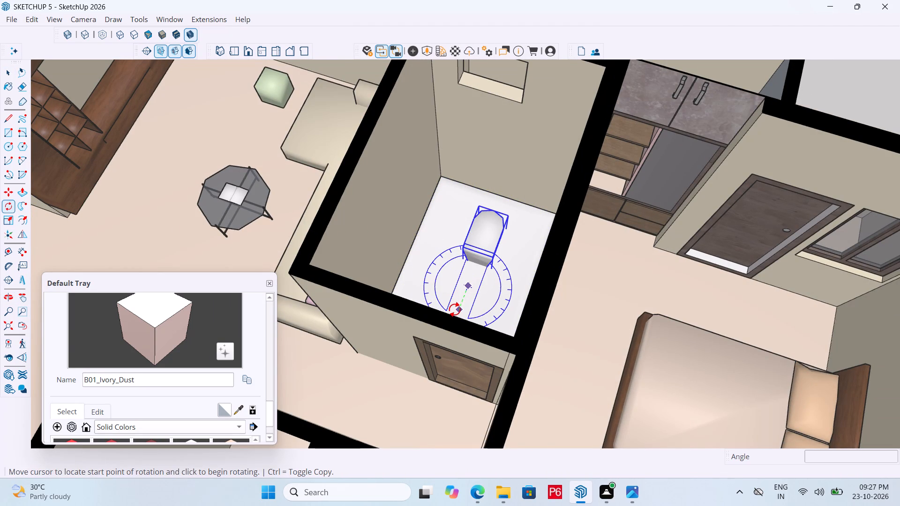
click(455, 309)
click(491, 216)
key(space)
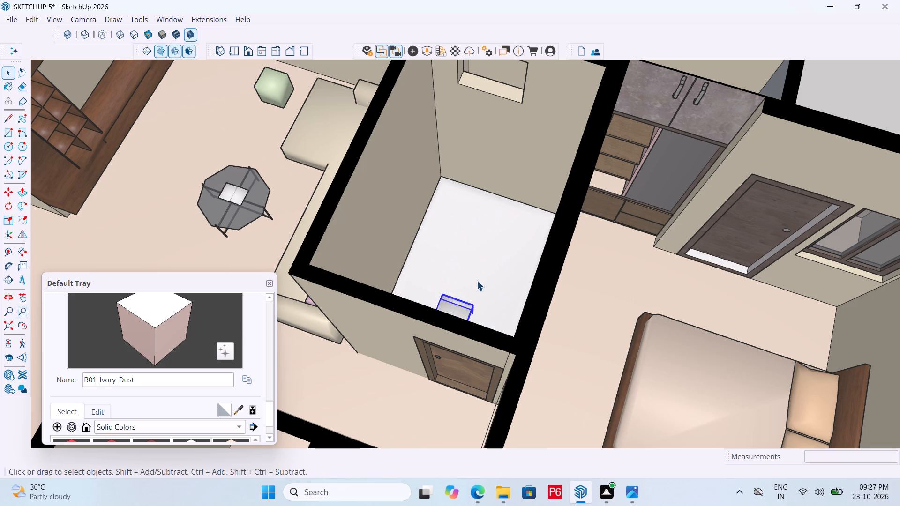
Move the toilet about 5' 2" across the bathroom floor to the window wall.
middle_drag(450, 305, 374, 344)
scroll(445, 364, up, 5)
middle_drag(408, 341, 398, 319)
scroll(398, 319, up, 2)
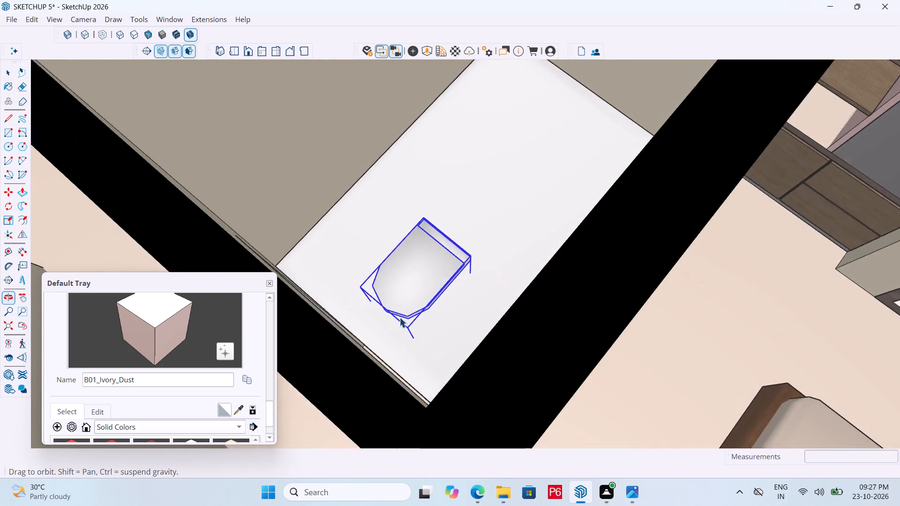
scroll(399, 317, up, 3)
key(m)
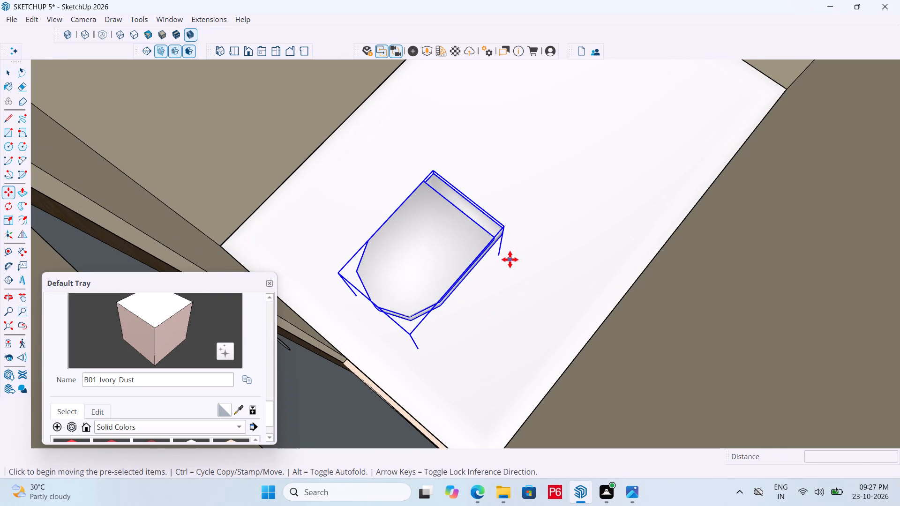
click(503, 262)
scroll(446, 296, down, 6)
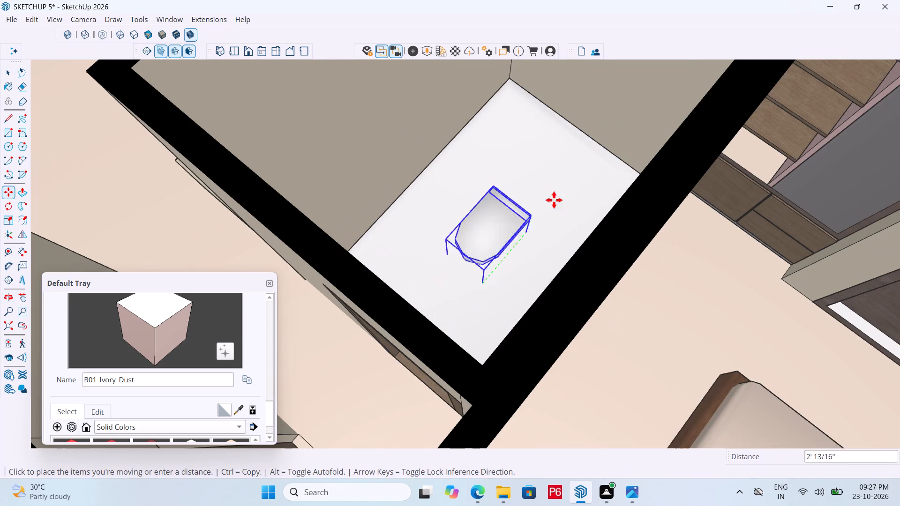
click(592, 139)
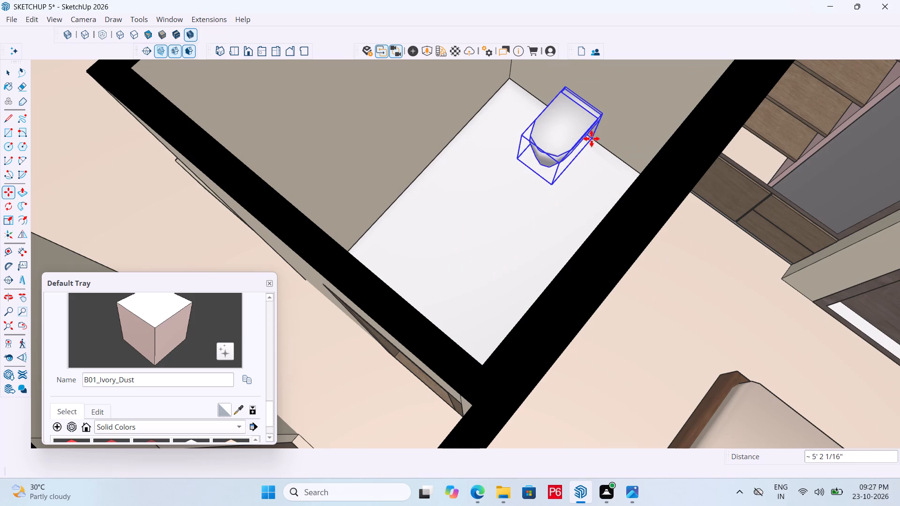
Nudge the toilet slightly into place so its back sits against the bathroom's window wall at floor level.
scroll(595, 179, up, 4)
scroll(577, 142, up, 1)
middle_drag(577, 142, 599, 133)
scroll(581, 114, up, 4)
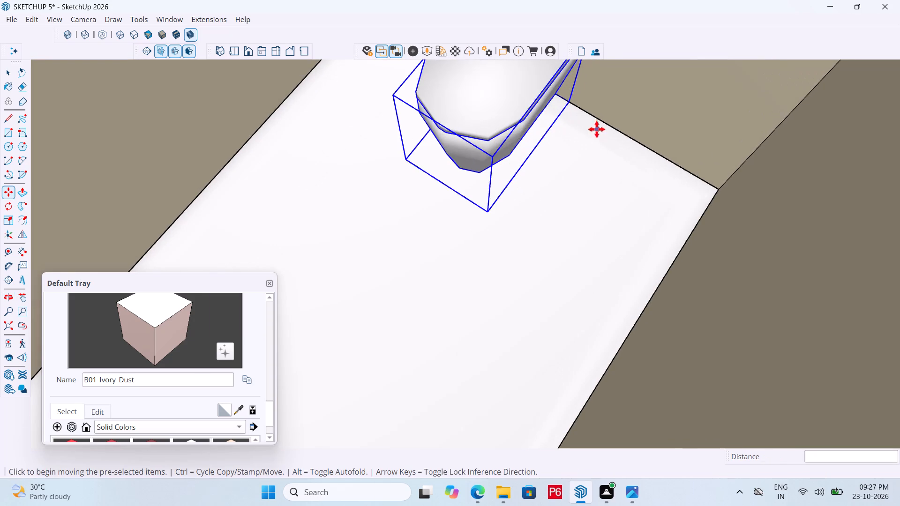
click(572, 101)
scroll(568, 181, down, 5)
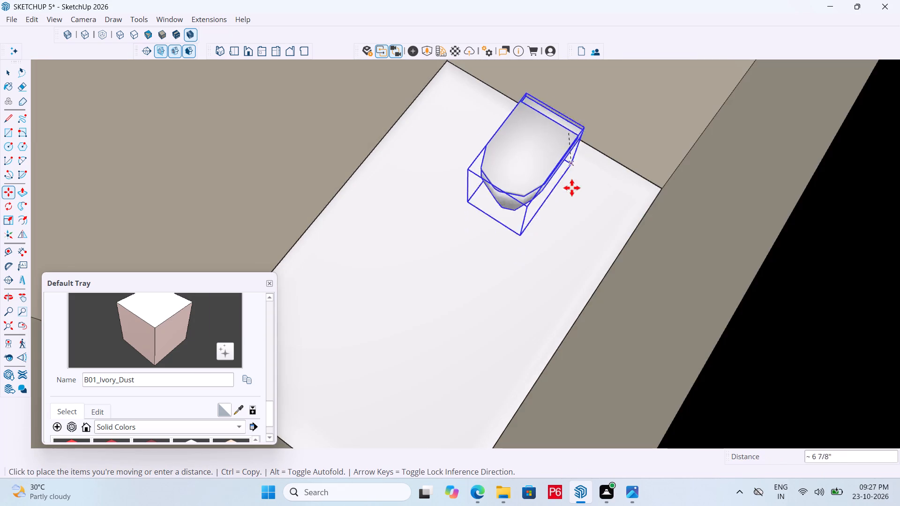
scroll(573, 207, down, 5)
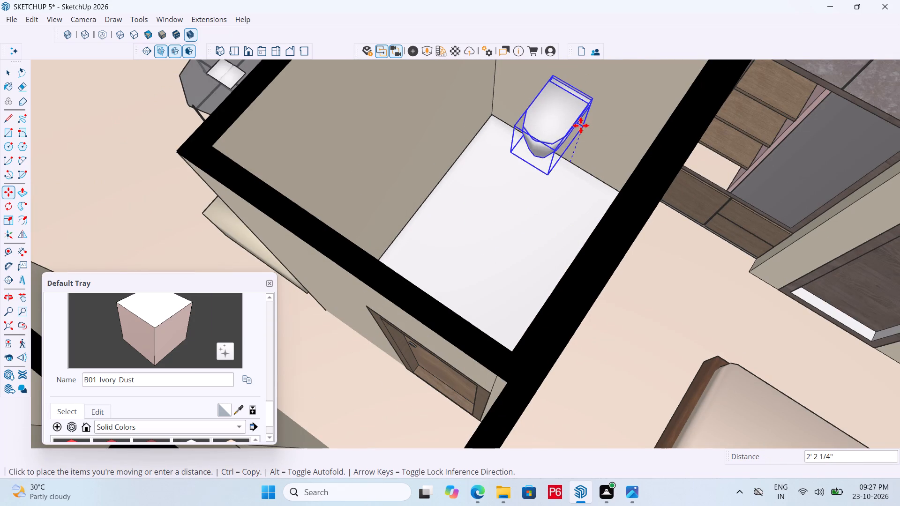
scroll(579, 138, up, 11)
middle_drag(580, 165, 579, 156)
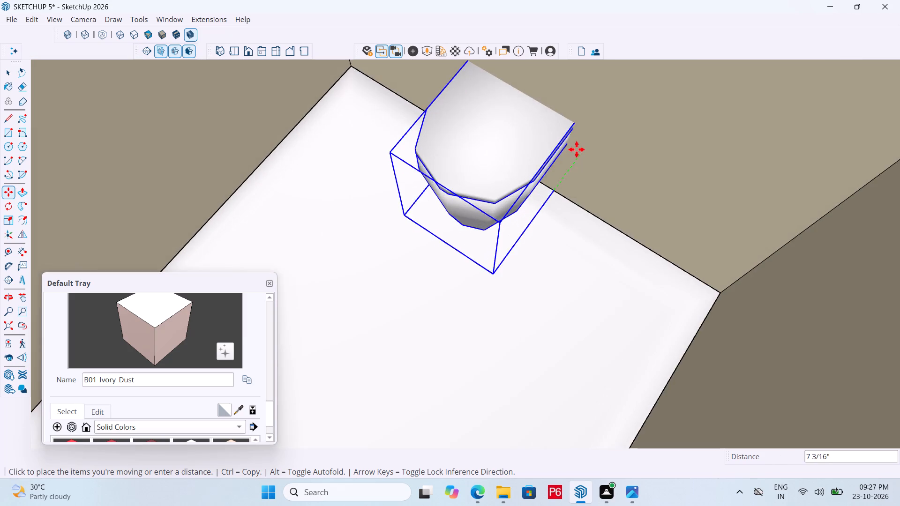
middle_drag(577, 146, 581, 88)
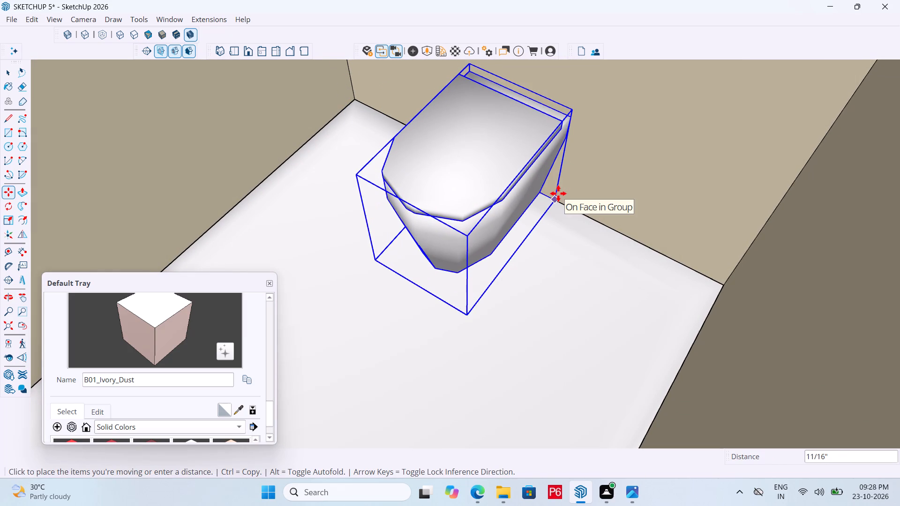
click(556, 194)
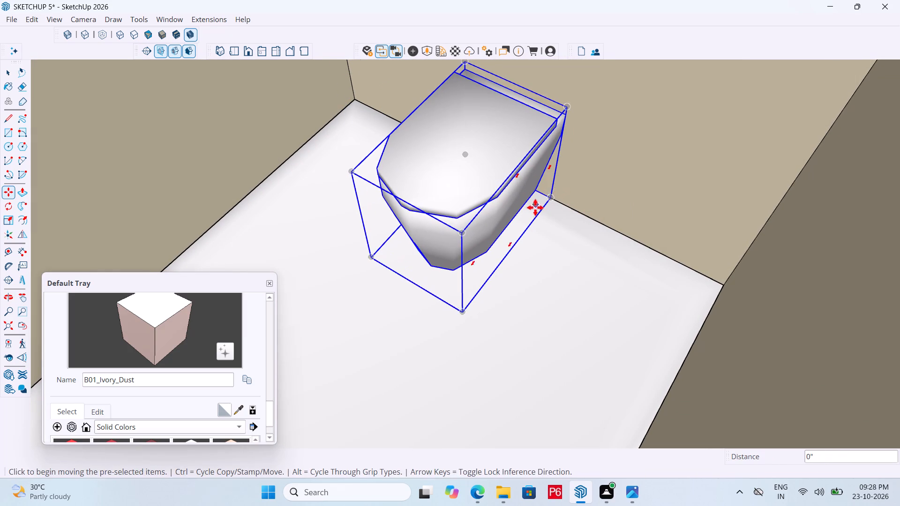
Save the house model with the repositioned toilet.
scroll(534, 209, down, 4)
key(space)
key(ctrl+s)
key(ctrl+s)
key(ctrl+s)
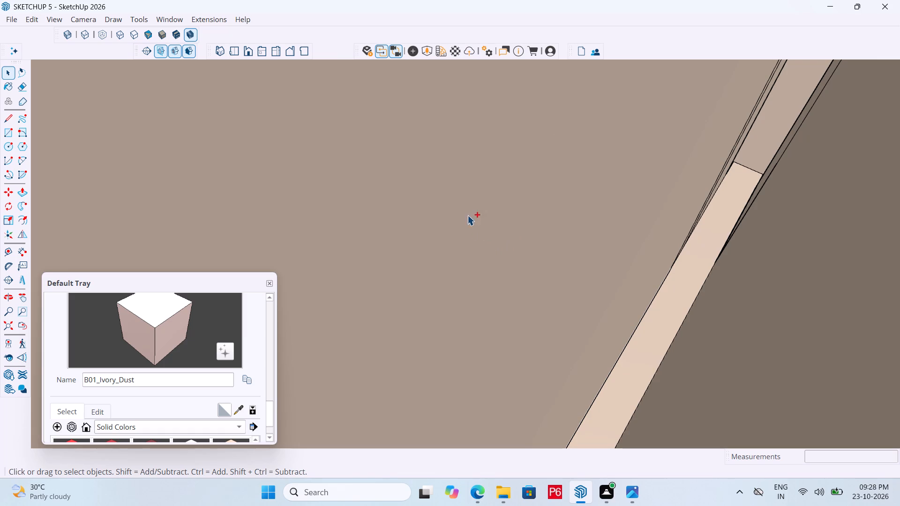
key(ctrl+s)
key(ctrl+s)
key(ctrl+s)
key(ctrl+s)
key(ctrl+s)
key(ctrl+s)
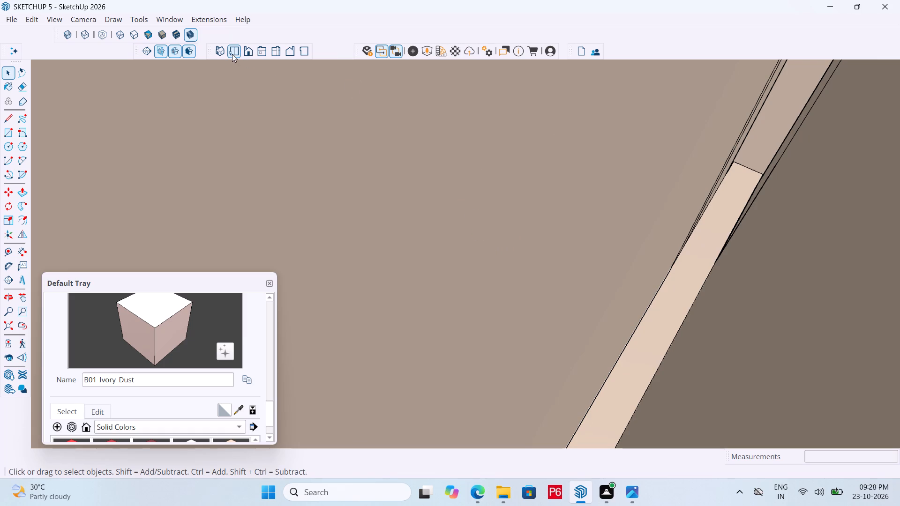
Check the toilet's placement in the bathroom from the top view and from an angled view above.
click(237, 51)
scroll(445, 194, down, 6)
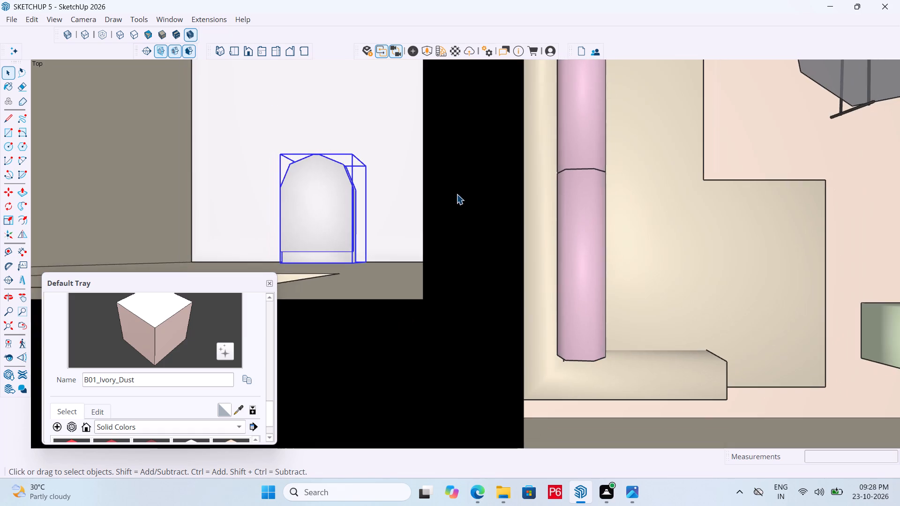
scroll(466, 214, down, 14)
scroll(578, 244, down, 6)
middle_drag(360, 294, 654, 308)
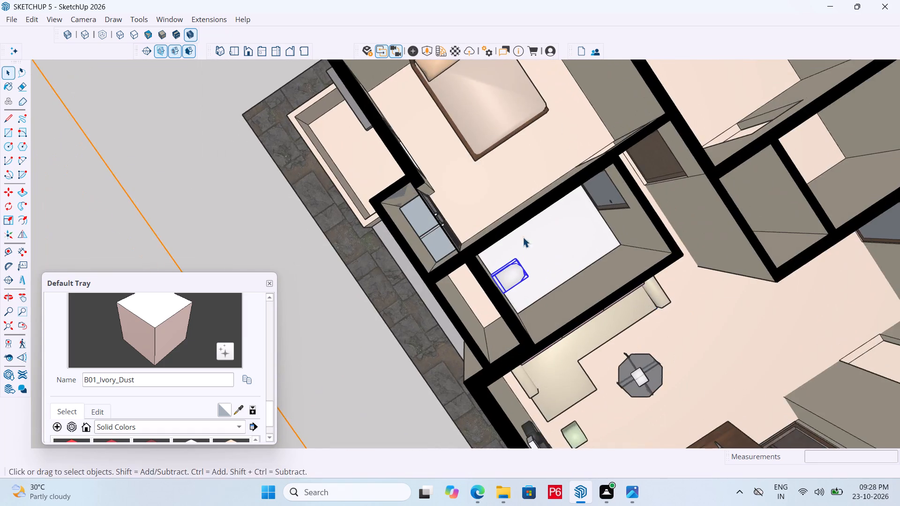
middle_drag(515, 235, 58, 158)
middle_drag(528, 266, 354, 239)
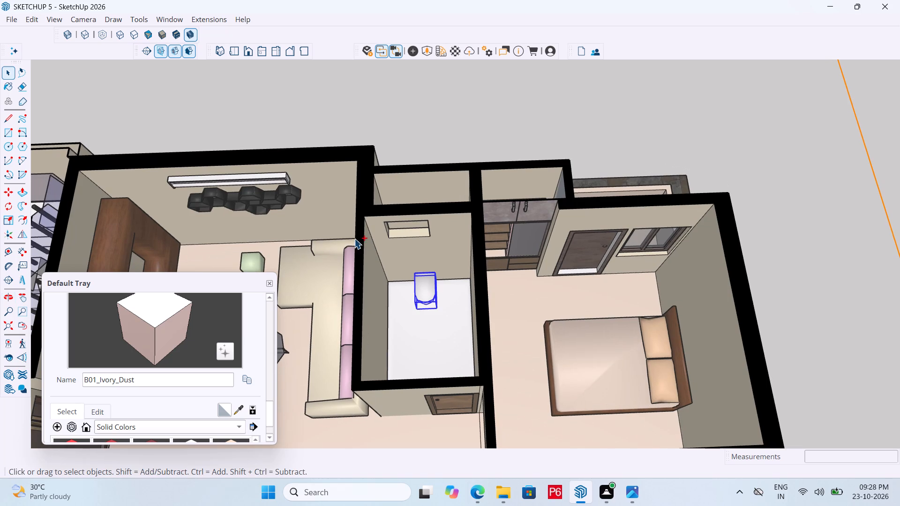
Save the house model again.
key(ctrl+s)
key(ctrl+s)
key(ctrl+s)
key(ctrl+s)
key(ctrl+s)
key(space)
Examine the bathroom together with the adjoining living room and bedrooms from above.
scroll(525, 274, down, 2)
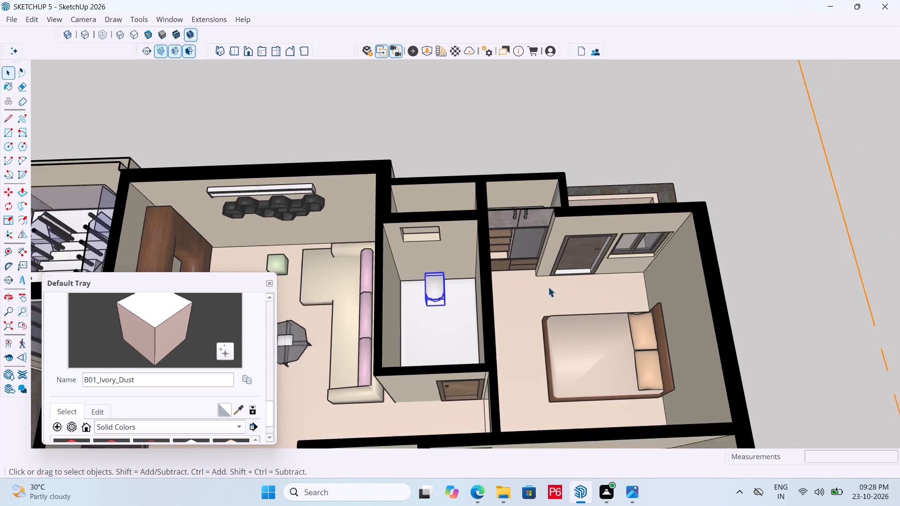
scroll(548, 287, down, 3)
middle_drag(461, 315, 385, 315)
scroll(555, 246, down, 5)
middle_drag(483, 296, 452, 314)
scroll(479, 302, up, 5)
middle_drag(526, 303, 621, 265)
scroll(621, 265, up, 1)
middle_drag(543, 260, 554, 270)
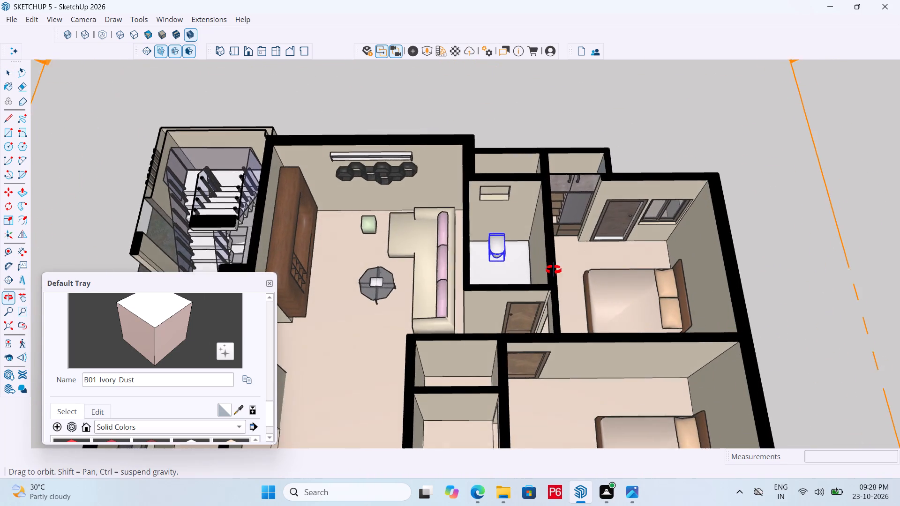
middle_drag(554, 270, 595, 276)
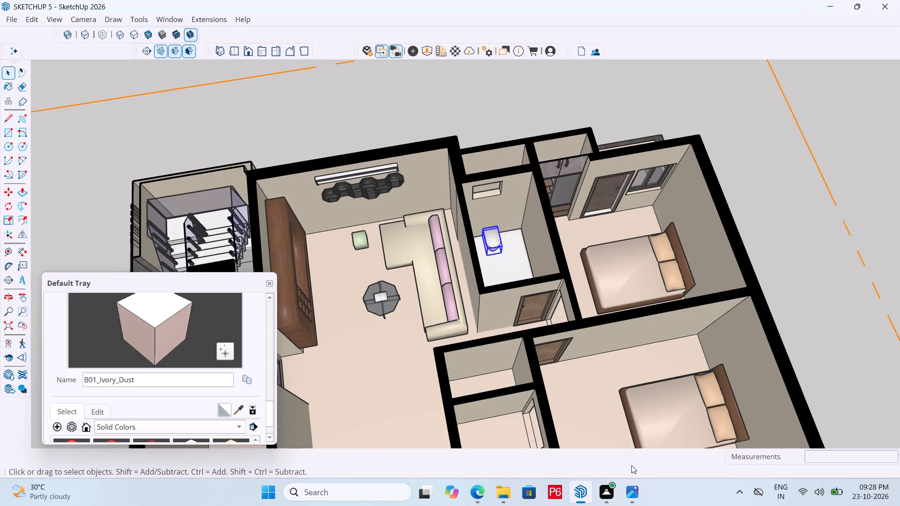
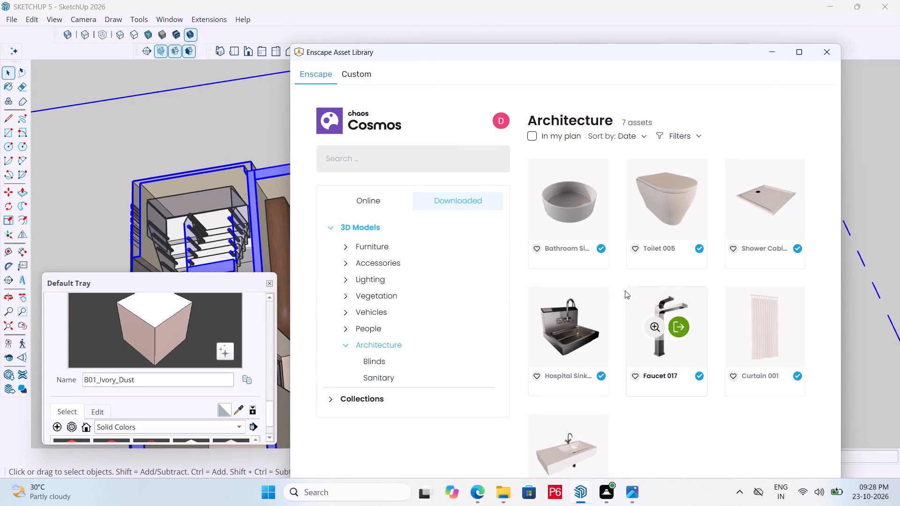
Place the rectangular washbasin with faucet from the downloaded Architecture assets on the bathroom's bedroom-side wall, beside the window wall.
scroll(597, 272, down, 3)
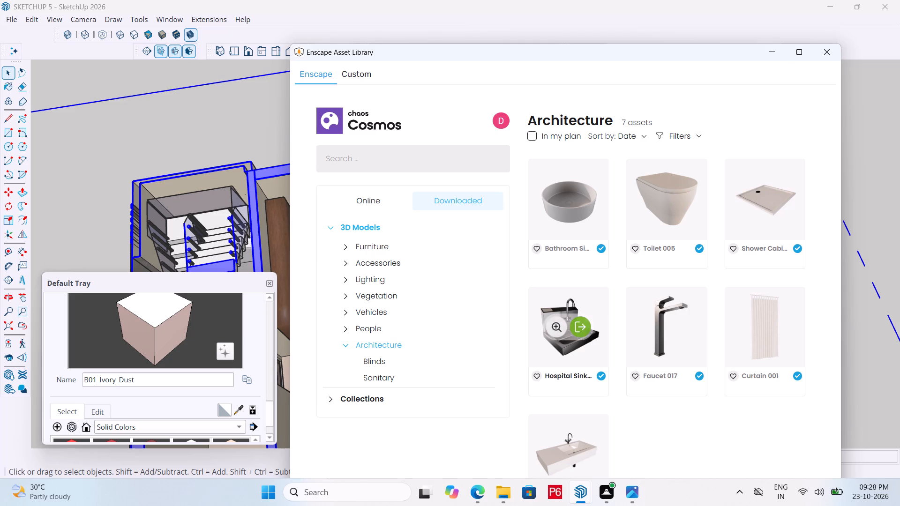
click(578, 451)
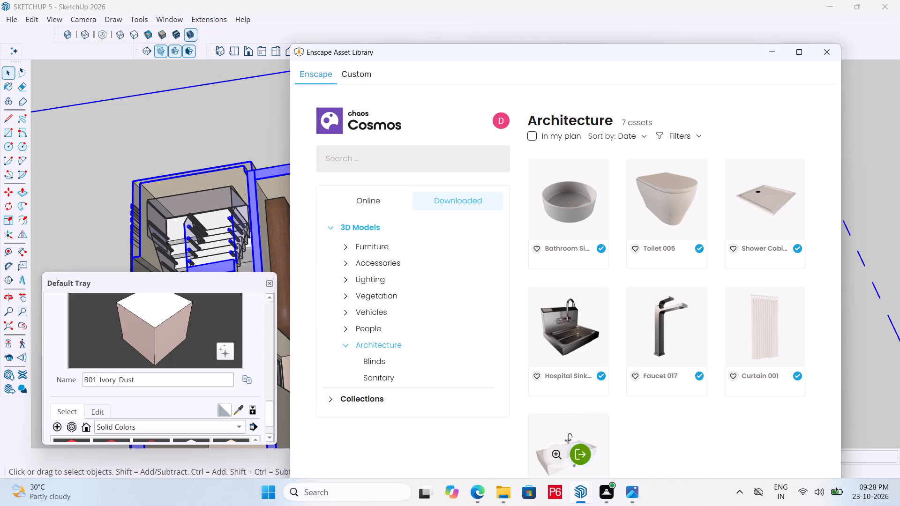
scroll(523, 279, up, 6)
scroll(557, 263, up, 5)
middle_drag(471, 281, 526, 309)
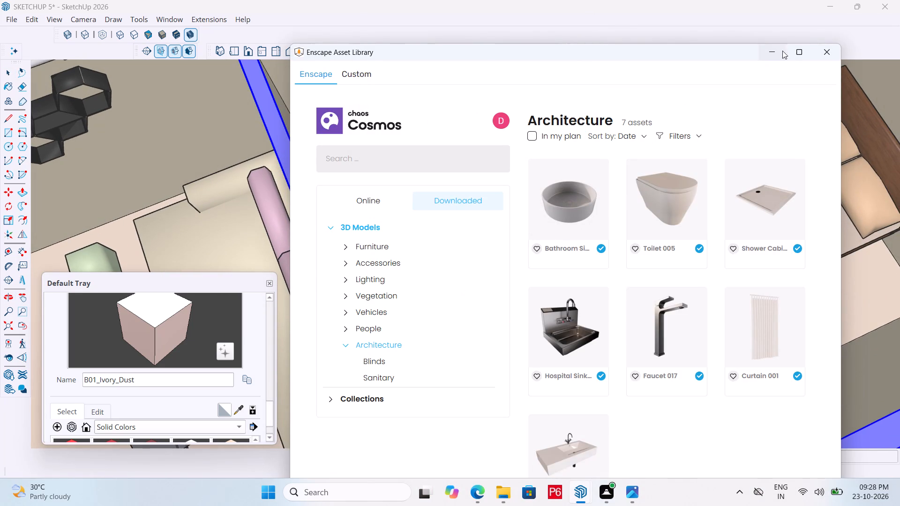
click(826, 51)
middle_drag(495, 324, 695, 329)
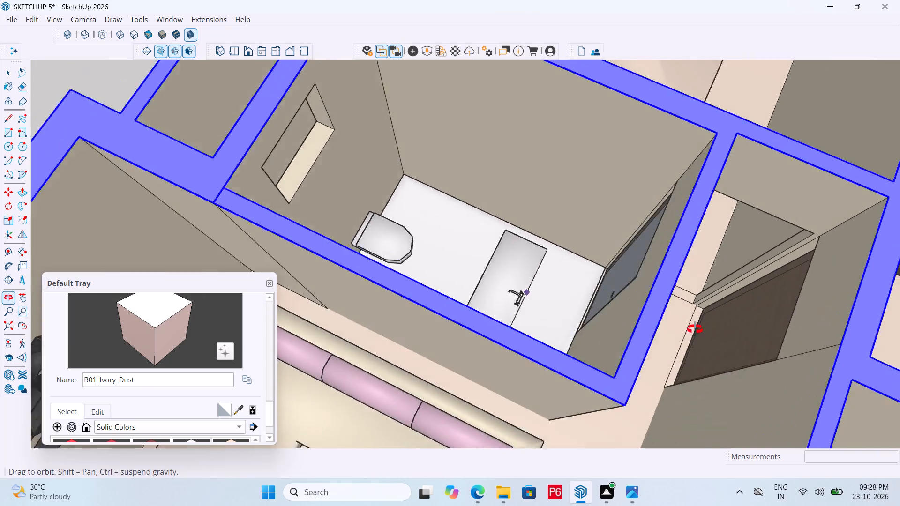
middle_drag(695, 329, 745, 330)
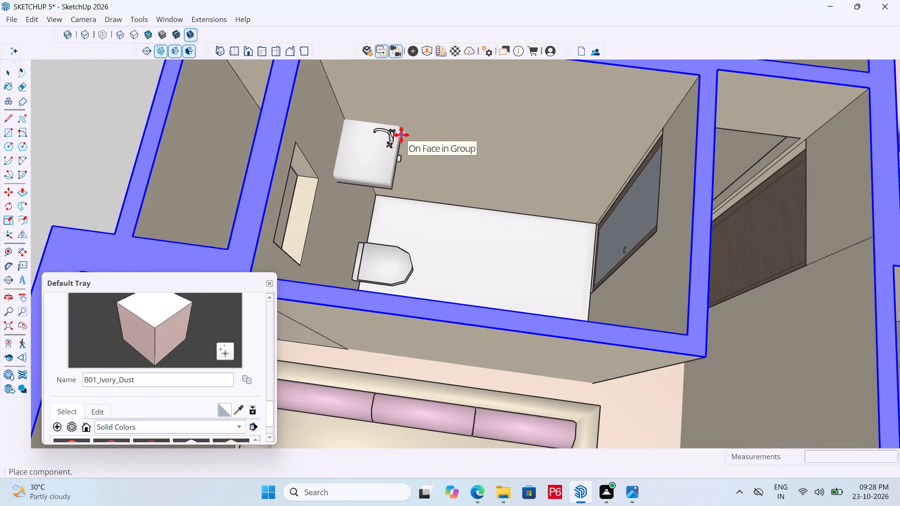
click(401, 135)
key(space)
Save the house model with the newly placed washbasin.
middle_drag(468, 204, 587, 205)
middle_drag(587, 205, 803, 198)
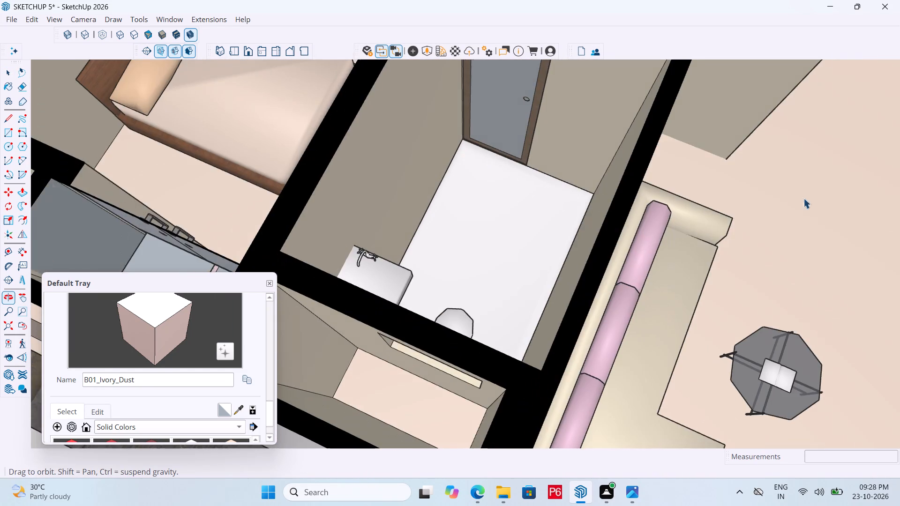
middle_drag(803, 198, 807, 198)
middle_drag(484, 250, 795, 285)
key(ctrl+s)
key(ctrl+s)
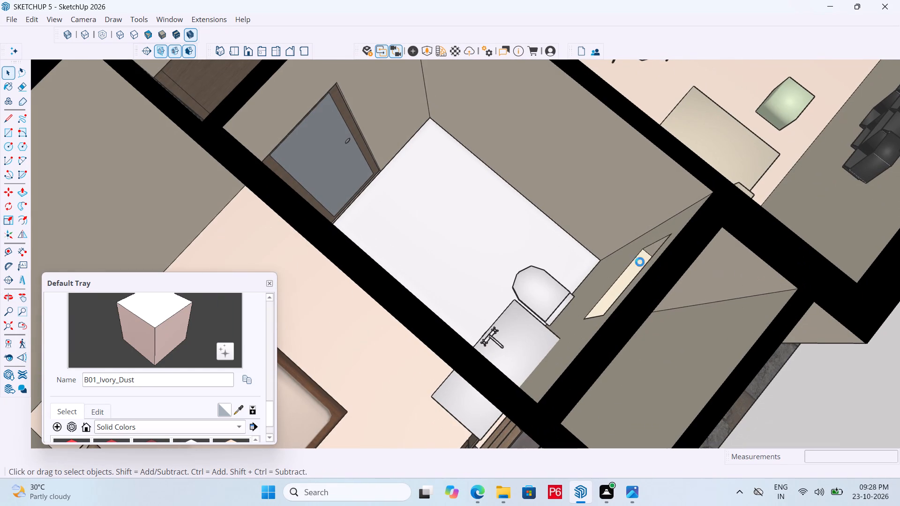
key(ctrl+s)
key(ctrl+s)
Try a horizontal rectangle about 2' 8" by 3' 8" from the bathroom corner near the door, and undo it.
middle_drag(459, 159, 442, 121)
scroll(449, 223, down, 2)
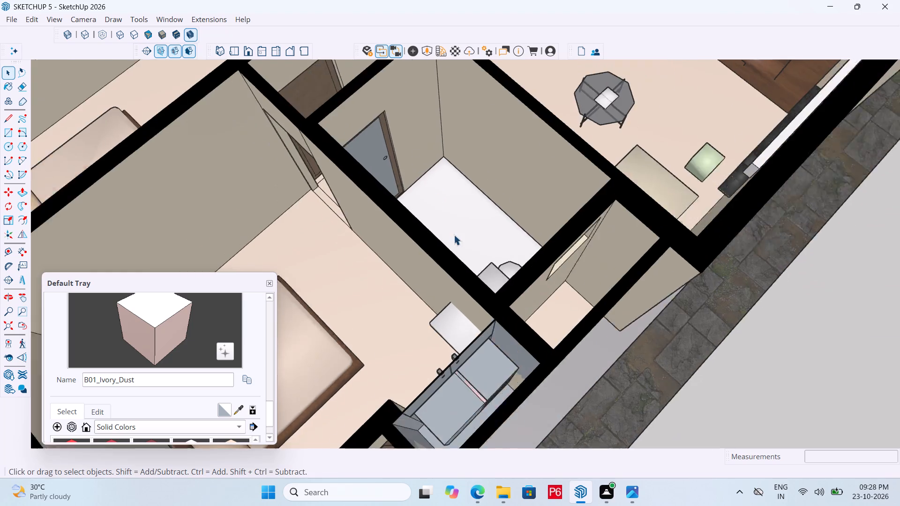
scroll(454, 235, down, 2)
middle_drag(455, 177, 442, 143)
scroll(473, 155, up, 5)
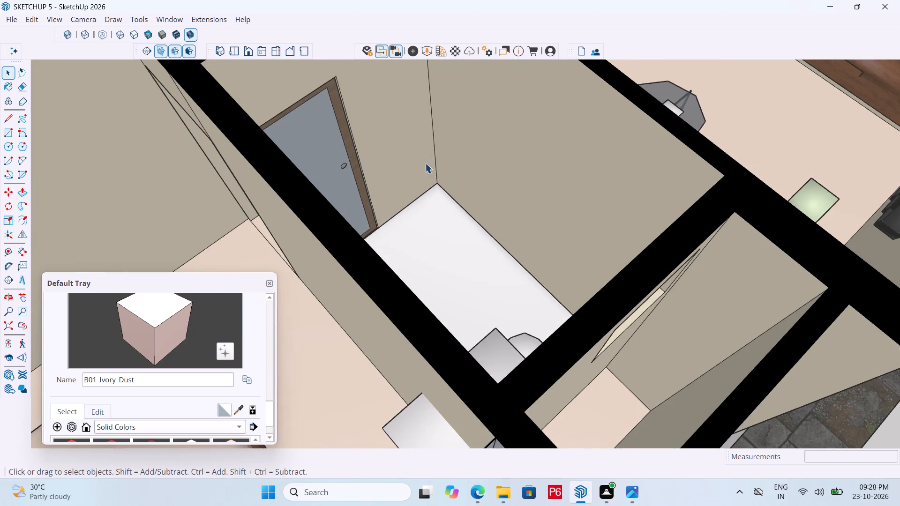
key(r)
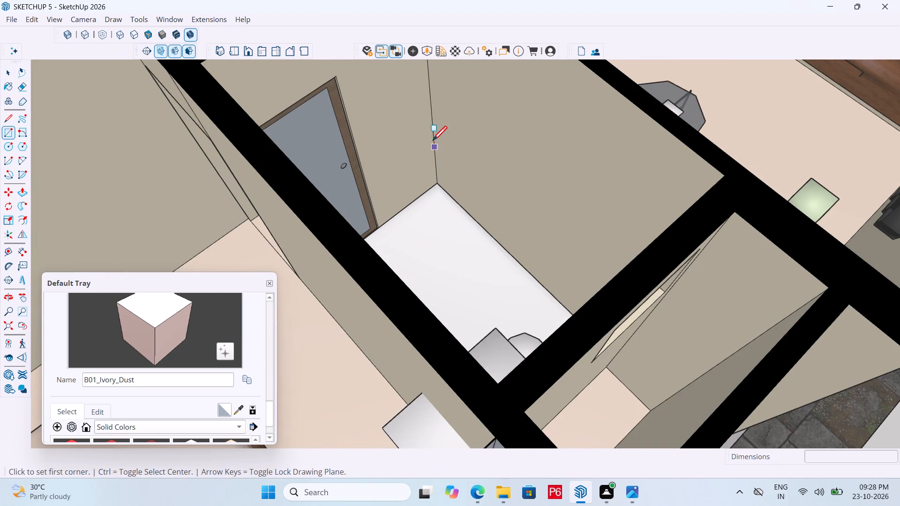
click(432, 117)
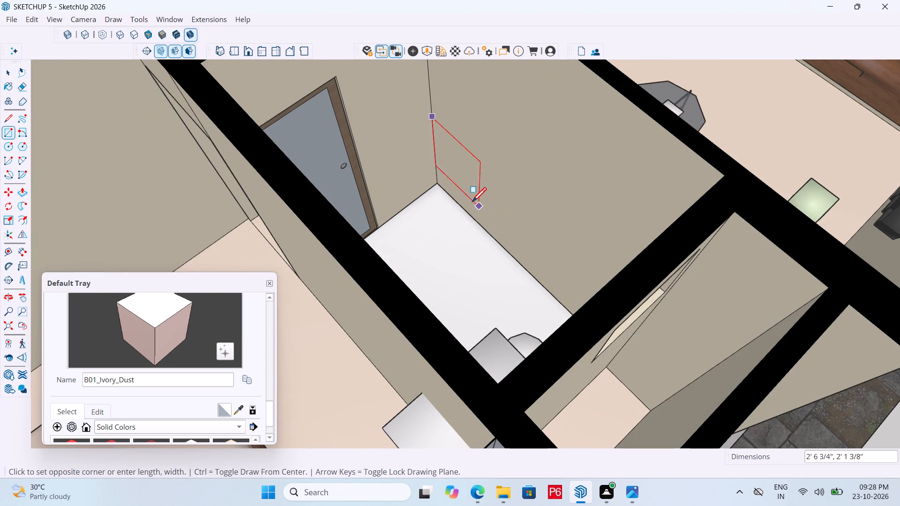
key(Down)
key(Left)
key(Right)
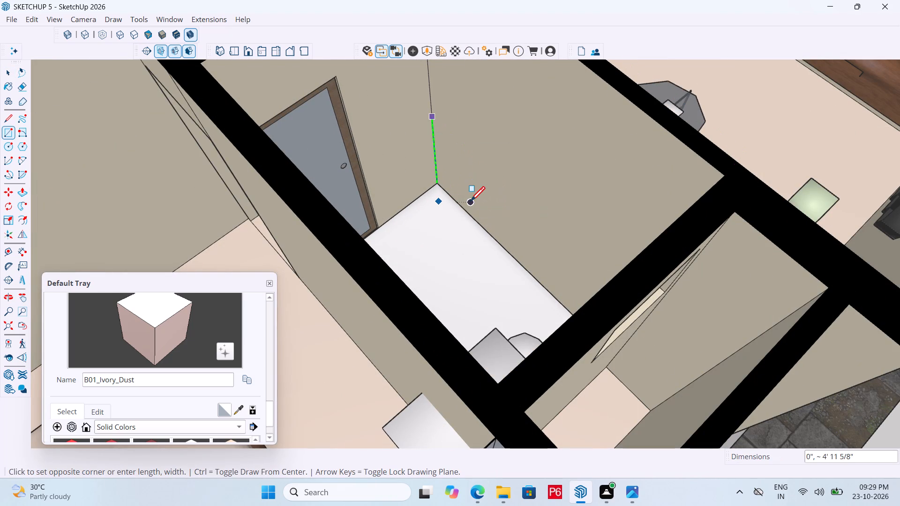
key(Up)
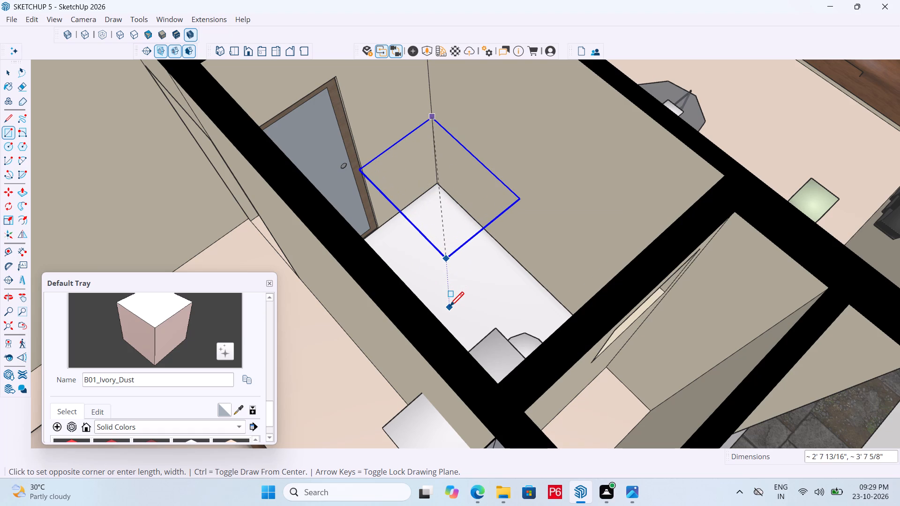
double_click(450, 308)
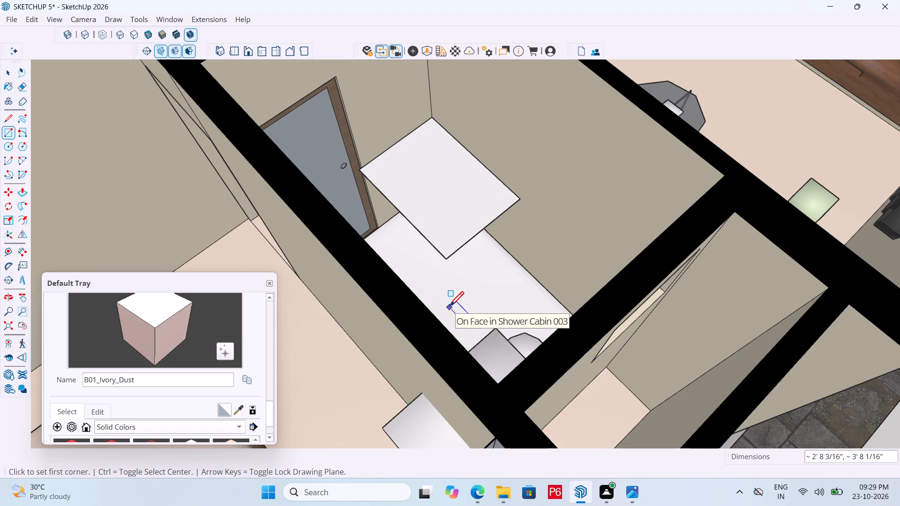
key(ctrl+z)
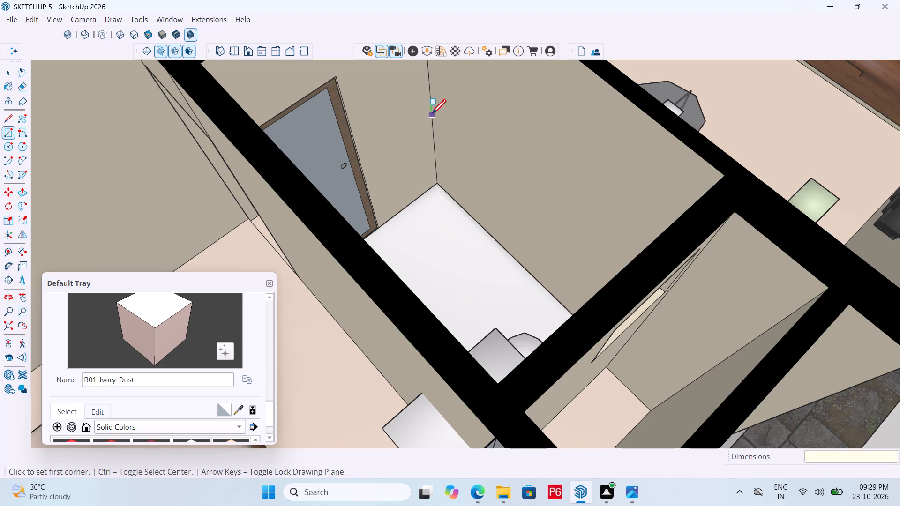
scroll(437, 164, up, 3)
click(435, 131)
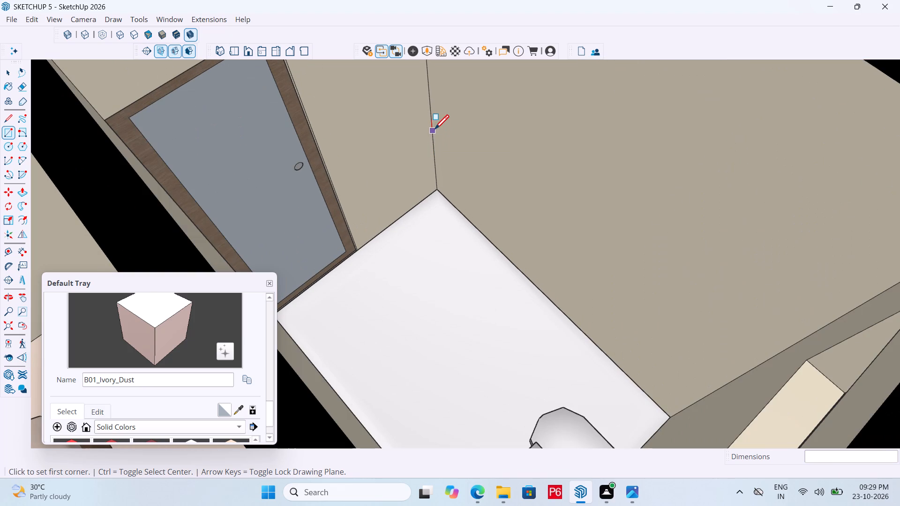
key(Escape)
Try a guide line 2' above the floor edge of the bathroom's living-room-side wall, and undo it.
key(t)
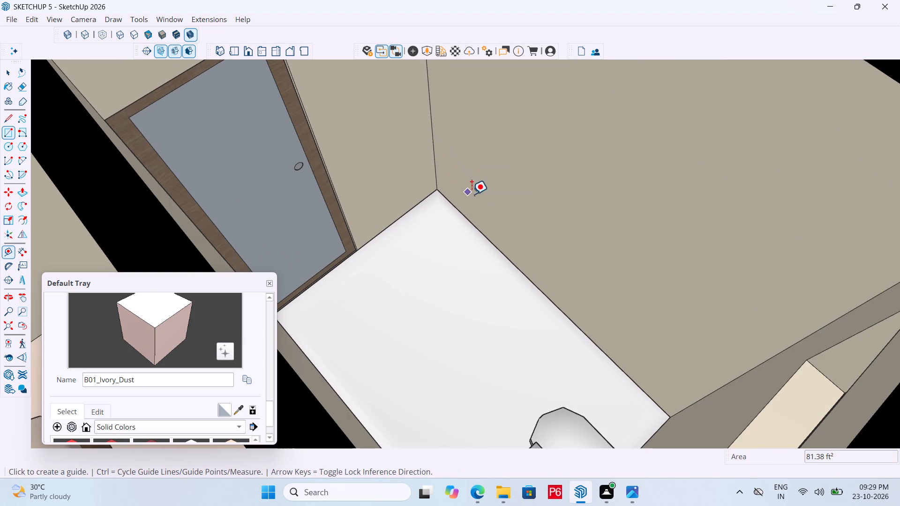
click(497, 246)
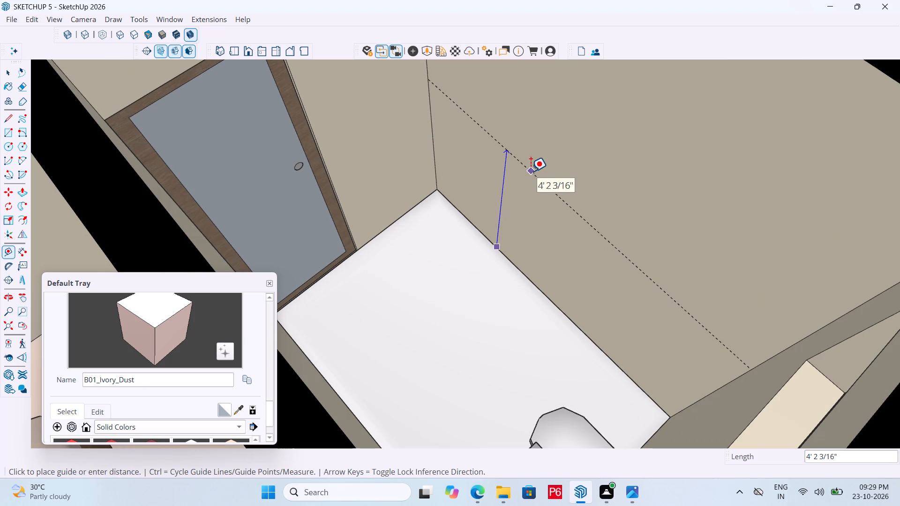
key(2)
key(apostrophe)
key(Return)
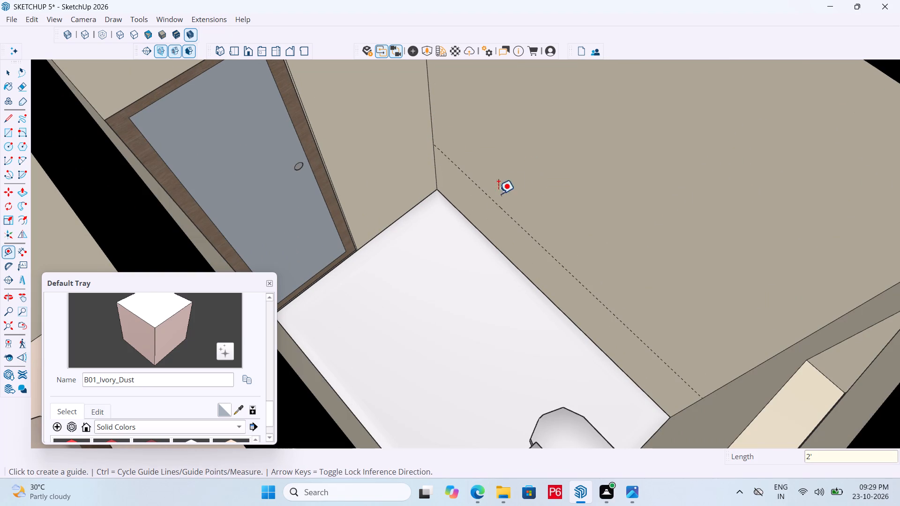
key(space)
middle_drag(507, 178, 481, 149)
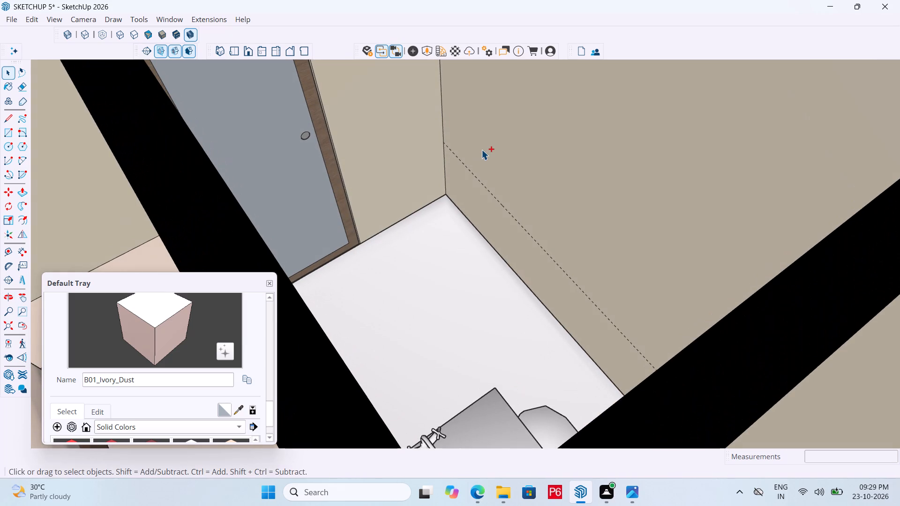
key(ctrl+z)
Place a guide line 3' above the floor edge on the bathroom's living-room-side wall.
key(t)
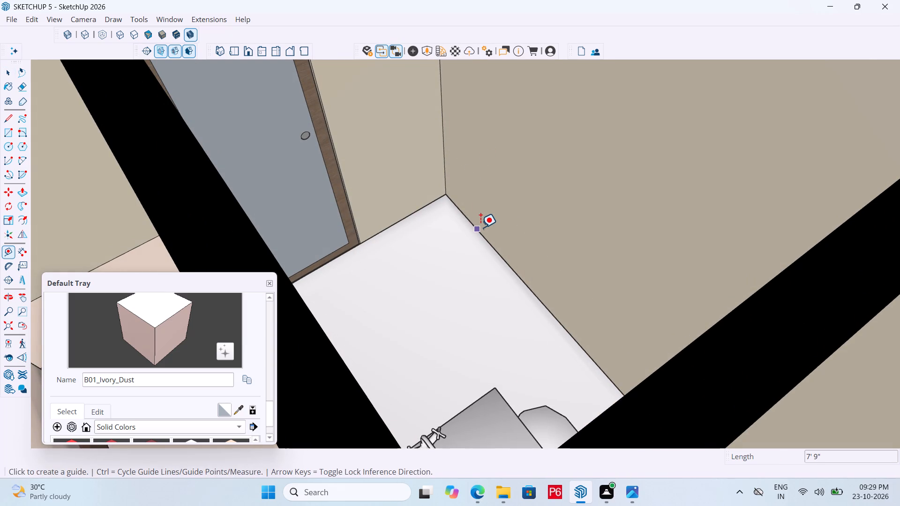
click(480, 228)
text(3')
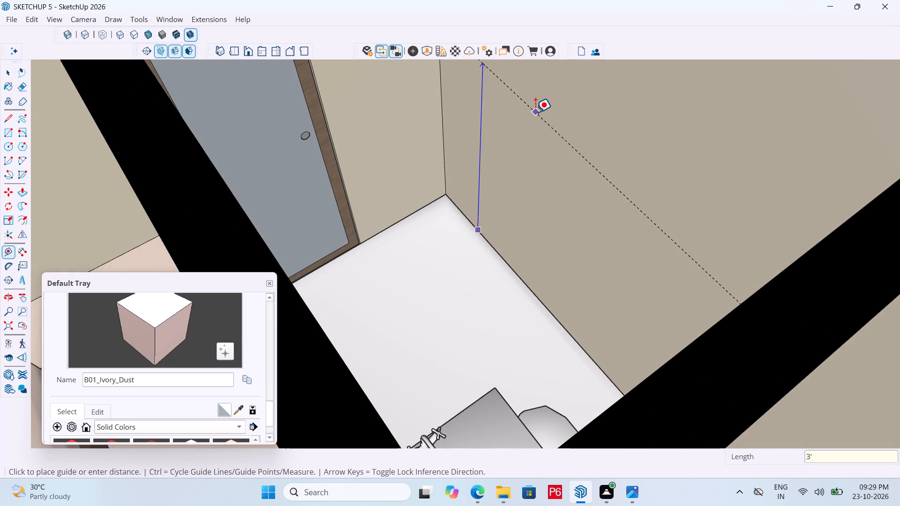
key(Return)
Draw a horizontal rectangle about 1' 9" by 3' 2" from where the guide meets the bathroom corner near the door.
scroll(433, 240, down, 5)
middle_drag(428, 254, 474, 273)
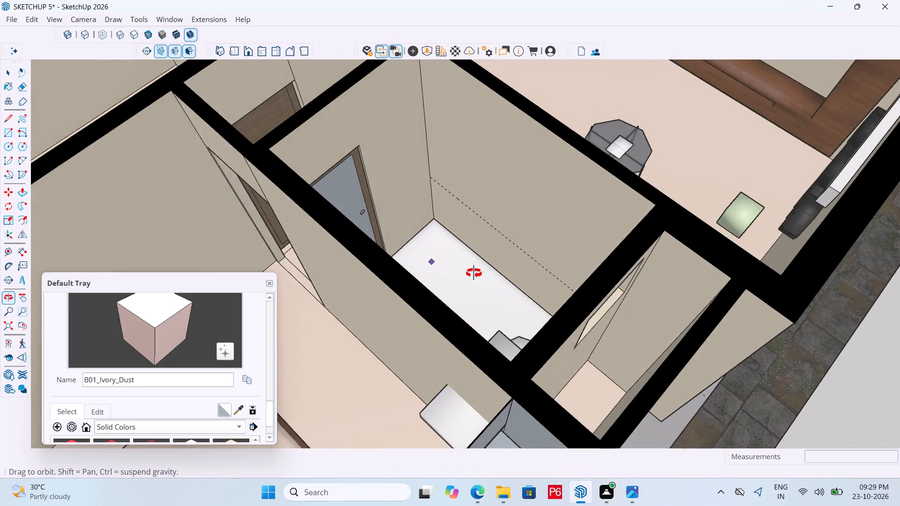
middle_drag(474, 273, 471, 266)
scroll(439, 169, up, 6)
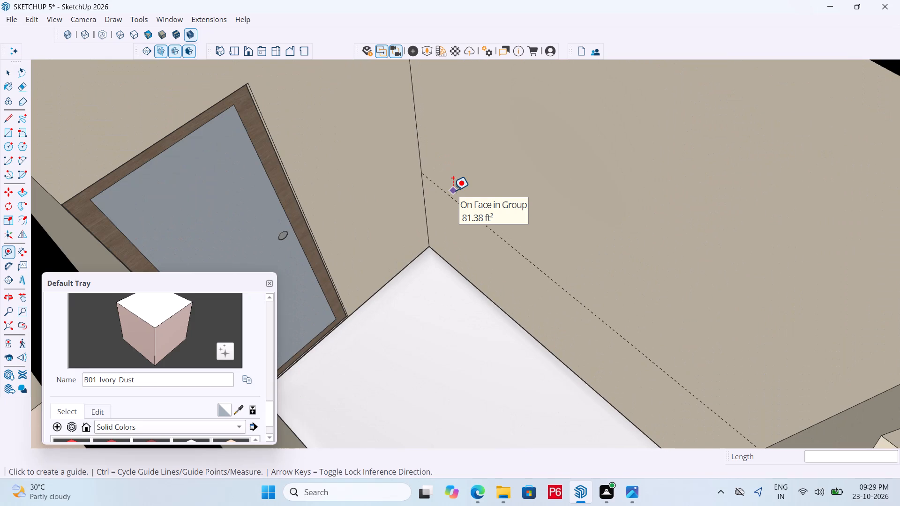
text(TR)
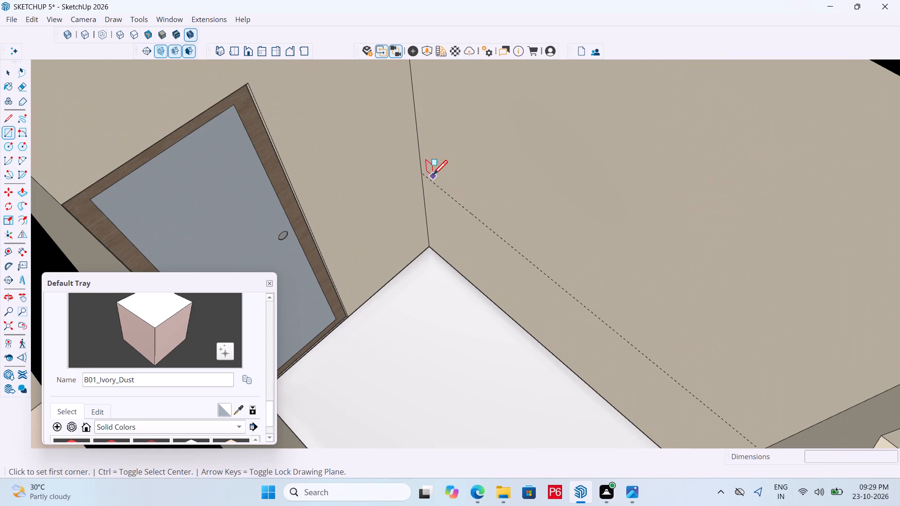
click(424, 172)
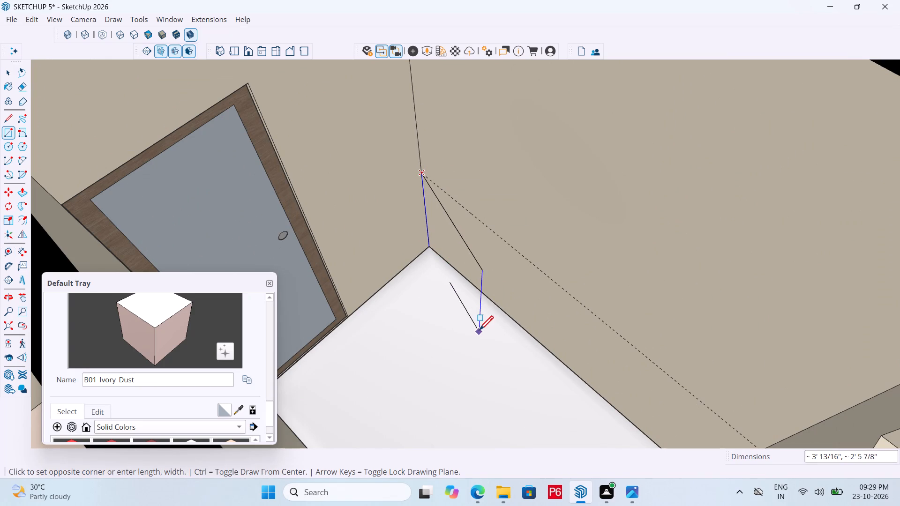
key(Down)
key(Down)
key(Down)
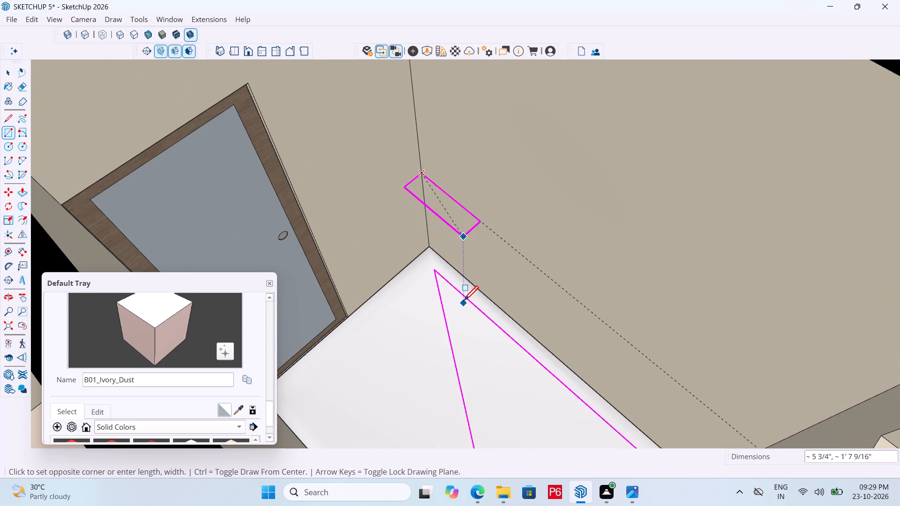
key(Down)
key(Down)
key(Down)
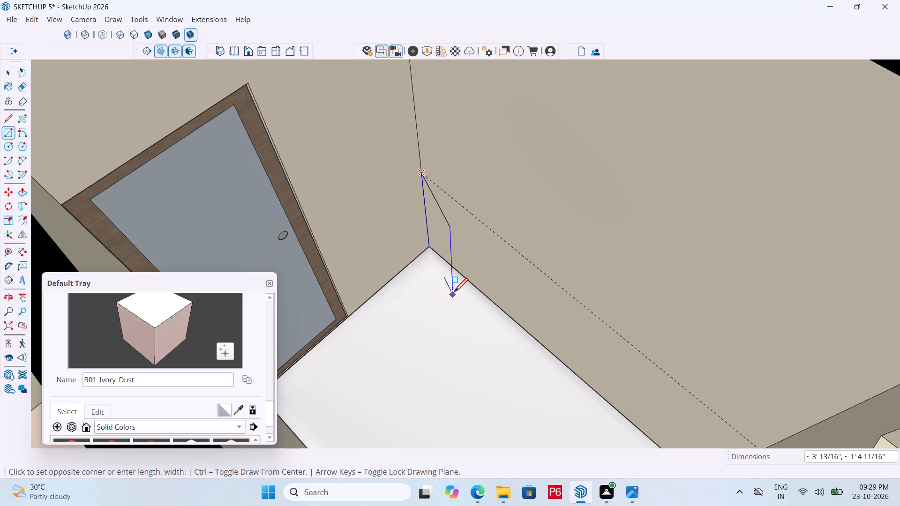
key(Down)
key(Down)
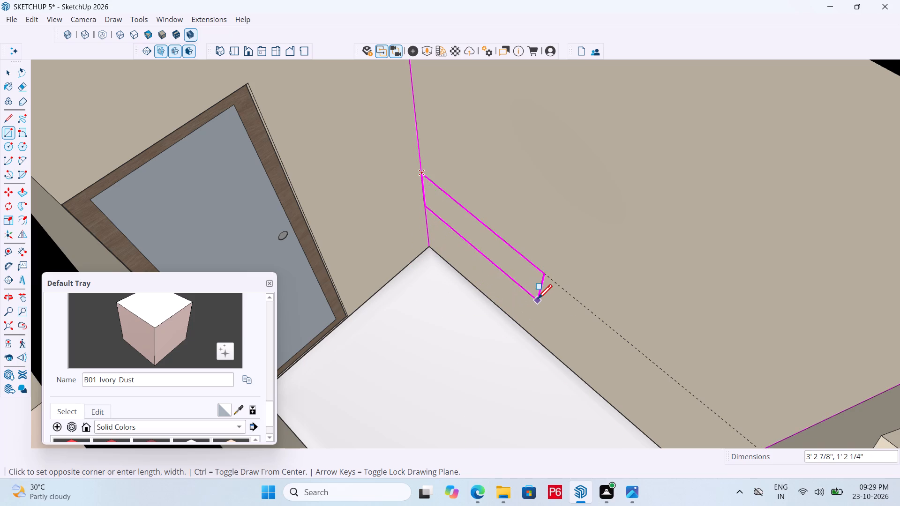
key(Left)
key(Right)
key(Up)
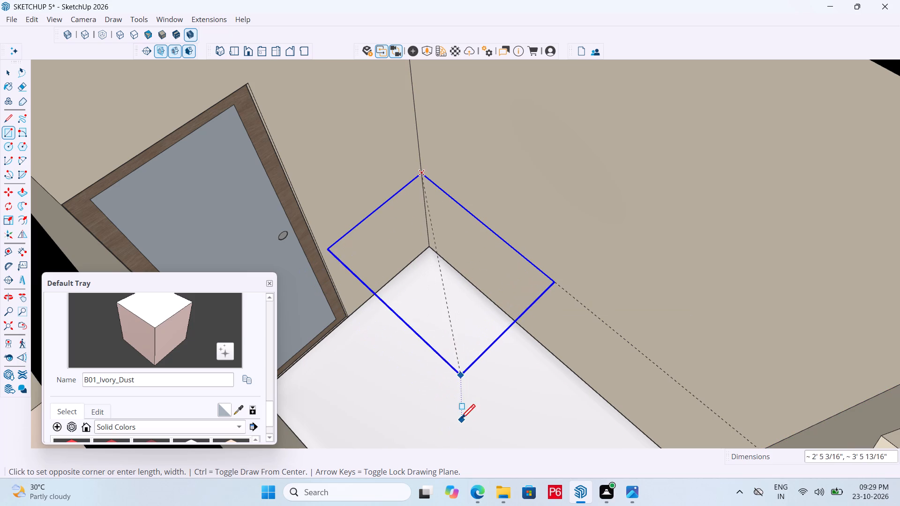
click(474, 394)
key(space)
Make the new rectangle, face and edges together, into a group.
double_click(443, 277)
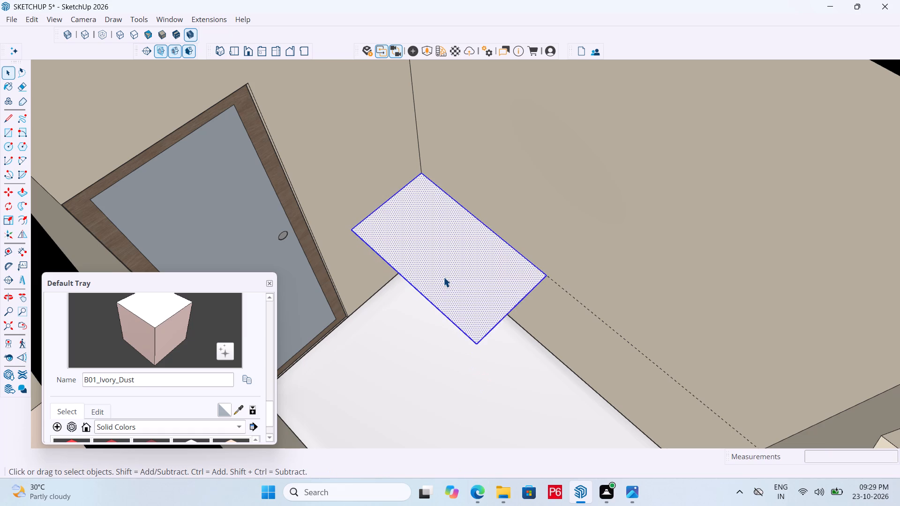
right_click(443, 277)
click(484, 387)
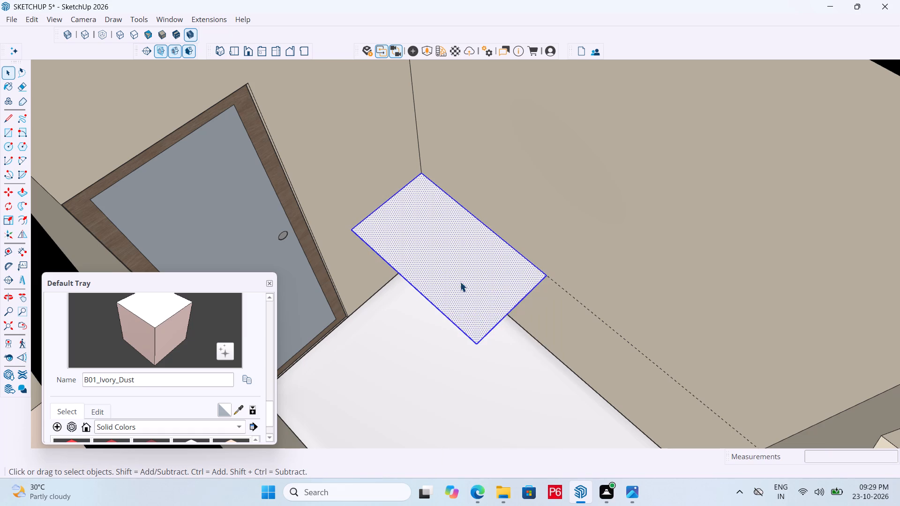
Paint the top and underside of the rectangle inside its group with the Stone marble Marble_03_1K.
double_click(460, 282)
click(446, 255)
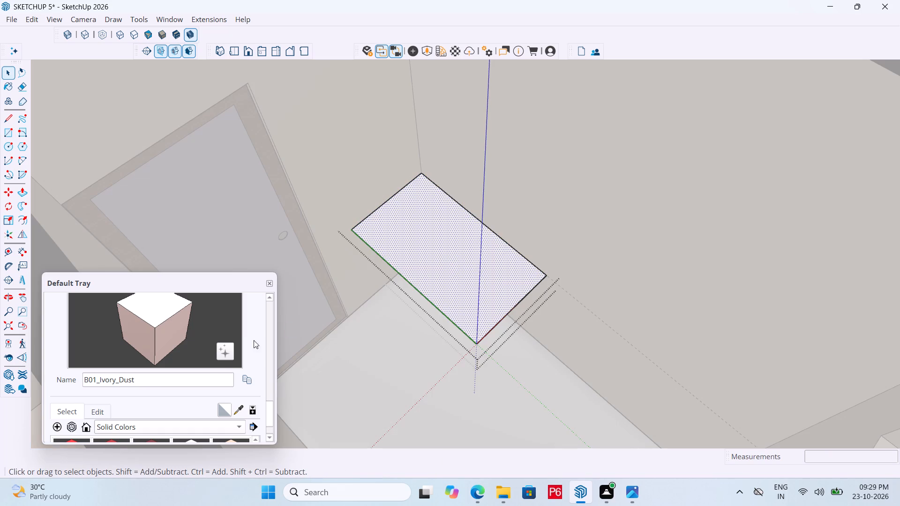
scroll(154, 401, down, 2)
click(172, 395)
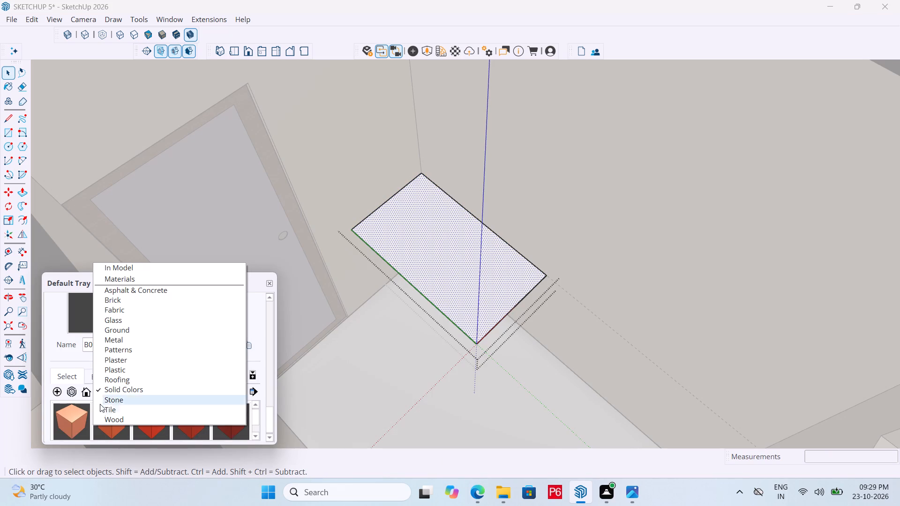
click(125, 406)
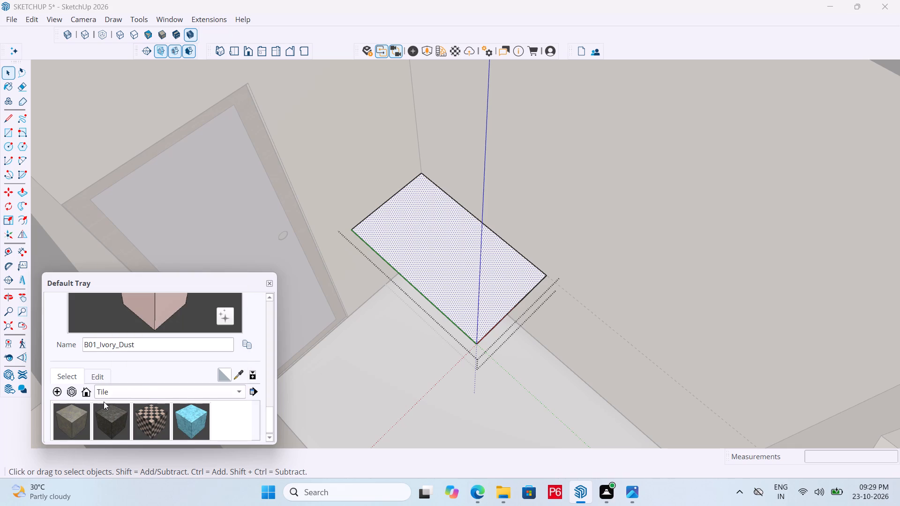
click(170, 392)
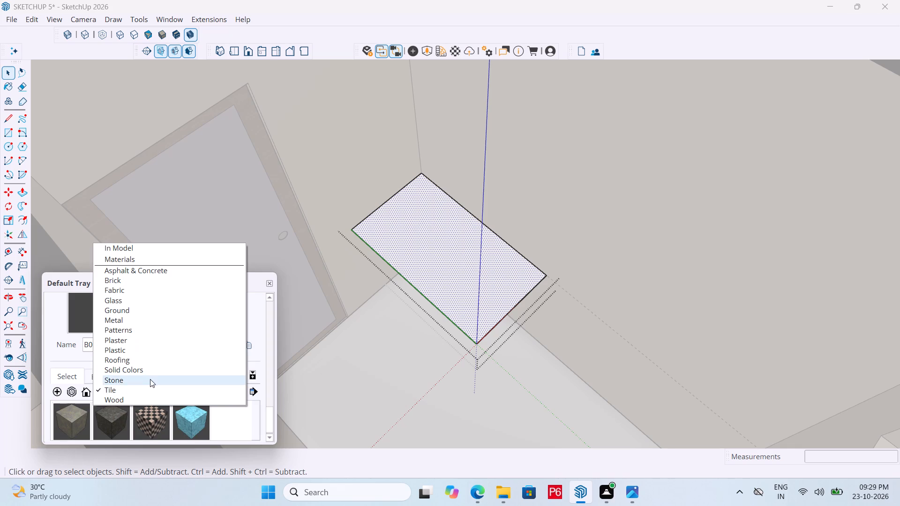
click(144, 382)
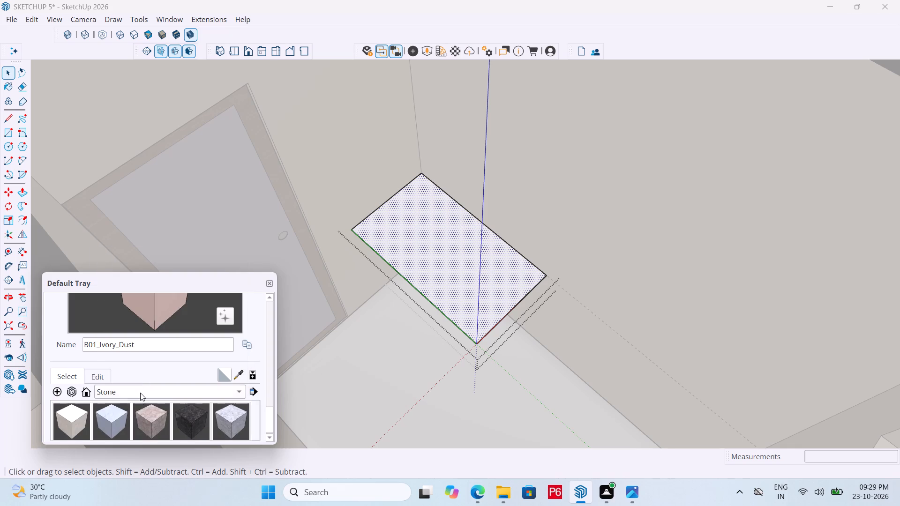
click(115, 424)
click(425, 234)
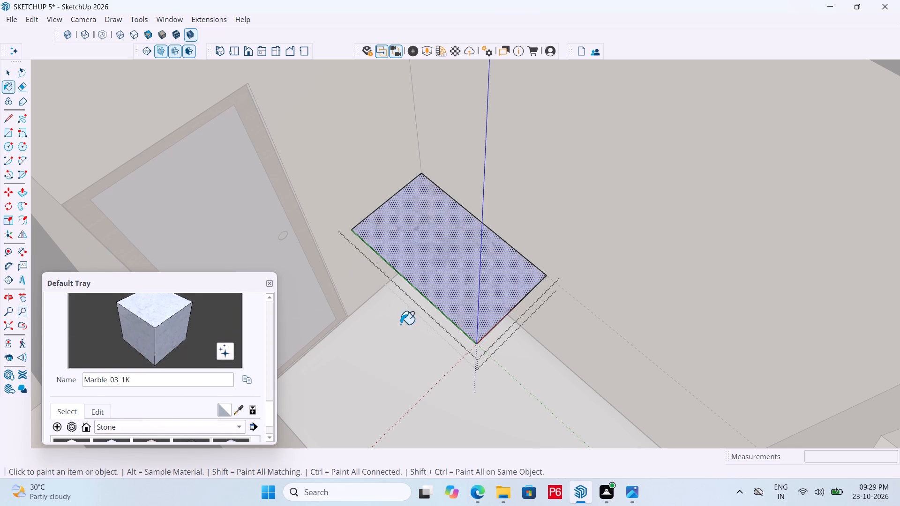
middle_drag(454, 327, 453, 303)
scroll(510, 362, up, 12)
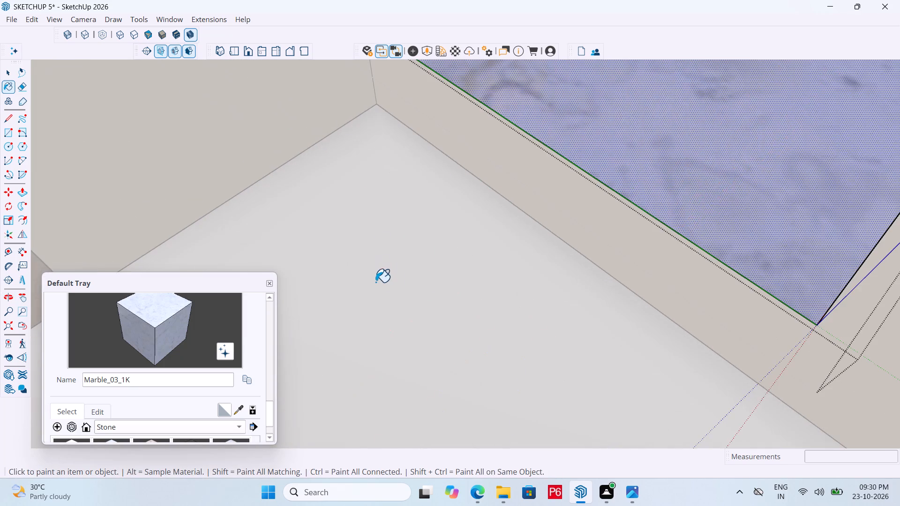
scroll(408, 308, down, 6)
middle_drag(435, 251, 416, 3)
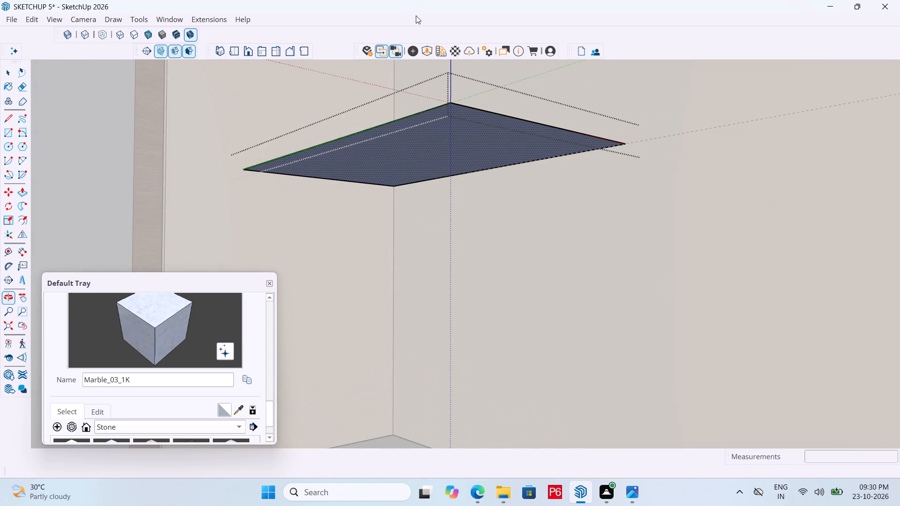
click(430, 149)
Save the model with the marble applied to the counter rectangle.
middle_drag(443, 159, 452, 383)
scroll(452, 383, down, 1)
scroll(371, 153, down, 10)
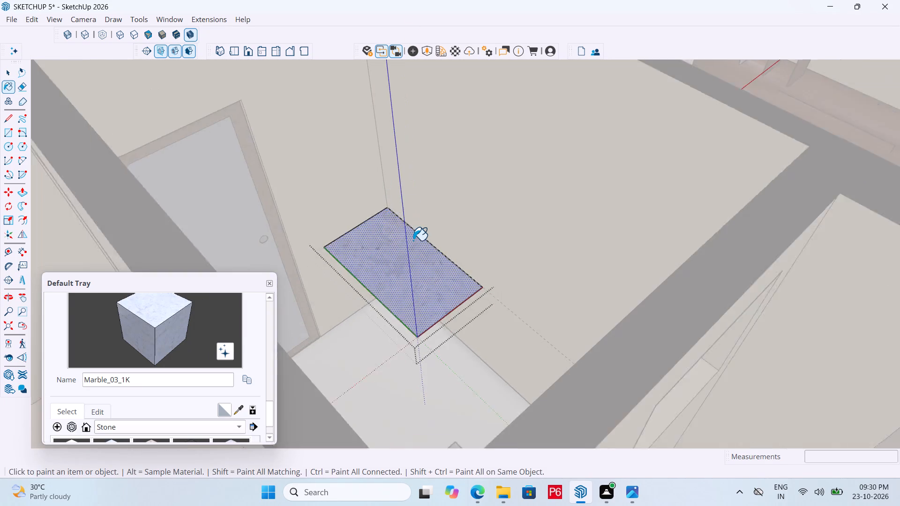
scroll(413, 240, down, 2)
key(ctrl+s)
key(ctrl+s)
key(ctrl+s)
key(ctrl+s)
key(ctrl+s)
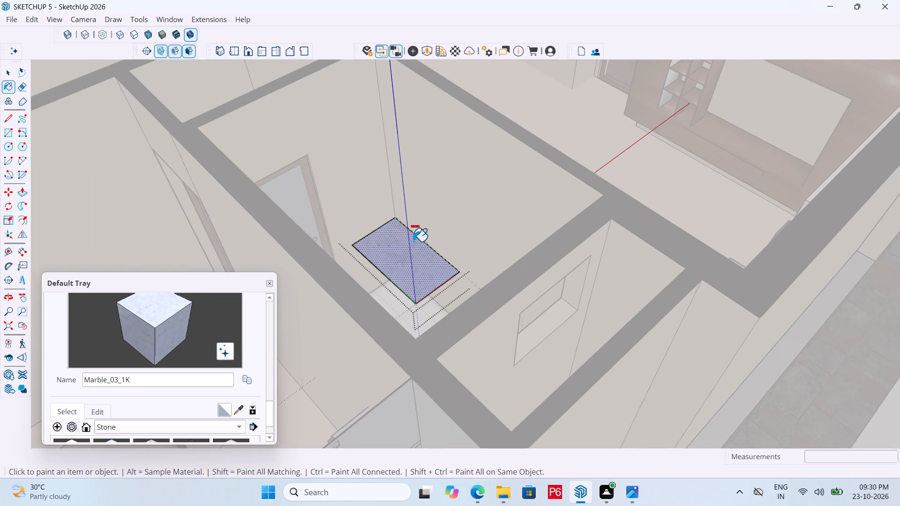
key(ctrl+s)
key(ctrl+s)
key(ctrl+s)
key(ctrl+s)
key(space)
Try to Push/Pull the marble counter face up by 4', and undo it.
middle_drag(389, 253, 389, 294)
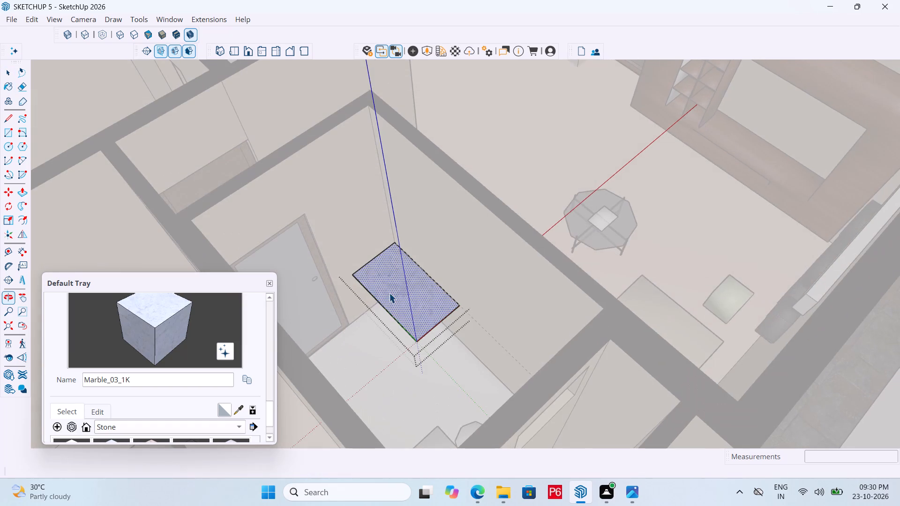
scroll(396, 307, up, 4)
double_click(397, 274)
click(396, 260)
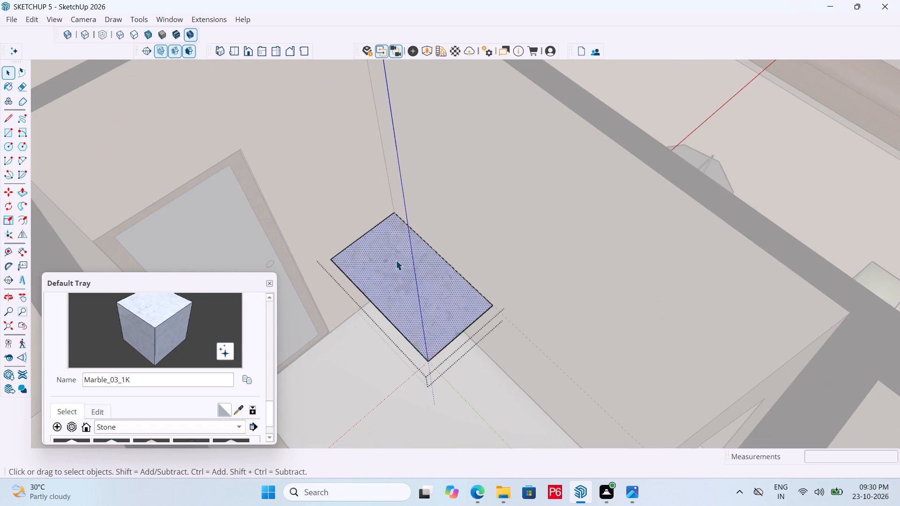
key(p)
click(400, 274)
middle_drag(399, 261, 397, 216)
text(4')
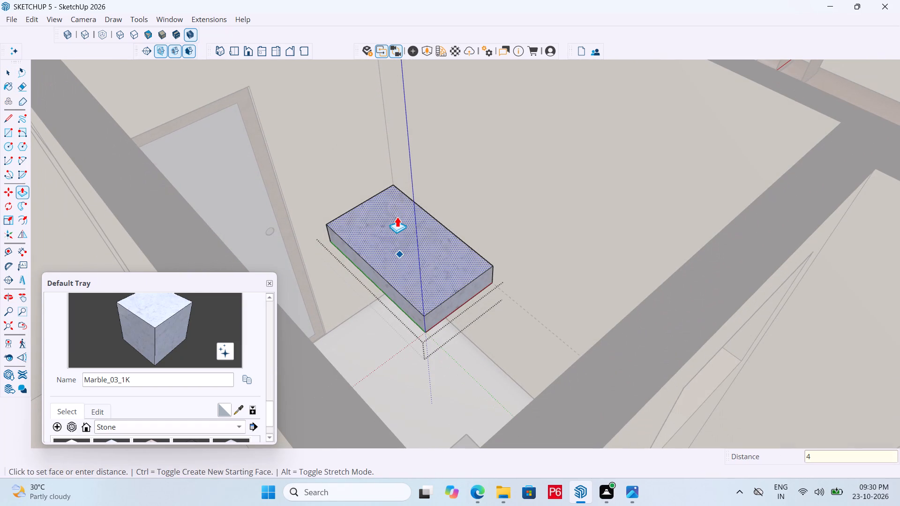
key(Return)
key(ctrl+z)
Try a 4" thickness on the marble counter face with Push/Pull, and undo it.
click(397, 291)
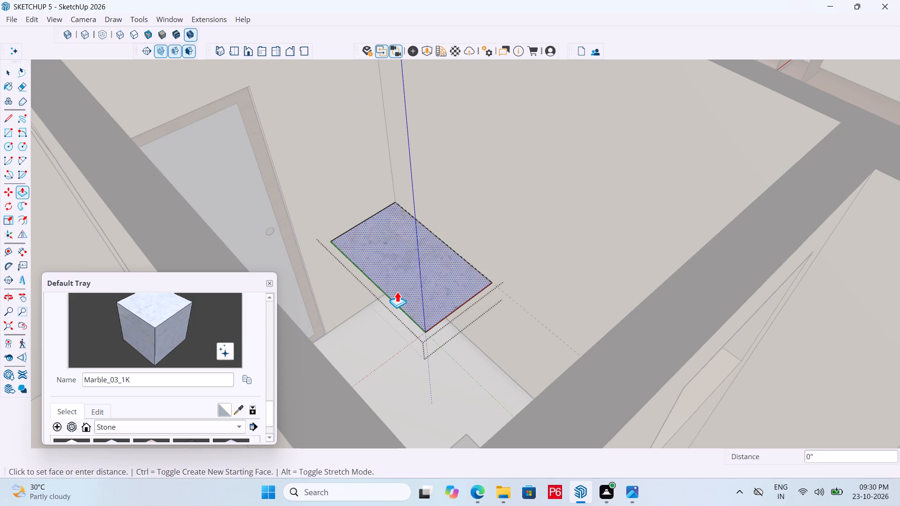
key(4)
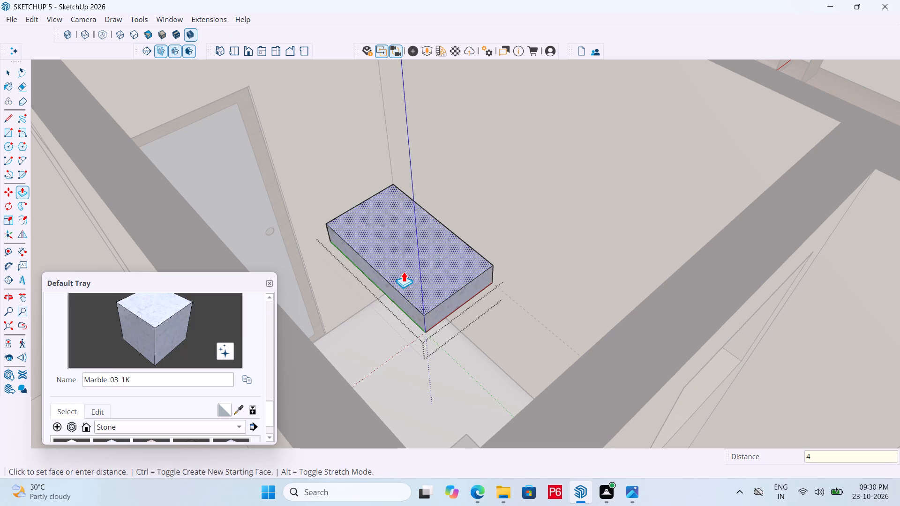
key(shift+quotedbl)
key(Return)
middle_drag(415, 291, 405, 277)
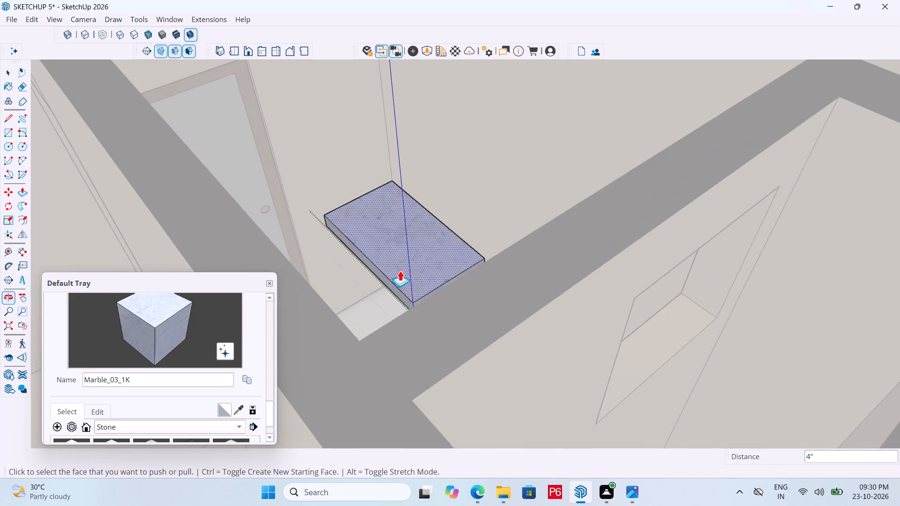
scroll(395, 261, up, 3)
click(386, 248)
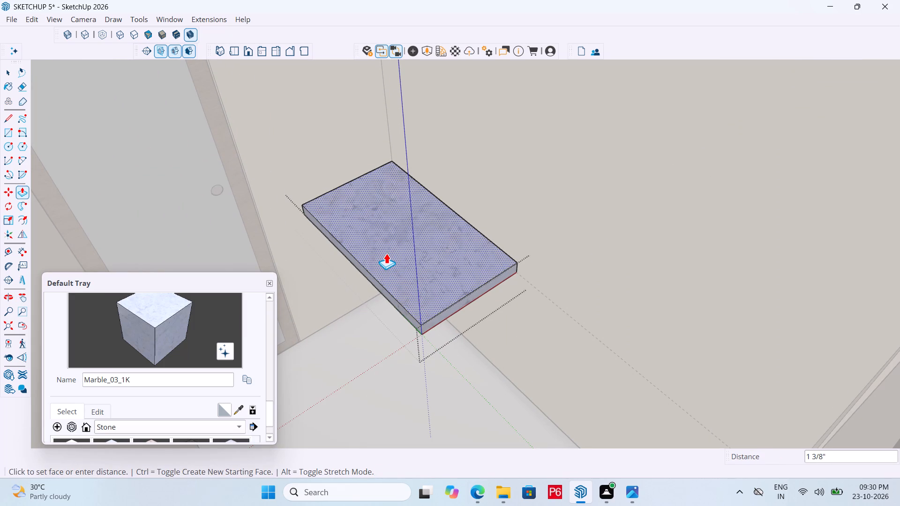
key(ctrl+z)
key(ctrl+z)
Push/Pull the marble counter face up by 1" to form the slab, and close the group editing.
click(390, 272)
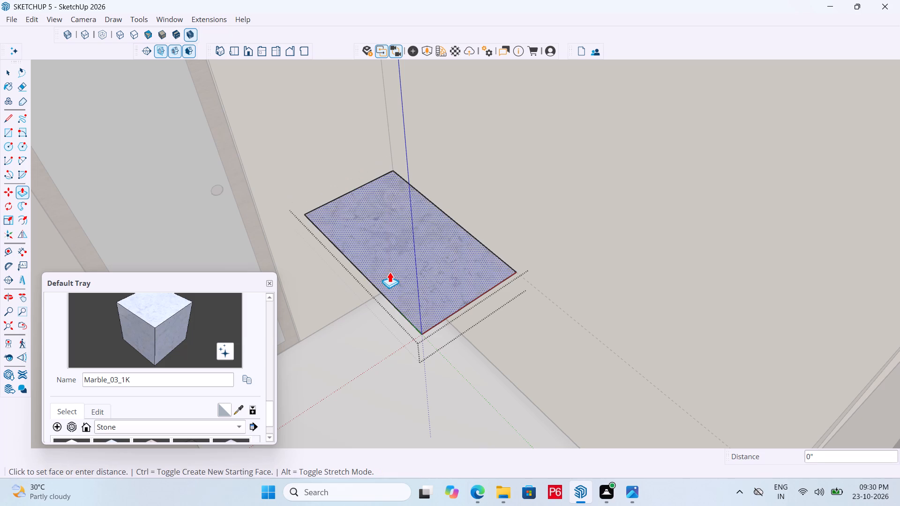
text(1")
key(Return)
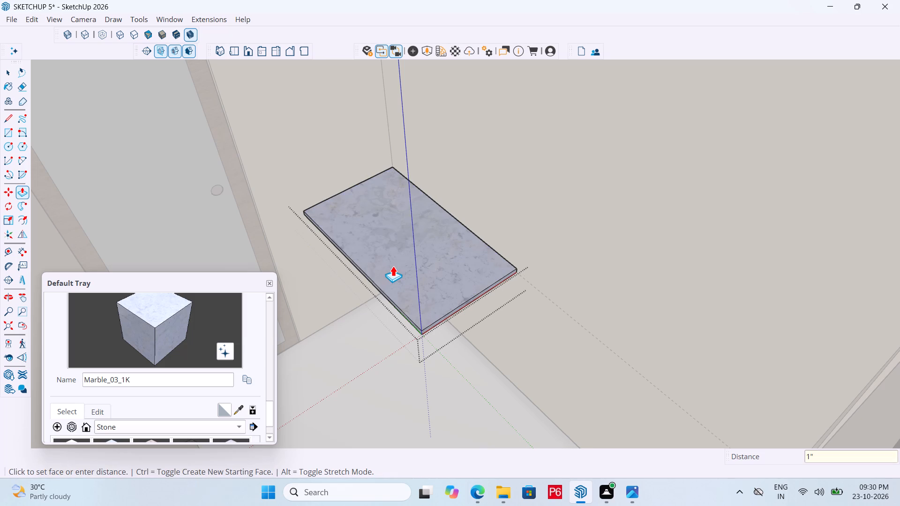
key(space)
double_click(510, 203)
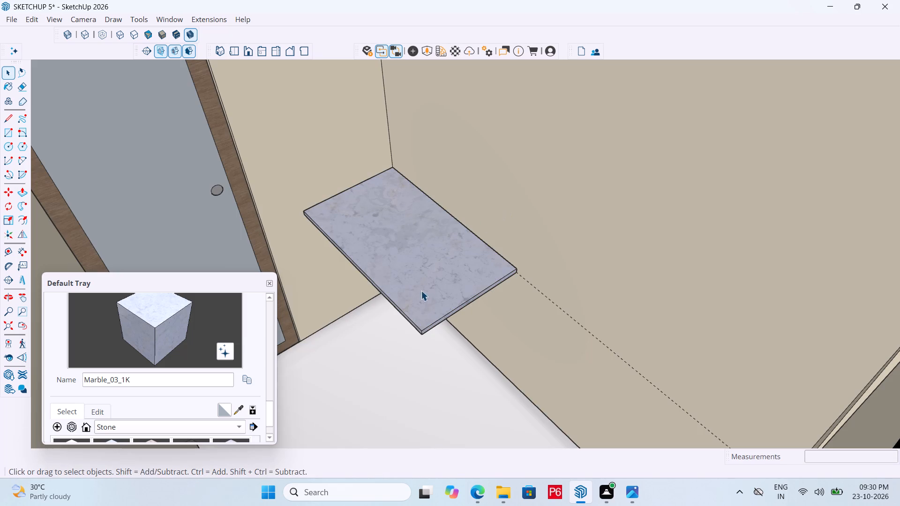
scroll(457, 313, down, 6)
scroll(397, 294, down, 1)
middle_drag(397, 295, 432, 327)
click(449, 300)
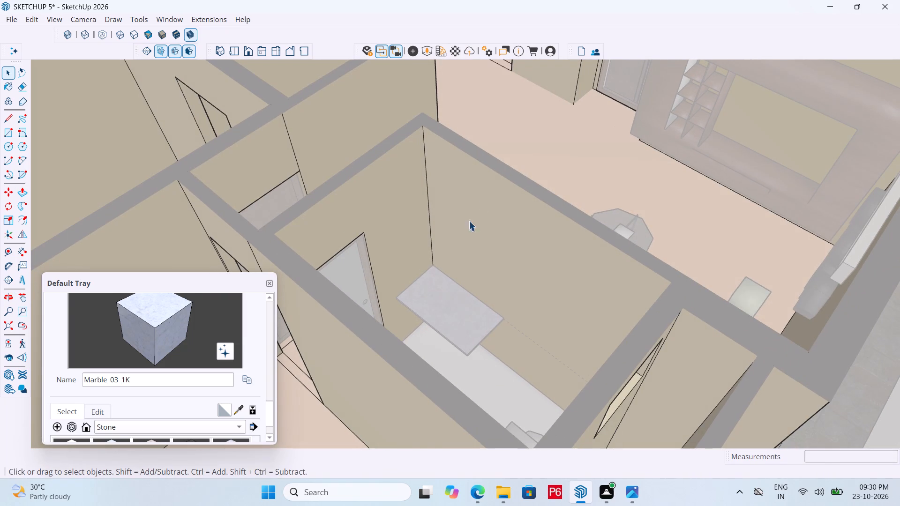
click(513, 150)
scroll(359, 161, down, 6)
double_click(765, 353)
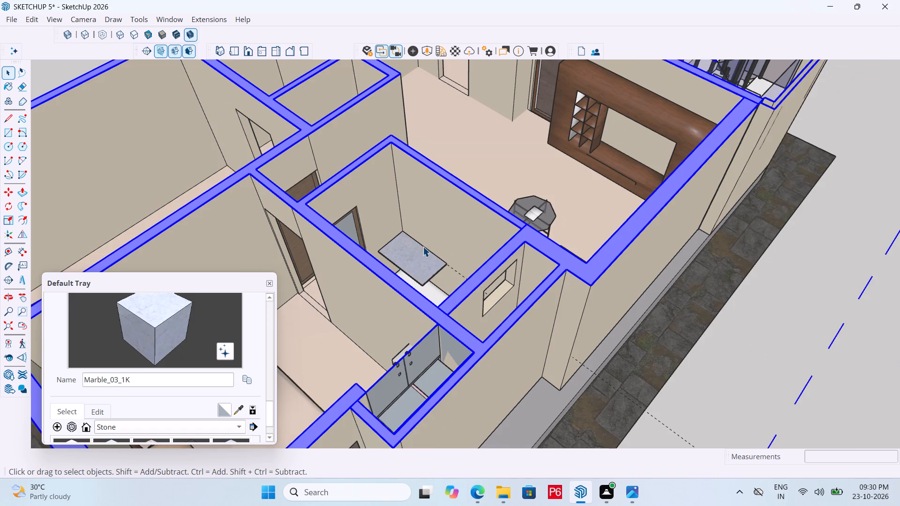
Save the model with the finished counter slab.
scroll(418, 244, up, 5)
click(419, 251)
key(ctrl+s)
key(ctrl+s)
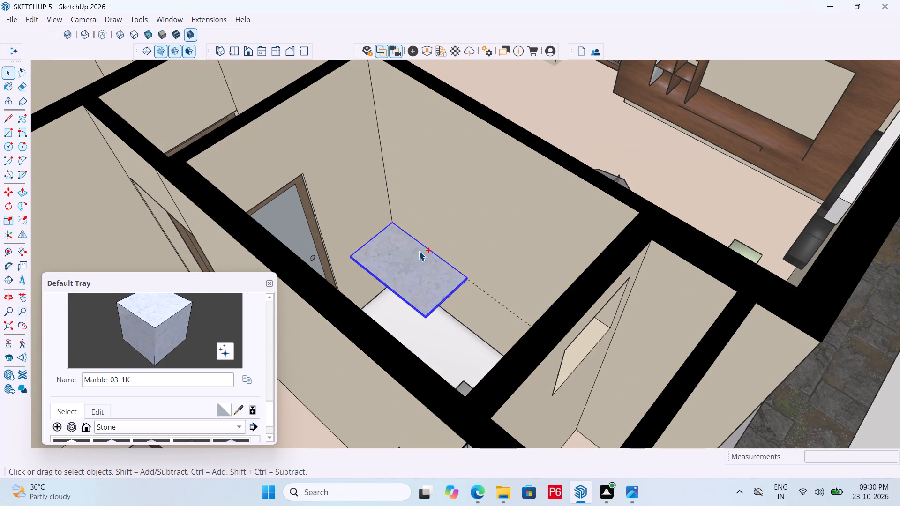
key(ctrl+s)
key(ctrl+s)
key(ctrl+s)
key(space)
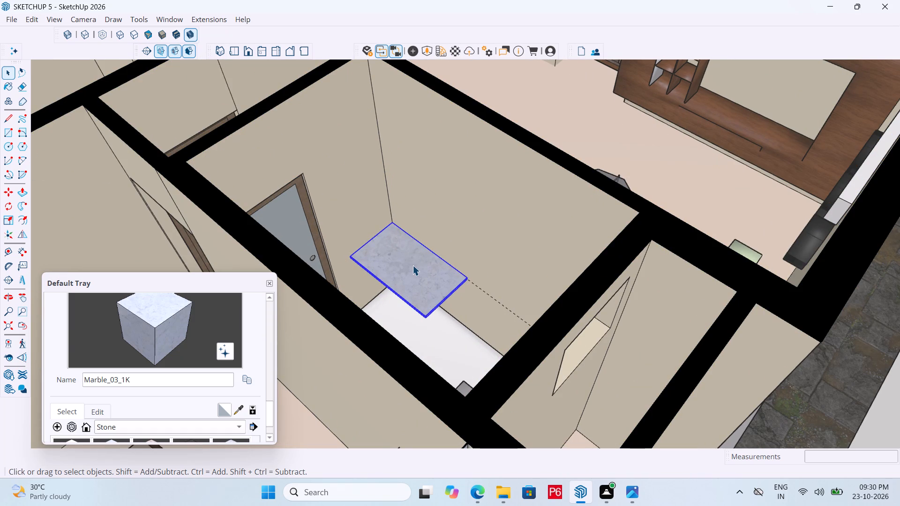
Move the wash basin from the bathroom's far wall near the toilet to beside the marble counter slab.
click(412, 265)
scroll(335, 282, down, 1)
middle_drag(337, 294, 663, 380)
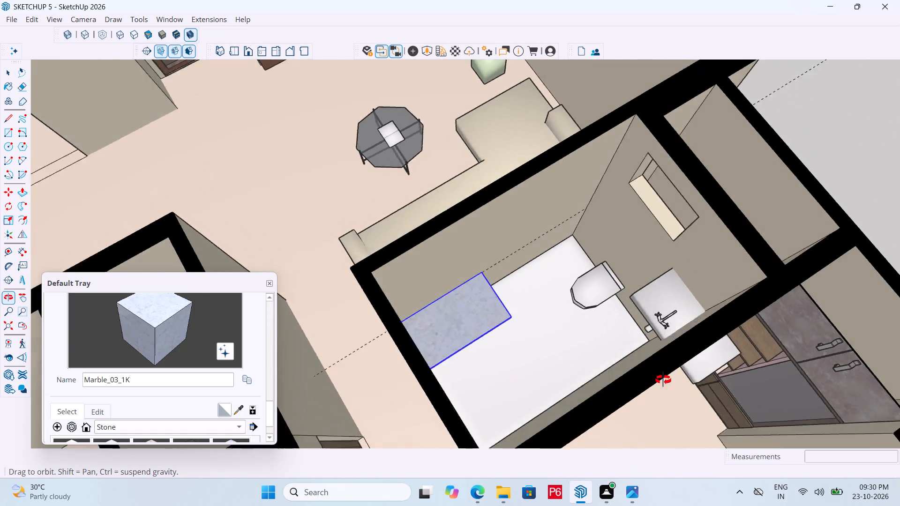
middle_drag(663, 380, 684, 334)
click(659, 260)
middle_drag(571, 298, 654, 319)
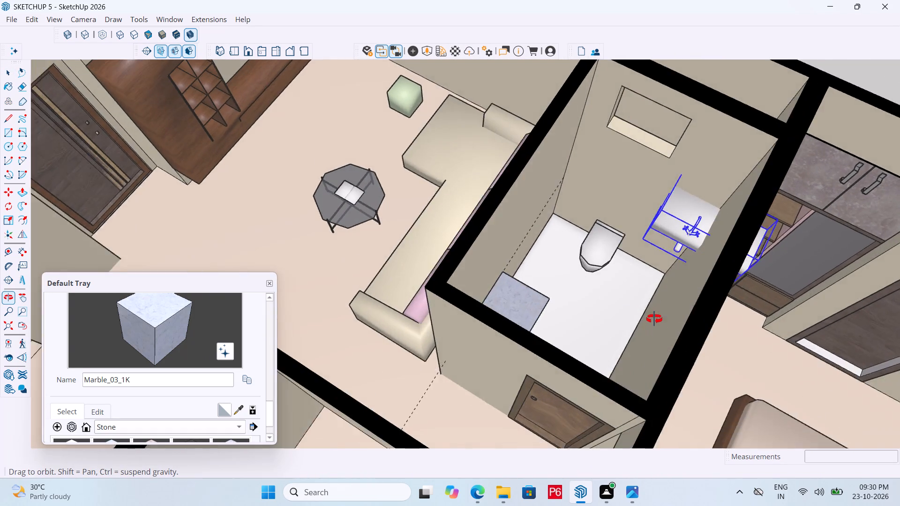
middle_drag(654, 319, 705, 308)
key(m)
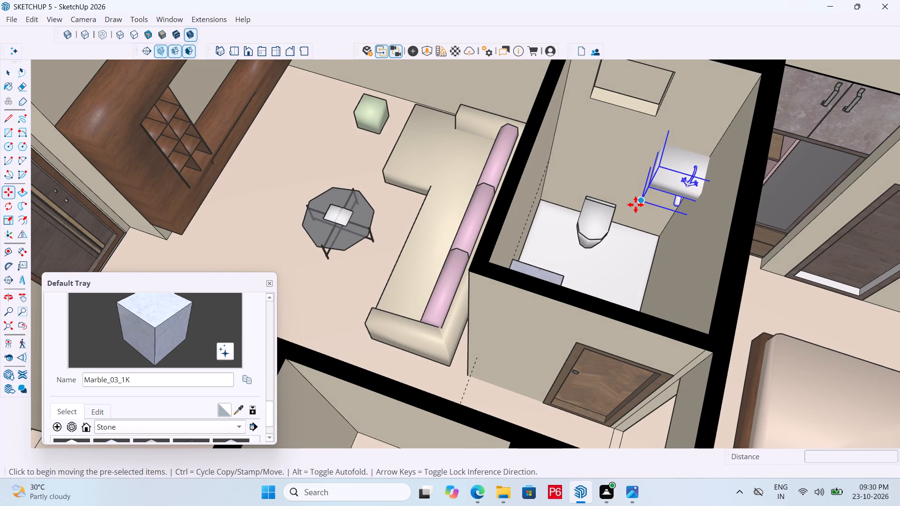
click(637, 203)
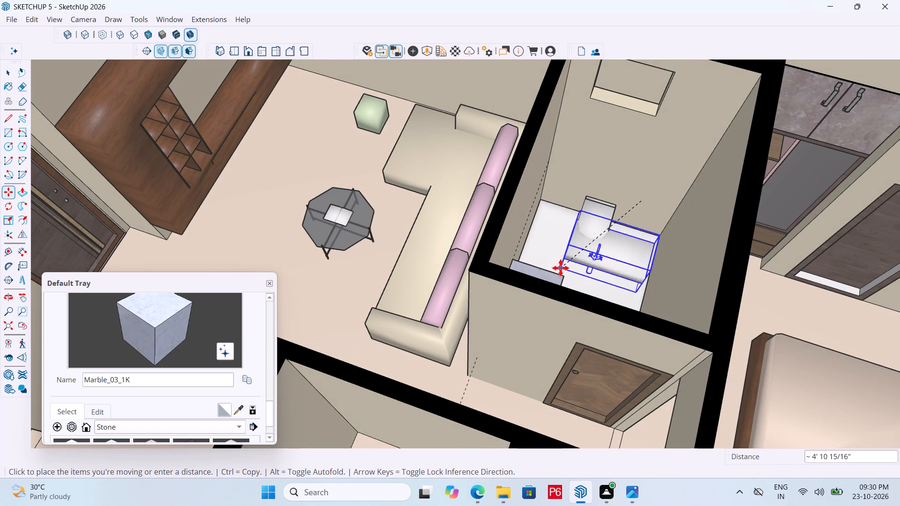
middle_drag(560, 268, 387, 270)
click(443, 316)
middle_drag(506, 282, 568, 248)
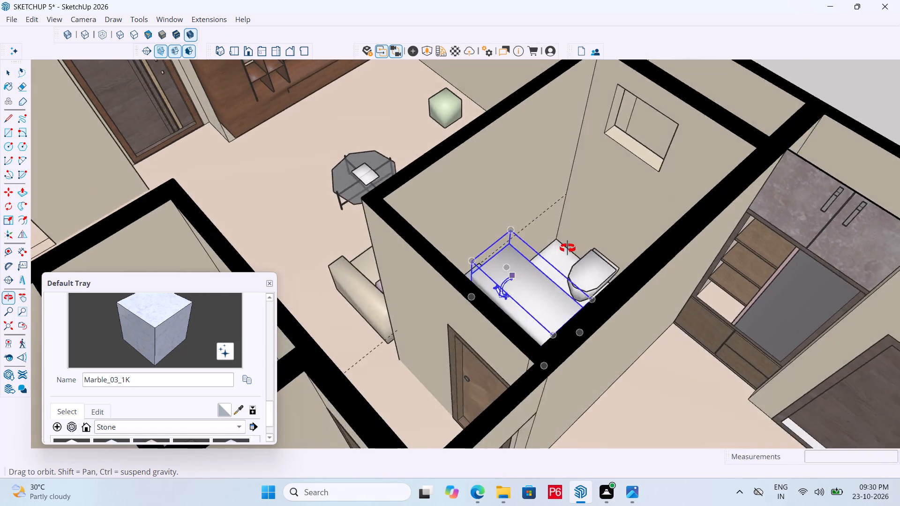
middle_drag(568, 248, 553, 272)
Erase the guide line running along the bathroom's living-room-side wall.
key(e)
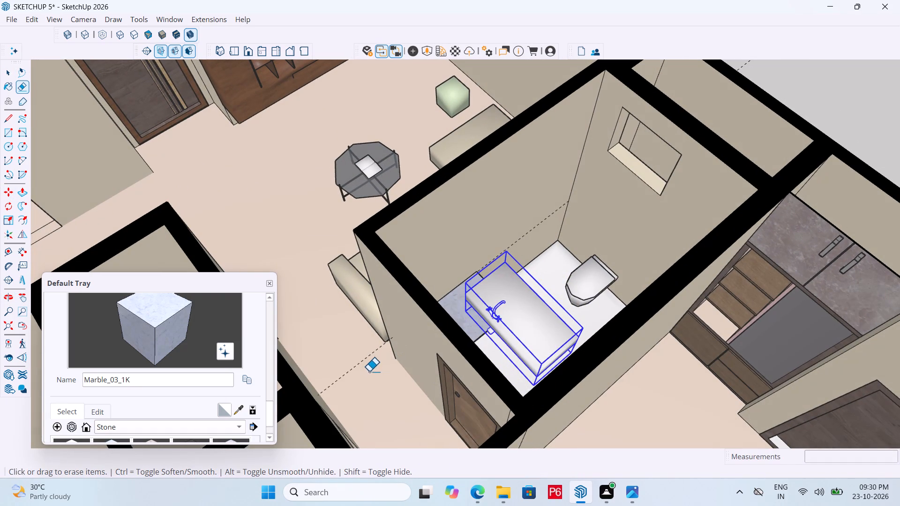
drag(365, 370, 362, 357)
click(362, 357)
Save the model with the basin moved and the guide line removed.
scroll(339, 367, down, 6)
middle_drag(421, 363, 342, 352)
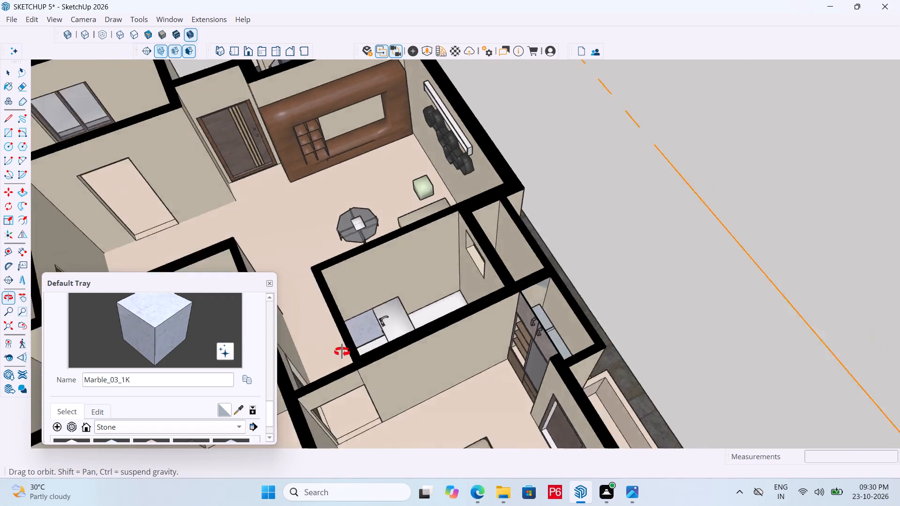
middle_drag(342, 352, 258, 344)
key(ctrl+s)
key(ctrl+s)
key(ctrl+s)
key(ctrl+s)
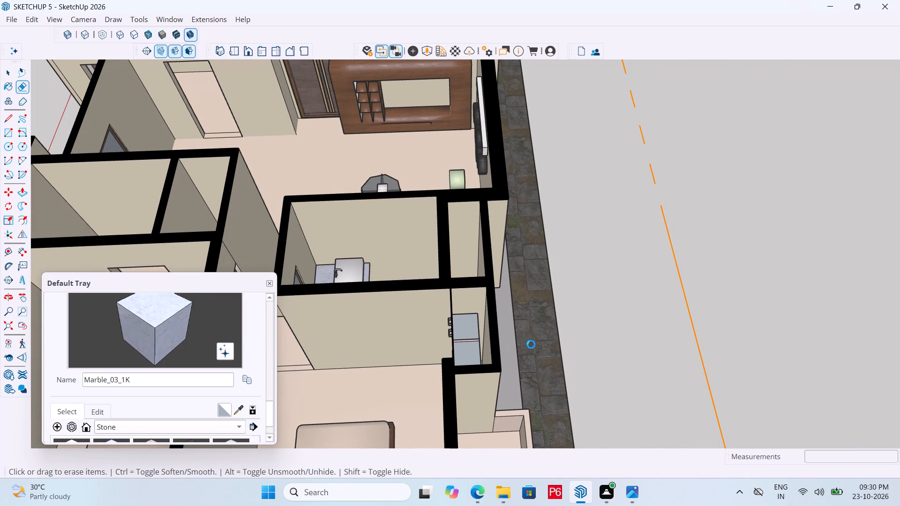
key(ctrl+s)
key(ctrl+s)
ctrl+scroll(596, 356, down, 1)
key(ctrl+s)
key(ctrl+s)
ctrl+scroll(607, 357, down, 1)
key(ctrl+s)
key(space)
Examine the overall house layout and the wash basin's position beside the marble slab in the bathroom.
scroll(598, 346, down, 2)
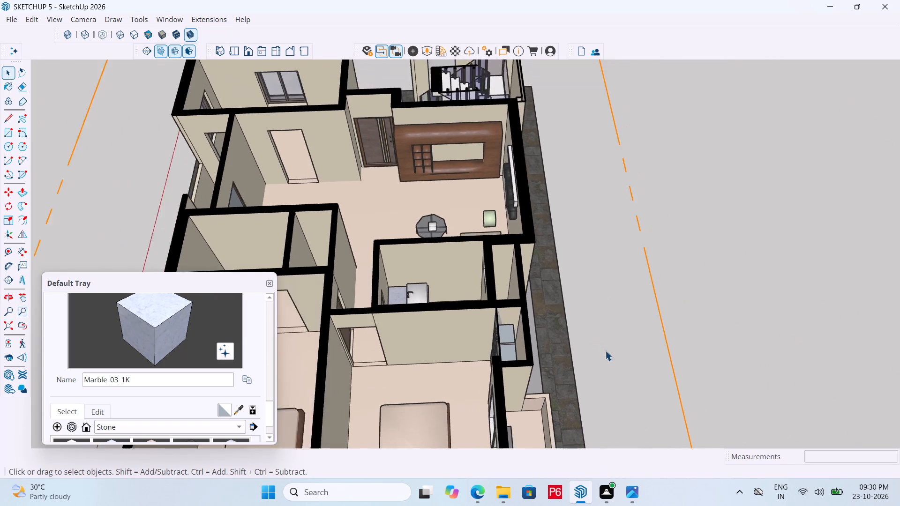
scroll(605, 350, down, 4)
scroll(550, 324, down, 6)
middle_drag(553, 338, 504, 362)
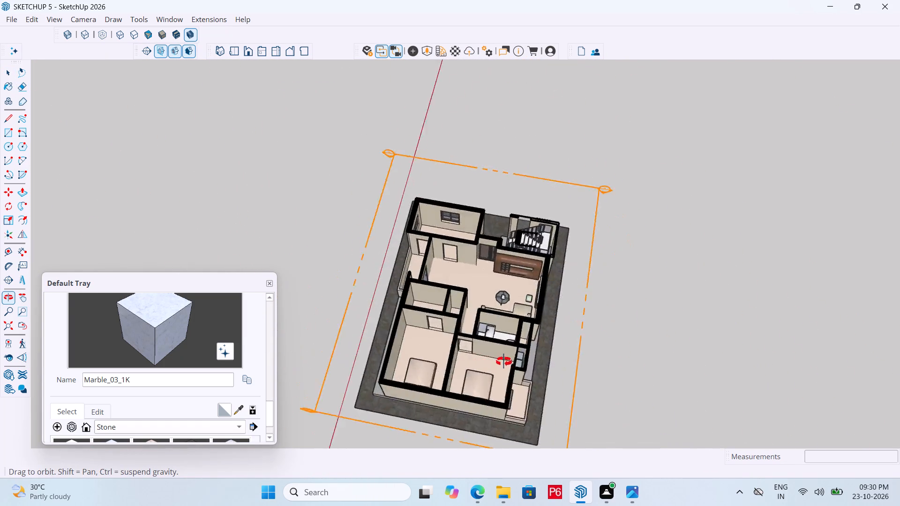
middle_drag(504, 362, 538, 354)
scroll(521, 326, up, 4)
middle_drag(502, 318, 502, 339)
scroll(502, 328, up, 6)
middle_drag(496, 354, 571, 408)
scroll(570, 408, up, 2)
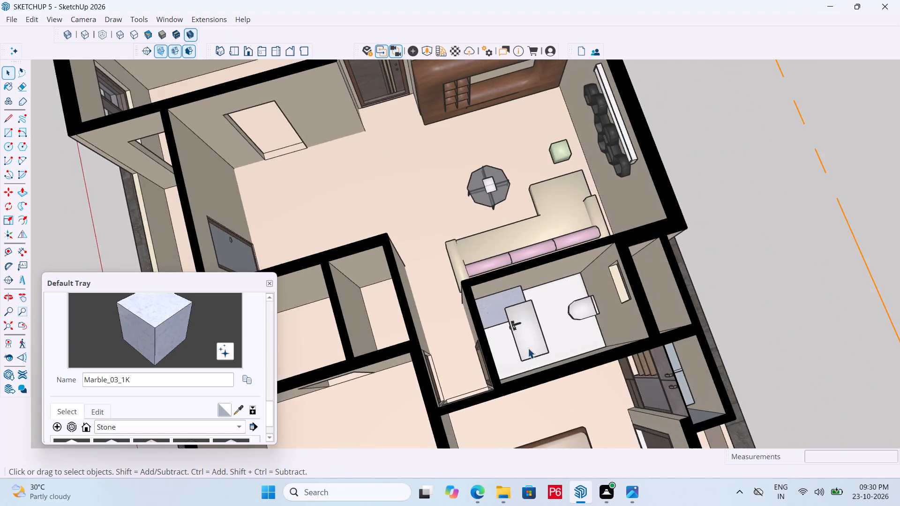
Rotate the wash basin in the bathroom so its long side runs parallel to the marble counter slab's long side.
scroll(520, 345, up, 5)
middle_click(520, 345)
middle_drag(565, 344, 286, 289)
scroll(407, 275, up, 1)
middle_drag(407, 275, 396, 264)
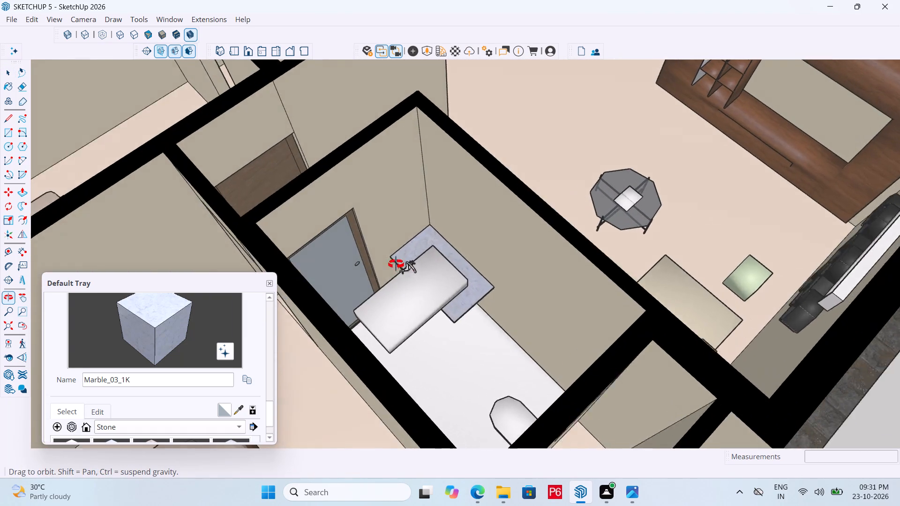
middle_drag(396, 264, 345, 232)
scroll(385, 229, up, 3)
click(448, 258)
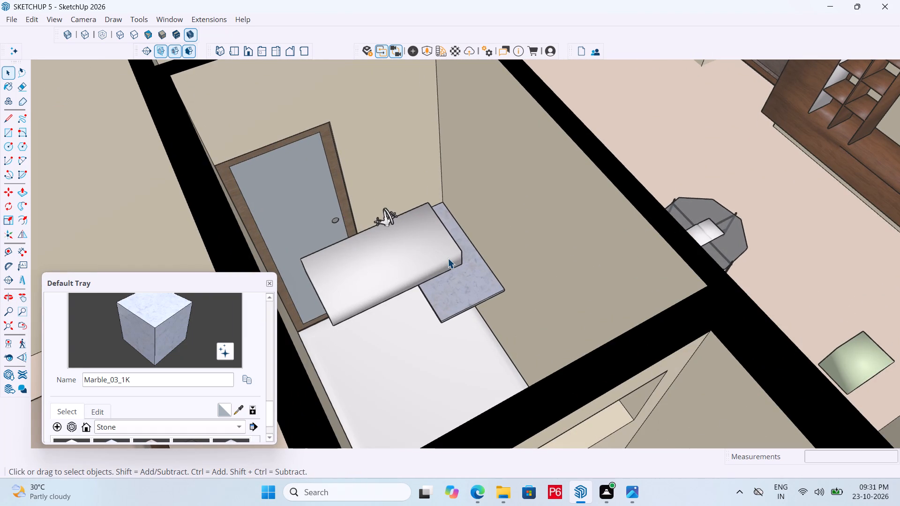
key(r)
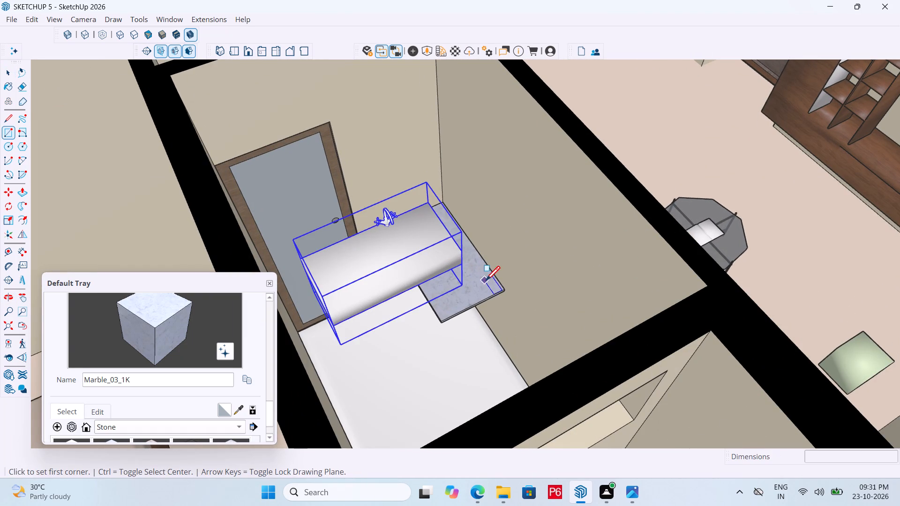
key(q)
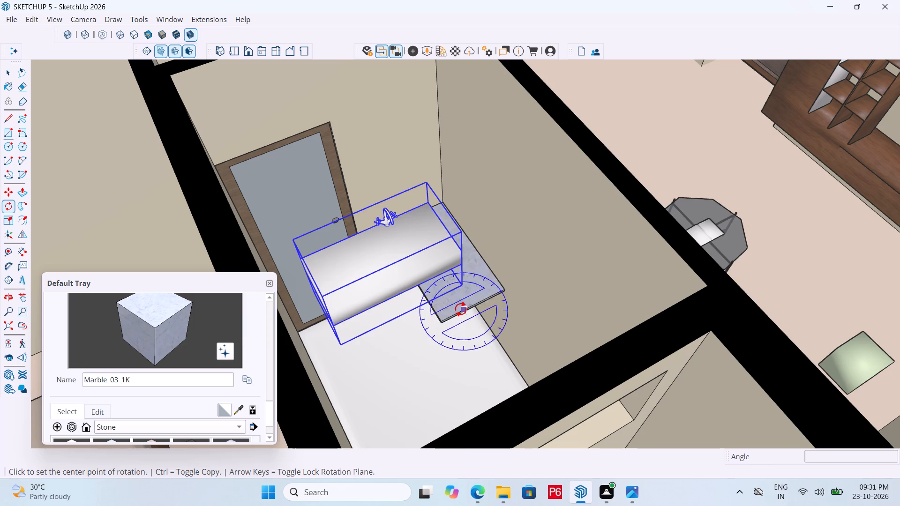
click(460, 293)
click(489, 281)
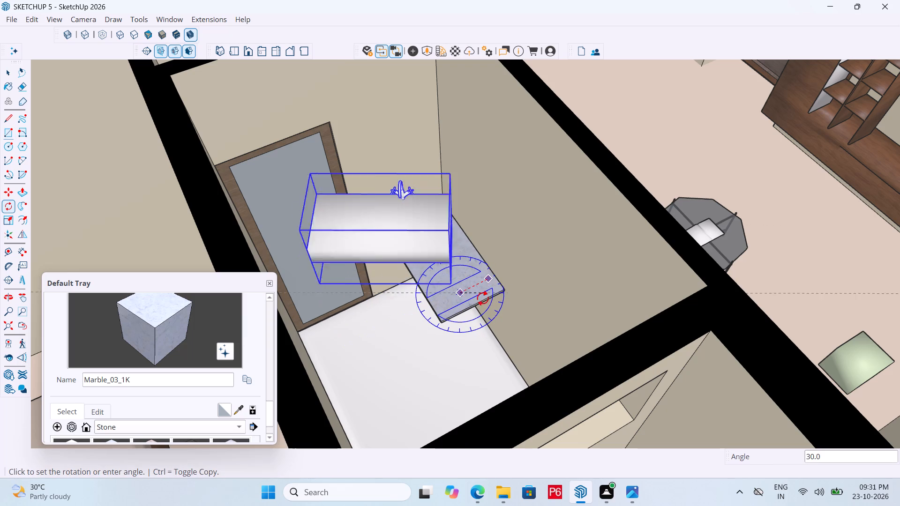
click(496, 350)
key(space)
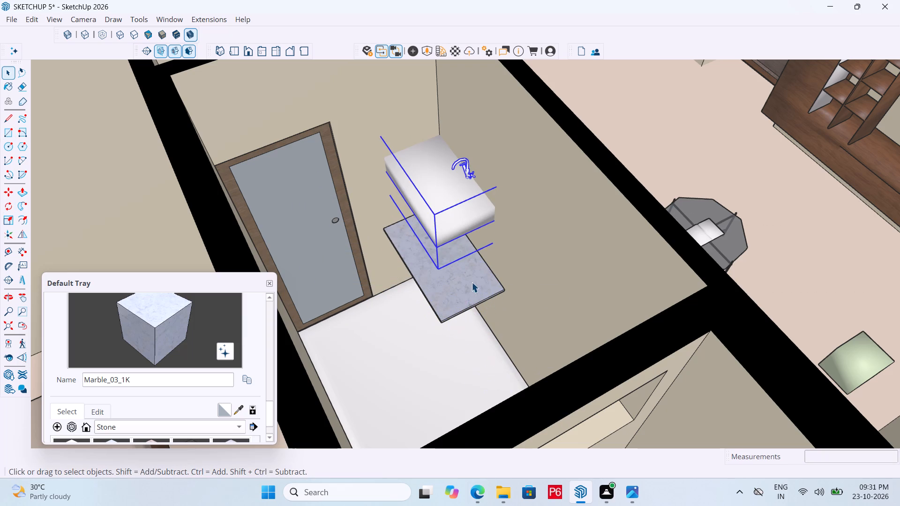
Move the wash basin onto the marble slab, aligning the lower corner of its bowl with the slab's front corner.
key(m)
click(441, 269)
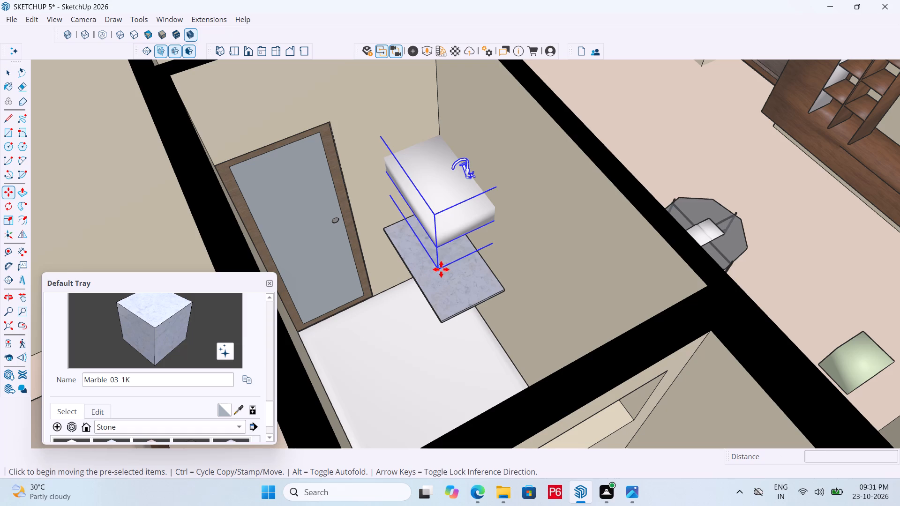
click(448, 320)
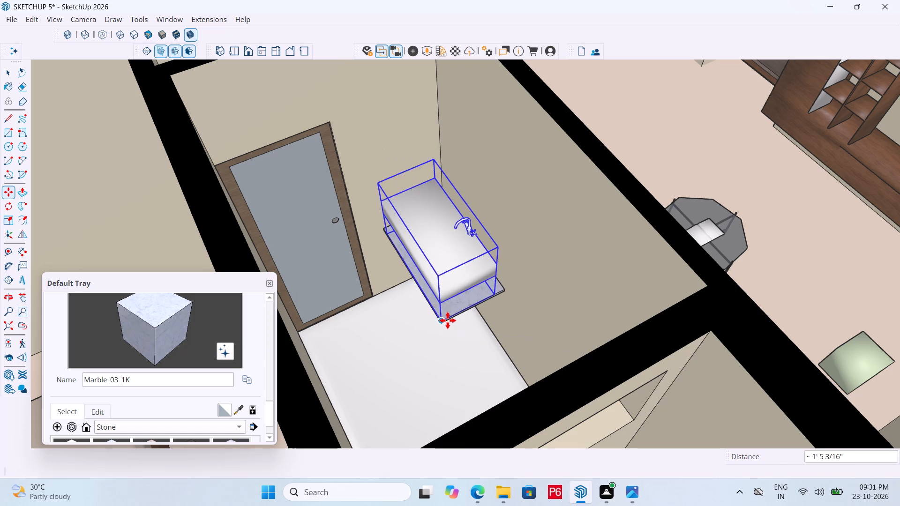
middle_drag(433, 292, 451, 270)
scroll(451, 270, up, 8)
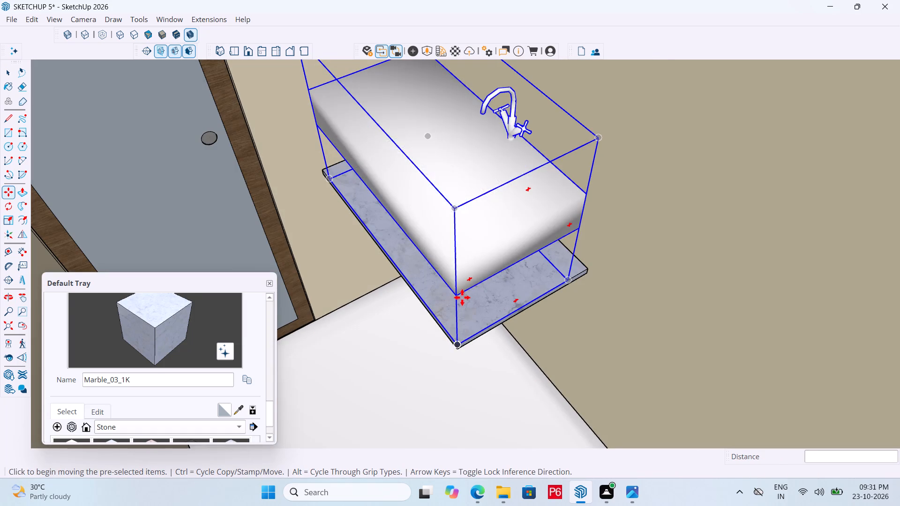
click(459, 297)
click(461, 342)
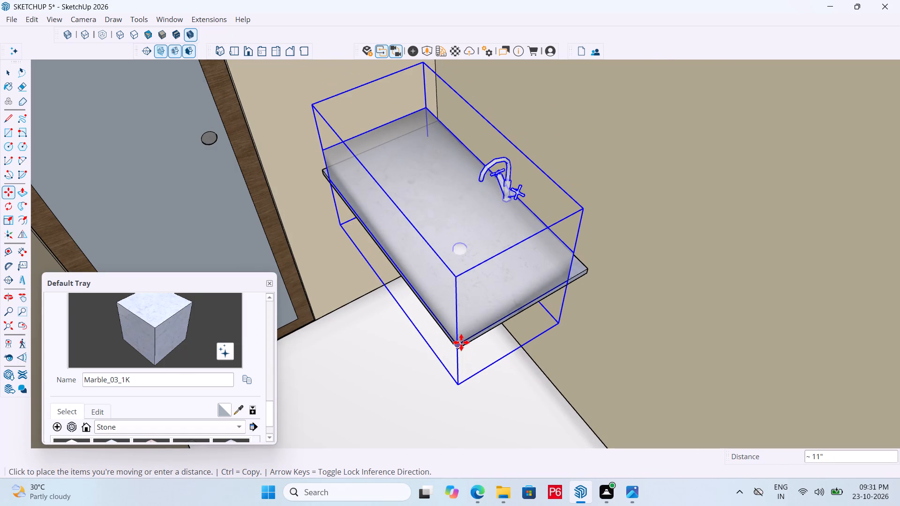
middle_drag(457, 342, 505, 372)
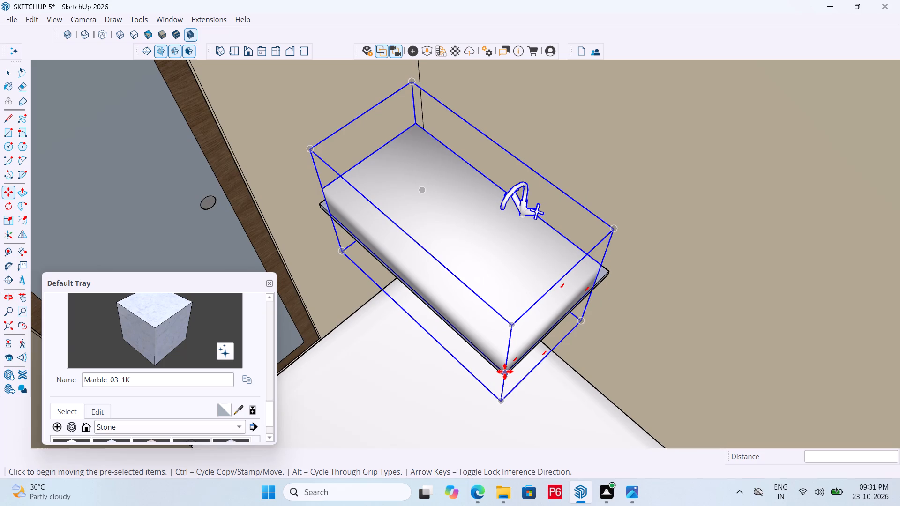
Save the model with the wash basin seated on the marble slab.
key(ctrl+s)
key(ctrl+s)
key(ctrl+s)
key(ctrl+s)
key(ctrl+s)
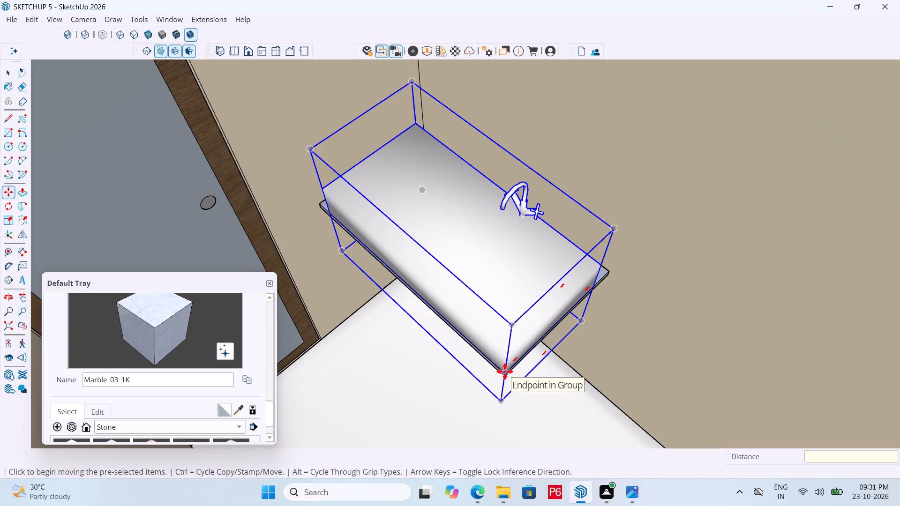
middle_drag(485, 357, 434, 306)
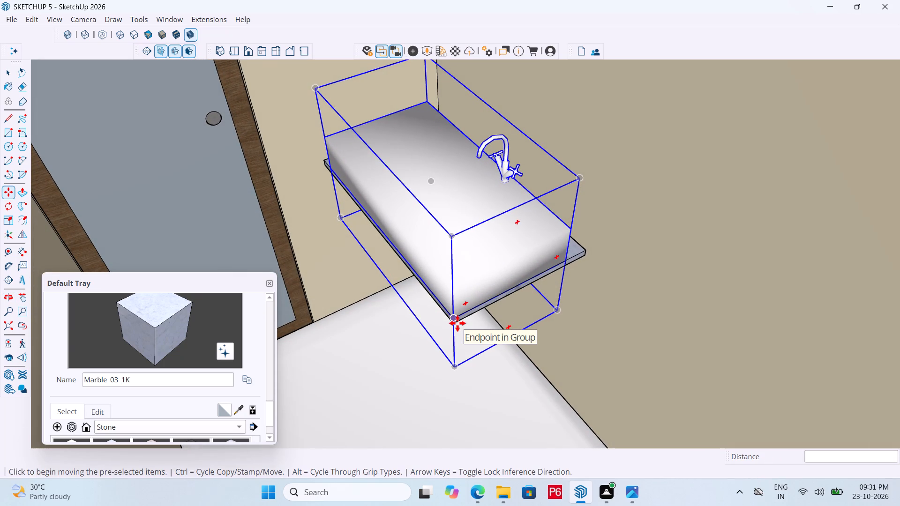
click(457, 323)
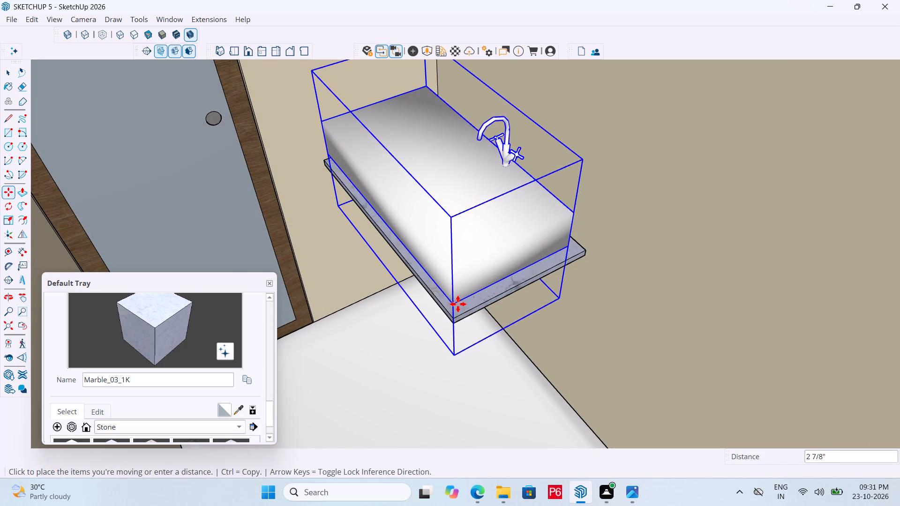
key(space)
Bring the bathroom and adjoining rooms back into view and save the model again.
middle_drag(458, 305, 873, 409)
middle_drag(873, 409, 776, 443)
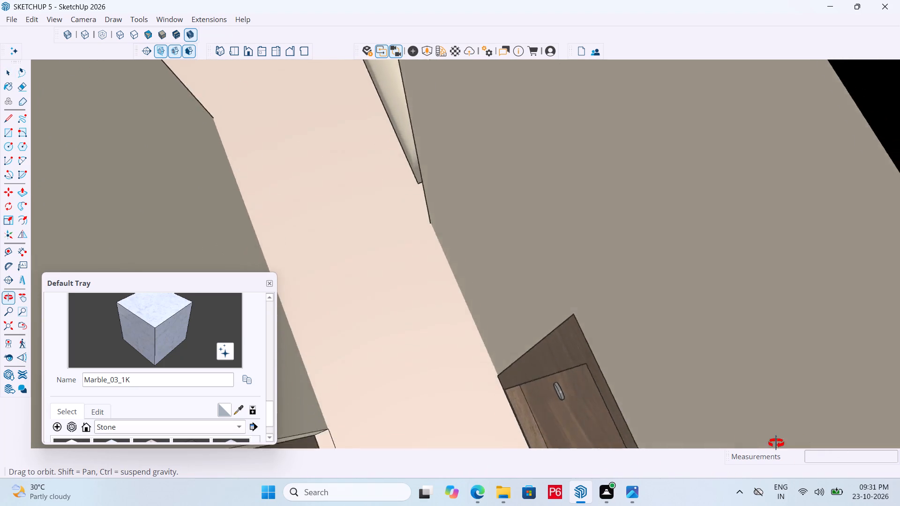
middle_drag(776, 443, 539, 373)
scroll(391, 309, down, 6)
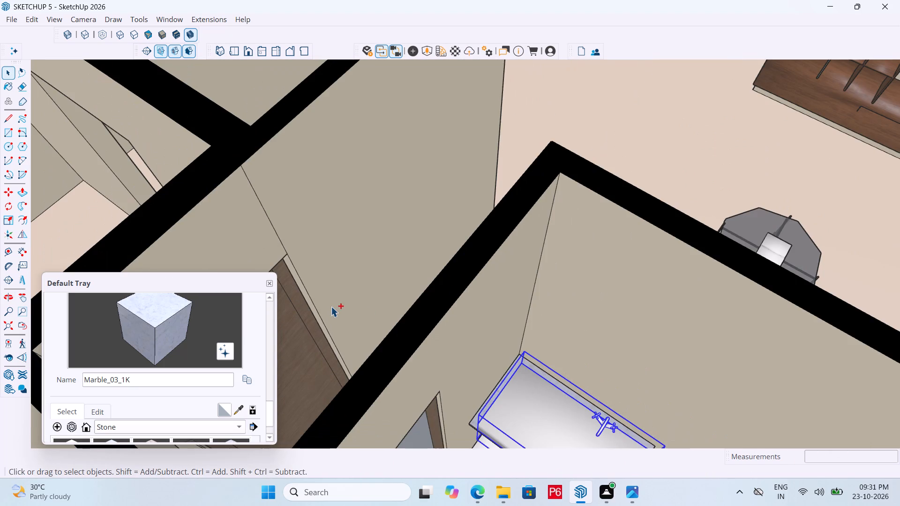
key(ctrl+s)
key(ctrl+s)
key(ctrl+s)
key(ctrl+s)
key(ctrl+s)
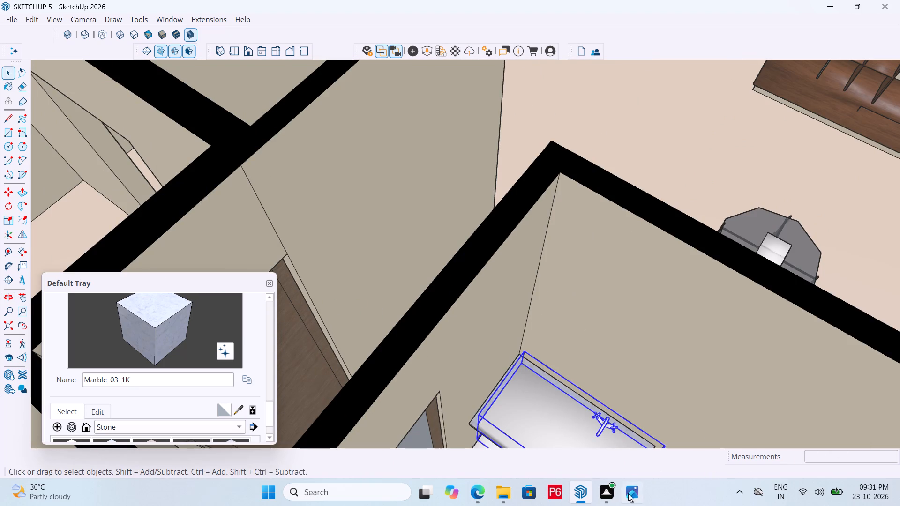
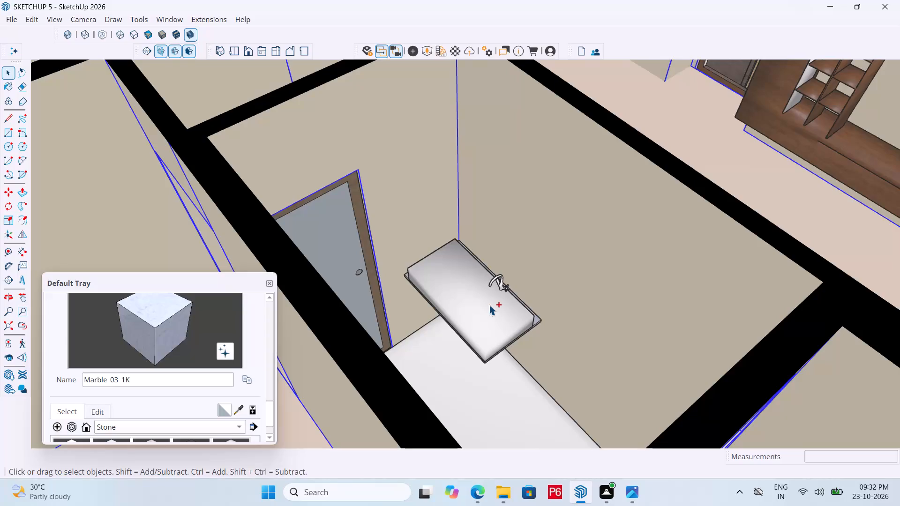
Save the model.
key(ctrl+s)
key(ctrl+s)
key(ctrl+s)
key(ctrl+s)
key(ctrl+s)
Clear the wall selection and open the bathroom sink group for editing, selecting its basin surface.
key(space)
click(545, 293)
scroll(560, 216, down, 2)
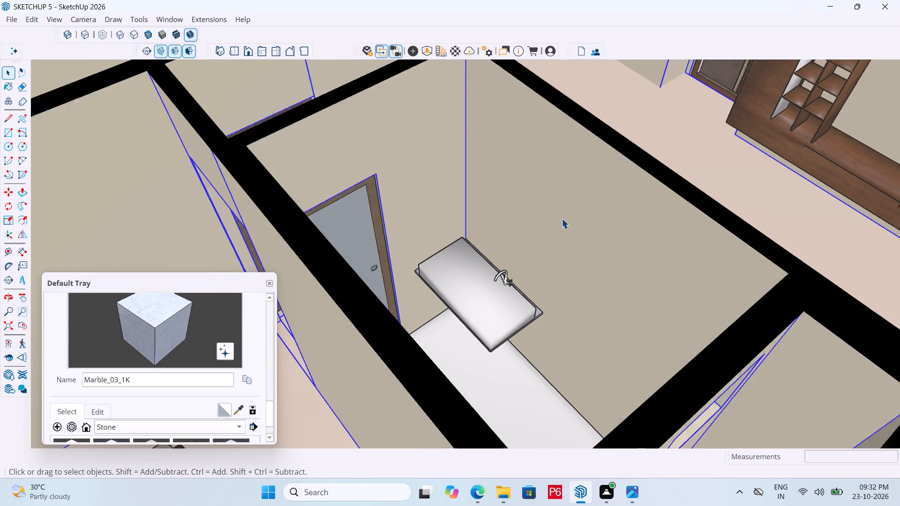
scroll(562, 218, down, 3)
scroll(517, 232, down, 9)
click(732, 376)
scroll(461, 226, up, 4)
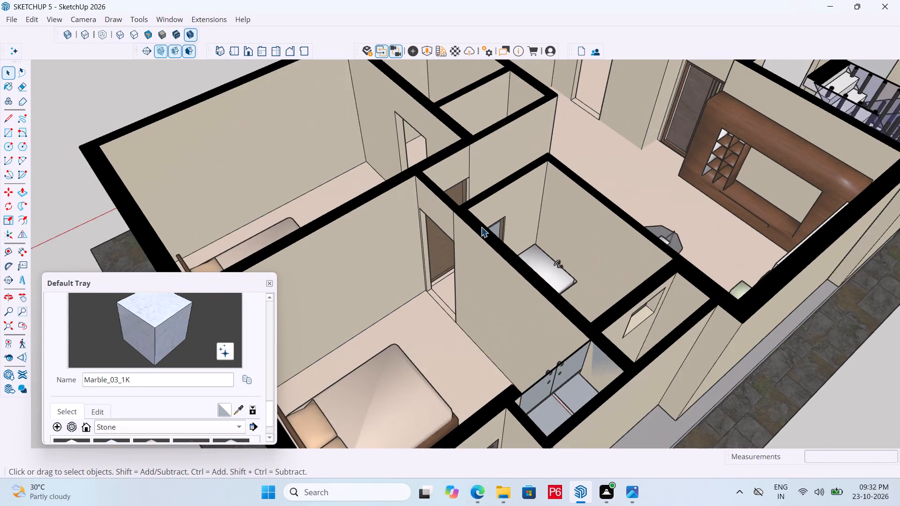
scroll(481, 227, up, 6)
scroll(565, 282, up, 3)
middle_drag(569, 283, 505, 268)
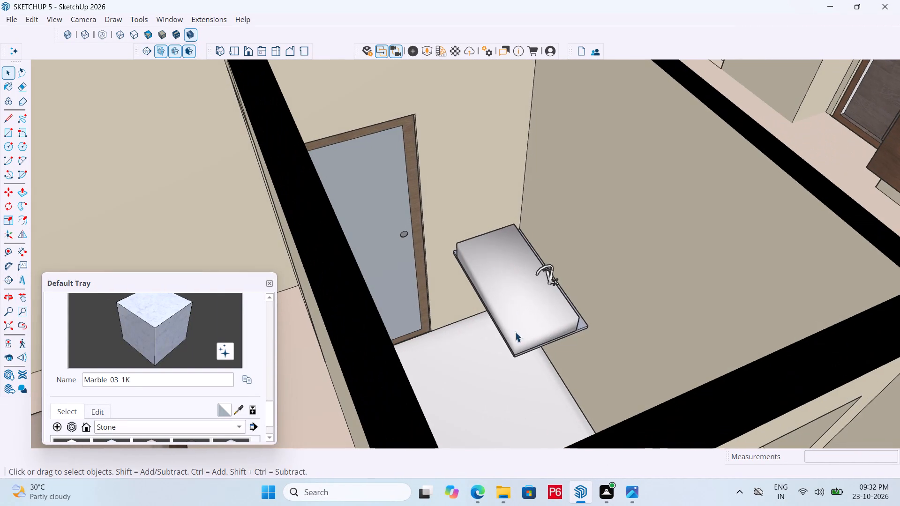
click(526, 319)
scroll(521, 356, up, 5)
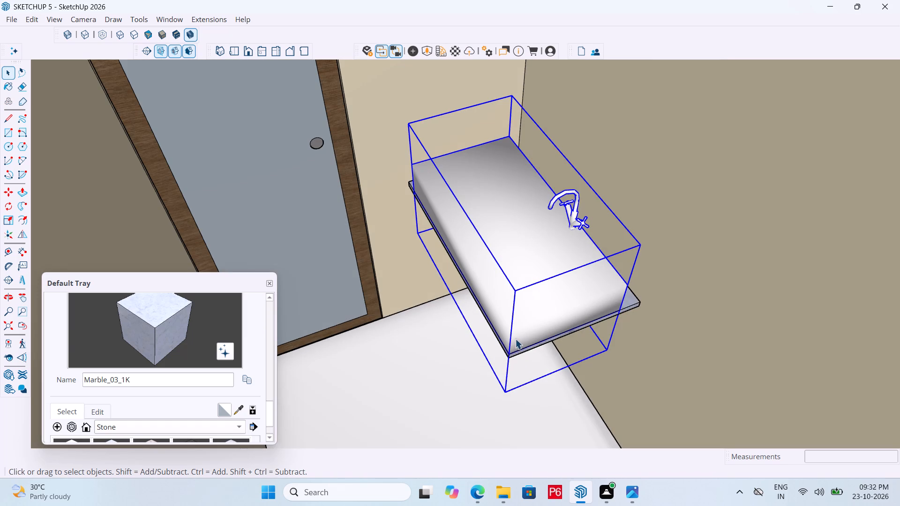
middle_drag(520, 283, 559, 231)
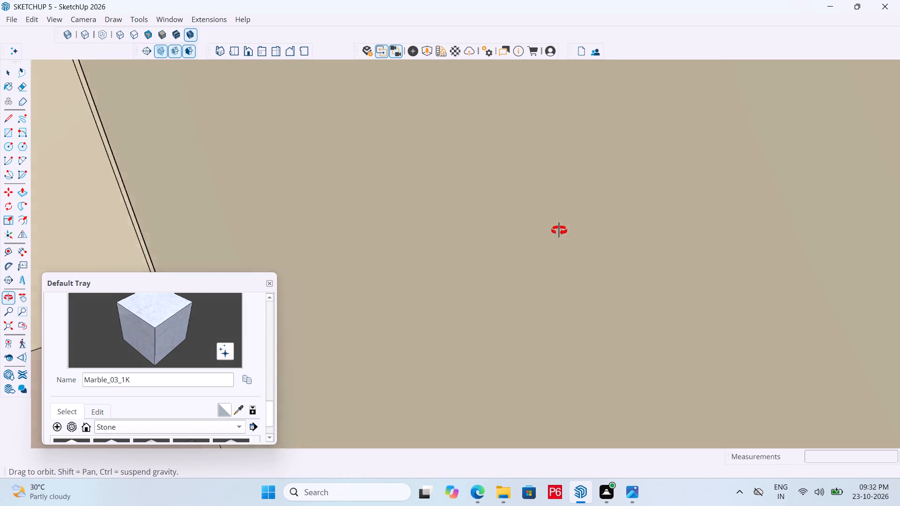
middle_drag(559, 231, 535, 311)
double_click(531, 269)
click(505, 233)
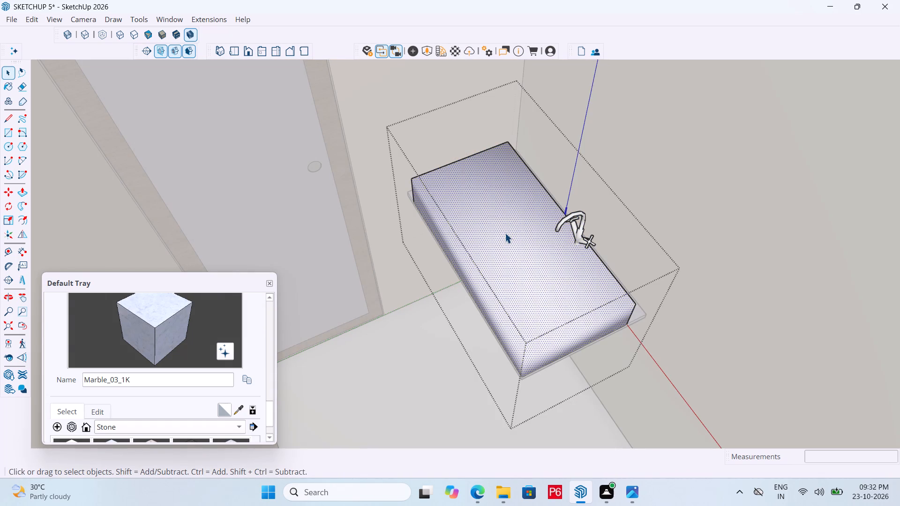
Save the model with the sink group open.
scroll(469, 195, down, 6)
key(ctrl+s)
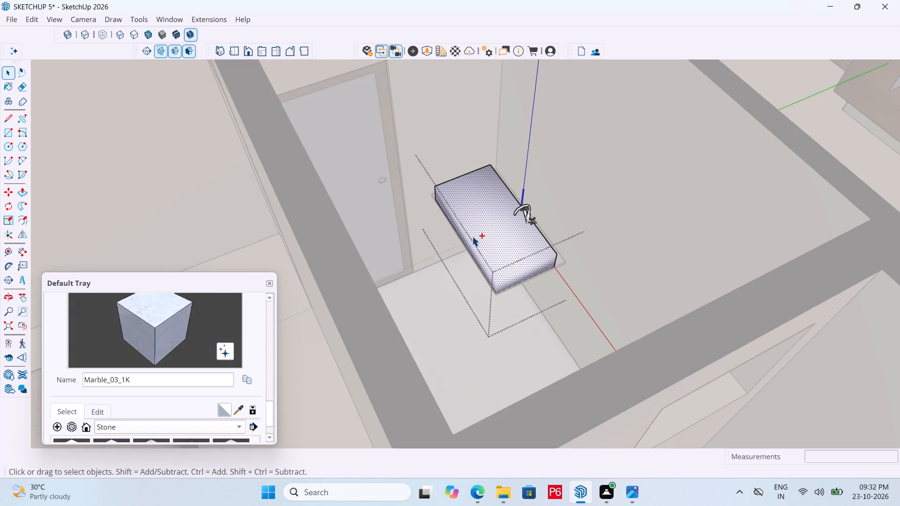
key(ctrl+s)
key(ctrl+s)
key(ctrl+s)
key(ctrl+s)
Paint the faucet's body and curved spout with the solid colour M09_Shadow_Night.
scroll(512, 197, up, 4)
key(space)
scroll(525, 212, up, 4)
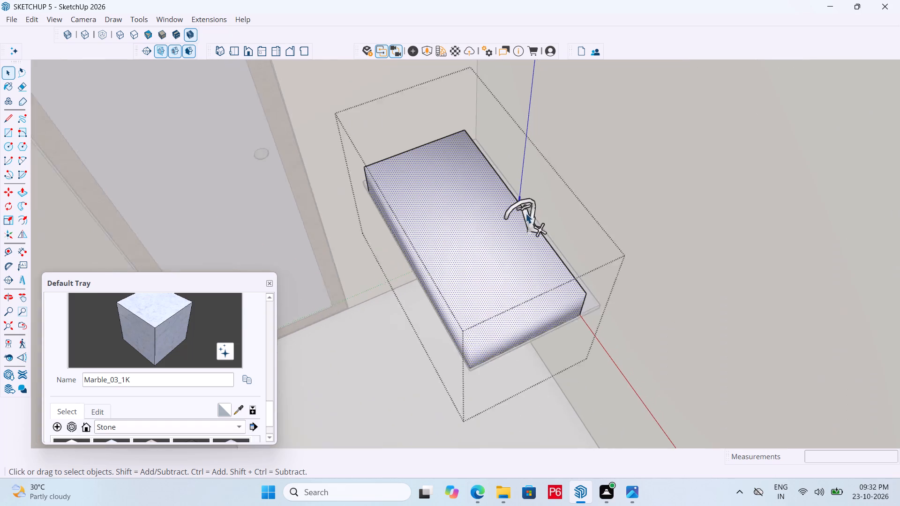
scroll(525, 213, up, 12)
click(535, 228)
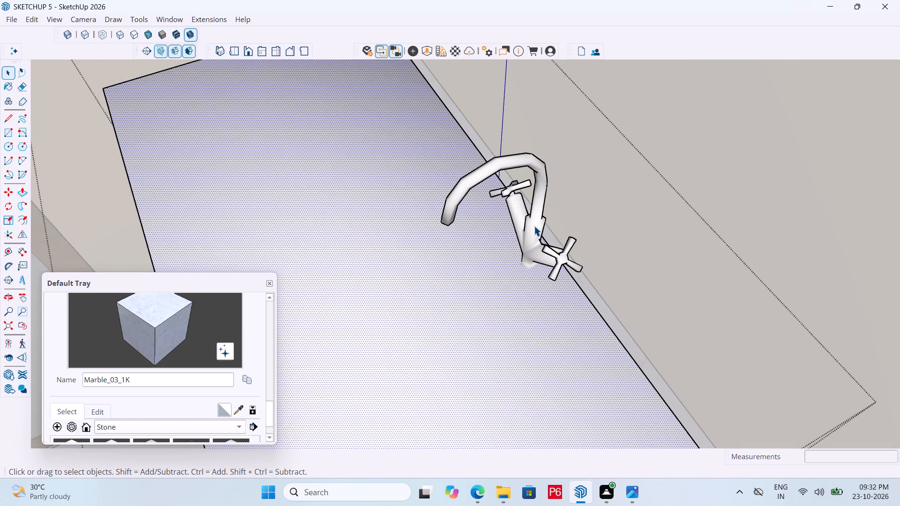
scroll(147, 433, down, 1)
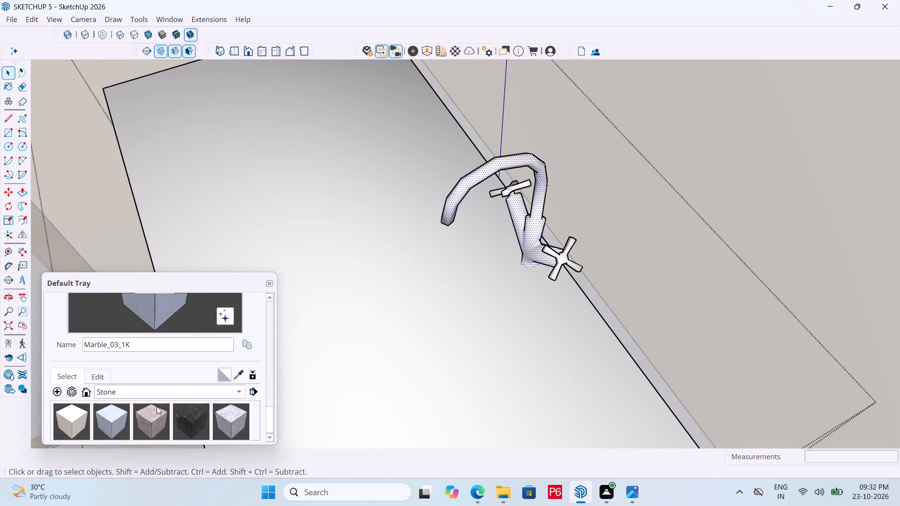
click(172, 395)
click(139, 388)
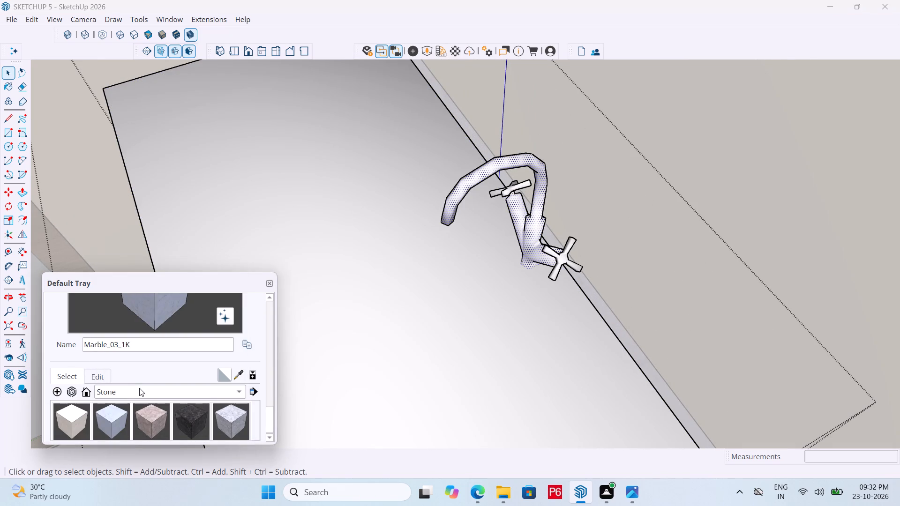
click(141, 391)
click(137, 397)
click(141, 392)
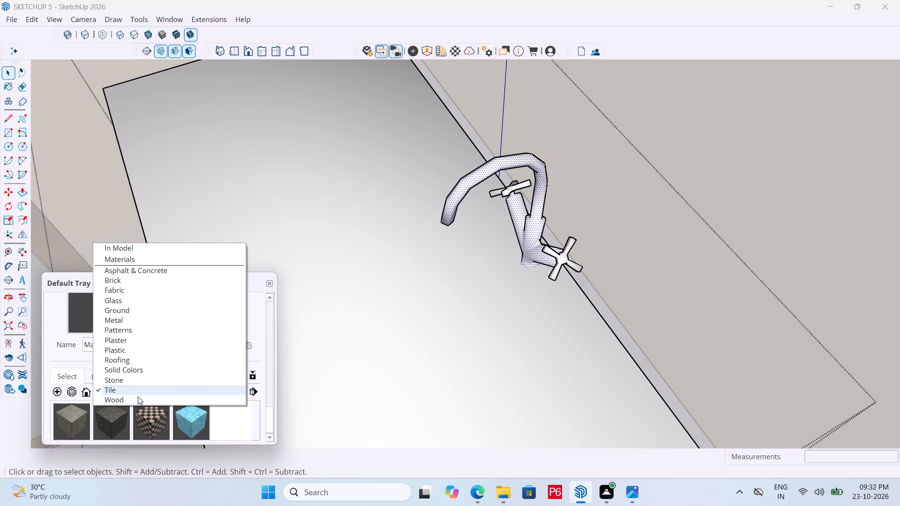
click(135, 401)
click(138, 393)
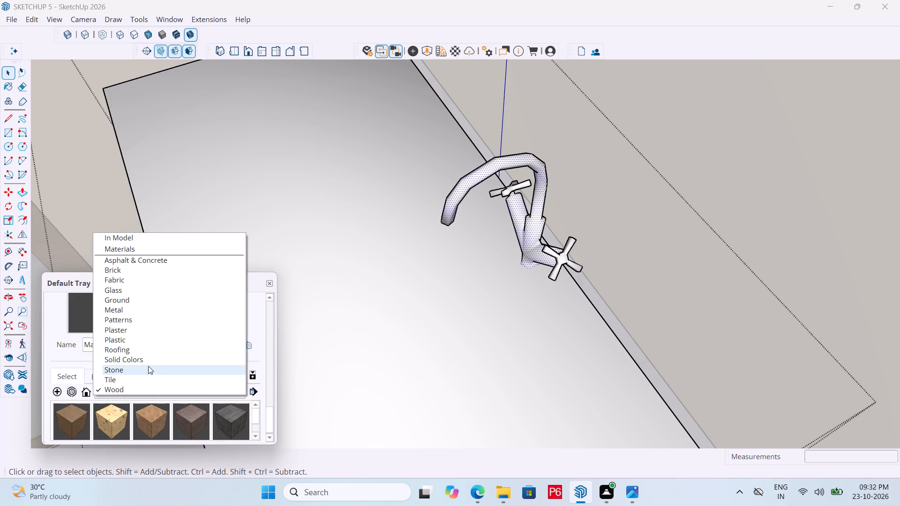
click(152, 358)
scroll(199, 413, down, 2)
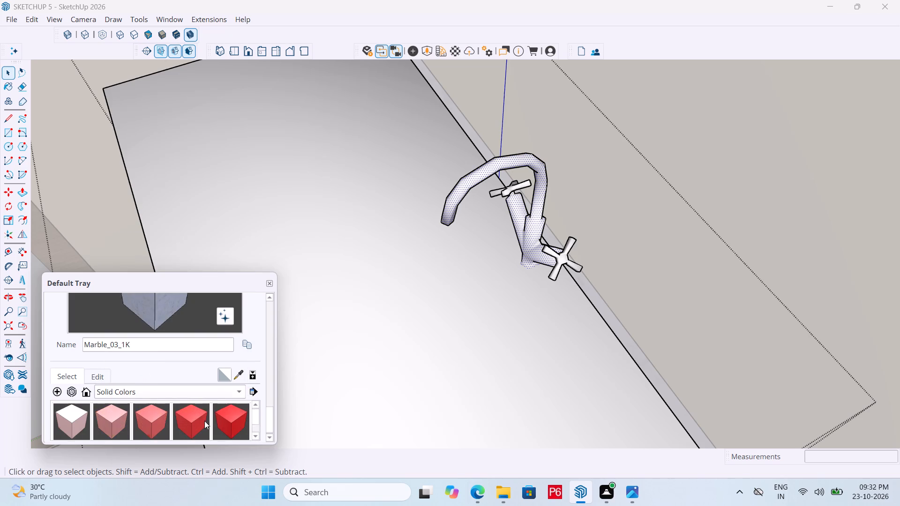
scroll(204, 421, down, 19)
scroll(218, 416, down, 3)
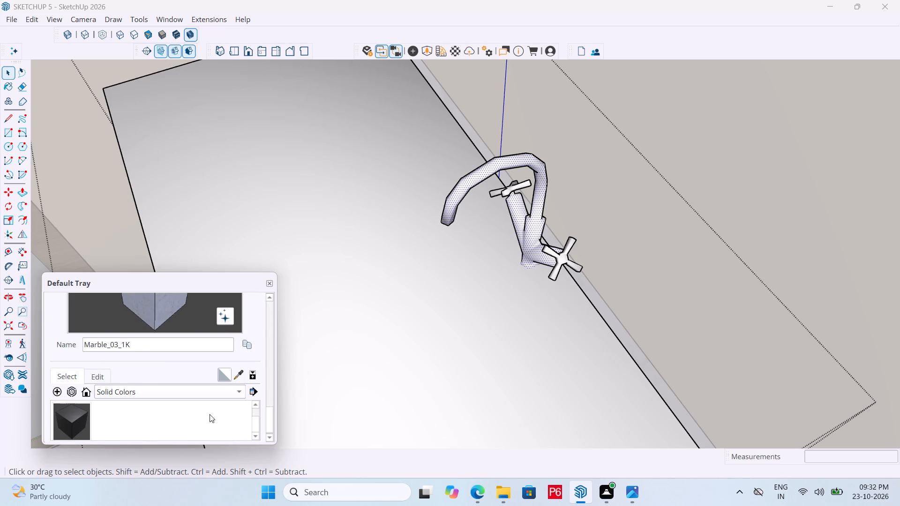
click(67, 416)
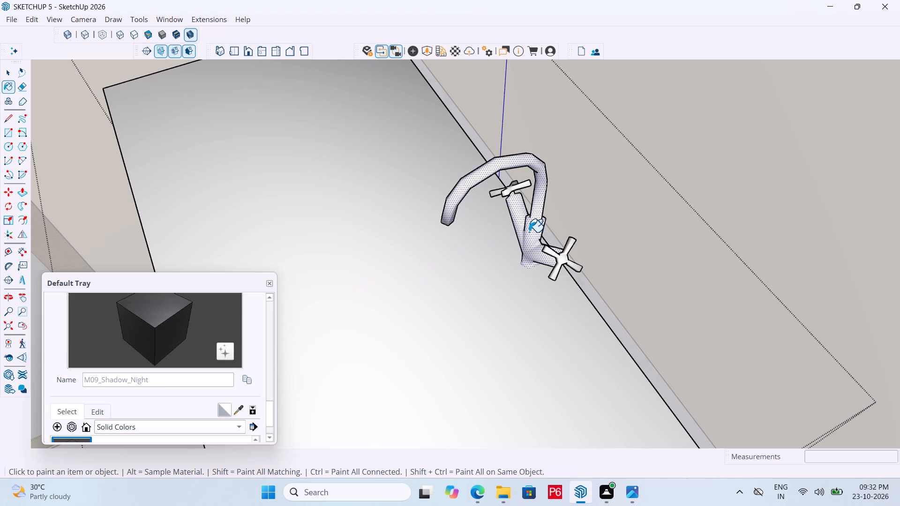
click(529, 232)
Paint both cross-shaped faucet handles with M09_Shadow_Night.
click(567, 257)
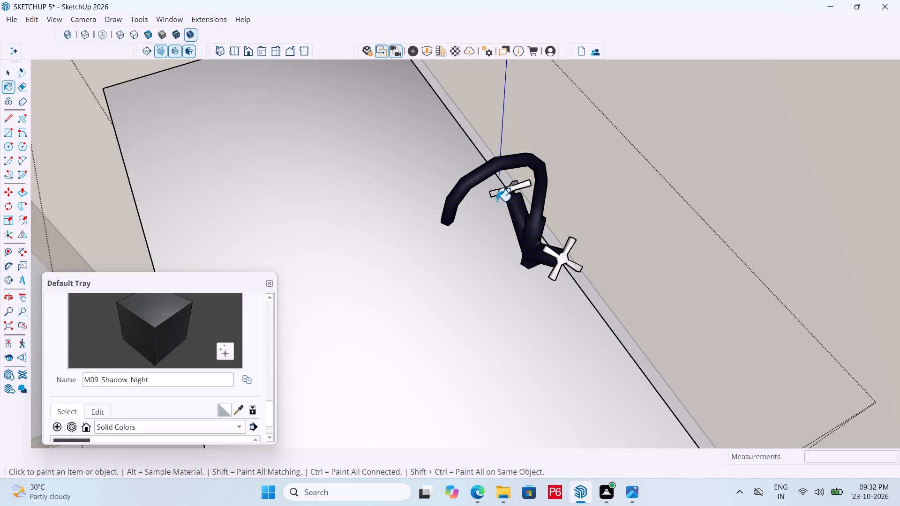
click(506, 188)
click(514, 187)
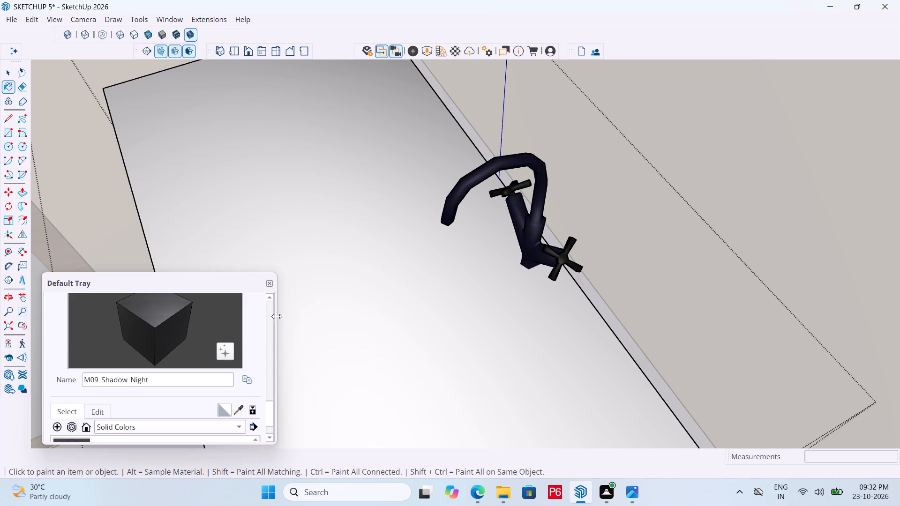
Paint both cross-shaped faucet handles with the metal material Metal_06_1K and leave the sink group.
click(128, 429)
click(142, 370)
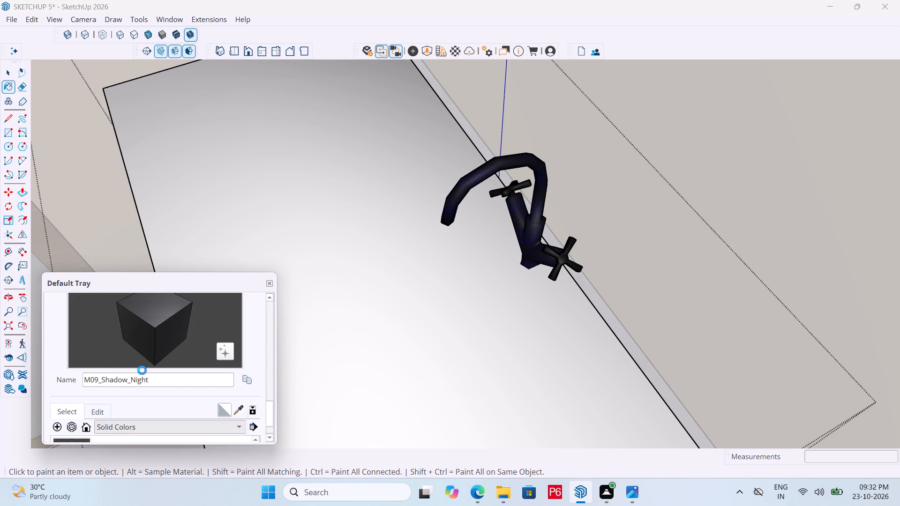
scroll(86, 405, down, 2)
click(71, 419)
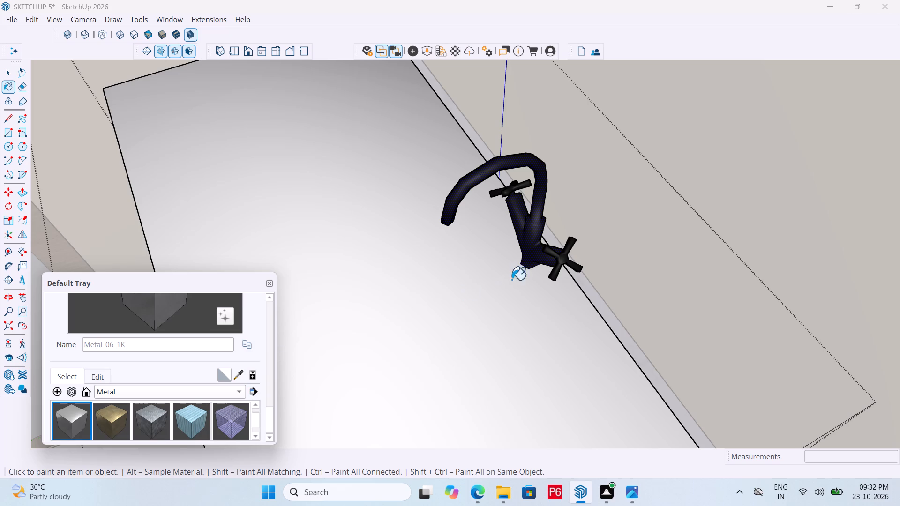
click(559, 256)
click(513, 186)
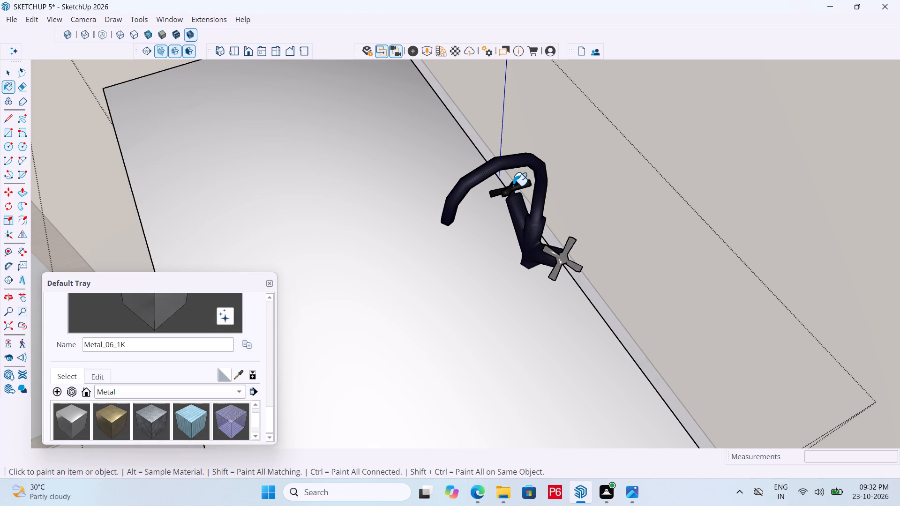
scroll(435, 275, down, 3)
key(space)
click(573, 229)
double_click(632, 198)
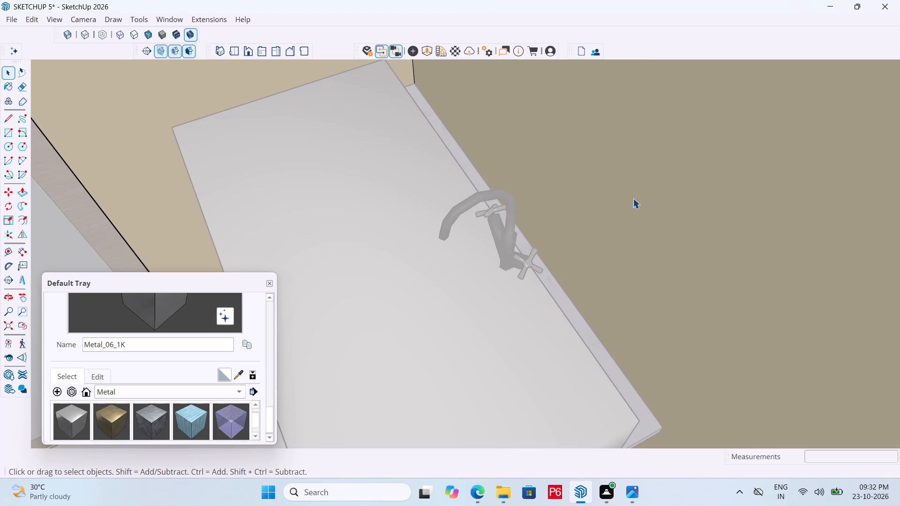
scroll(631, 204, down, 6)
scroll(591, 219, down, 4)
Save the model with the painted faucet.
key(ctrl+s)
key(ctrl+s)
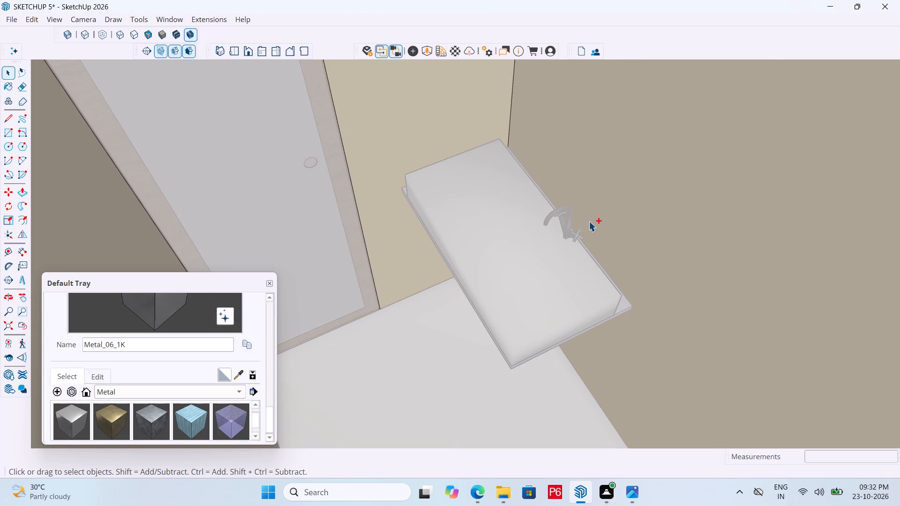
key(ctrl+s)
key(ctrl+s)
key(ctrl+s)
key(ctrl+s)
key(ctrl+s)
key(ctrl+s)
key(ctrl+s)
key(ctrl+s)
key(ctrl+s)
key(ctrl+s)
key(ctrl+s)
Close the open group and move the sink with its faucet about 3 11/16" to the counter slab's outer corner beside the wall.
key(space)
scroll(485, 258, down, 6)
scroll(429, 259, down, 13)
click(777, 397)
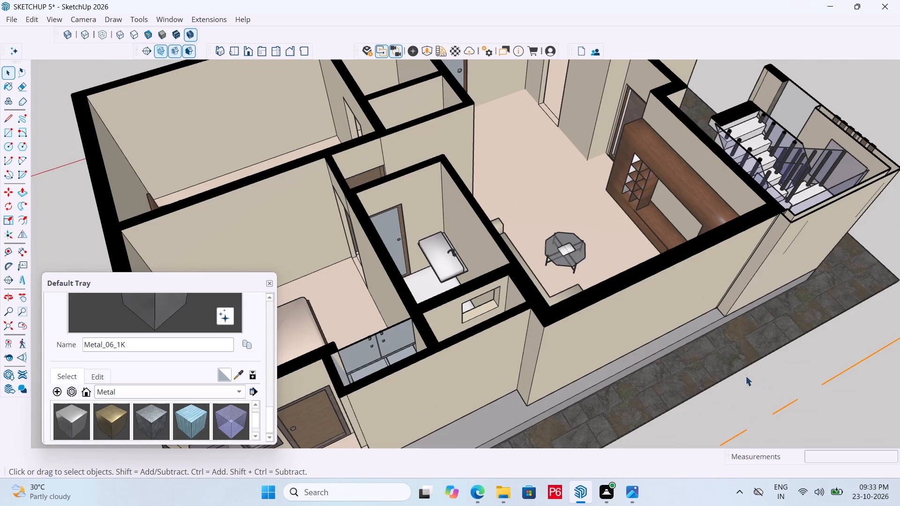
scroll(419, 244, up, 11)
middle_drag(477, 270, 488, 255)
scroll(495, 253, up, 11)
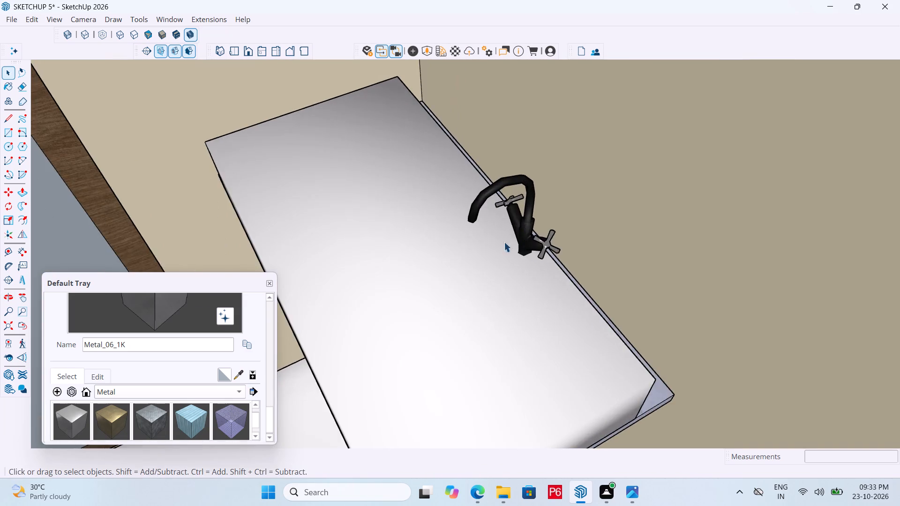
middle_drag(504, 242, 399, 204)
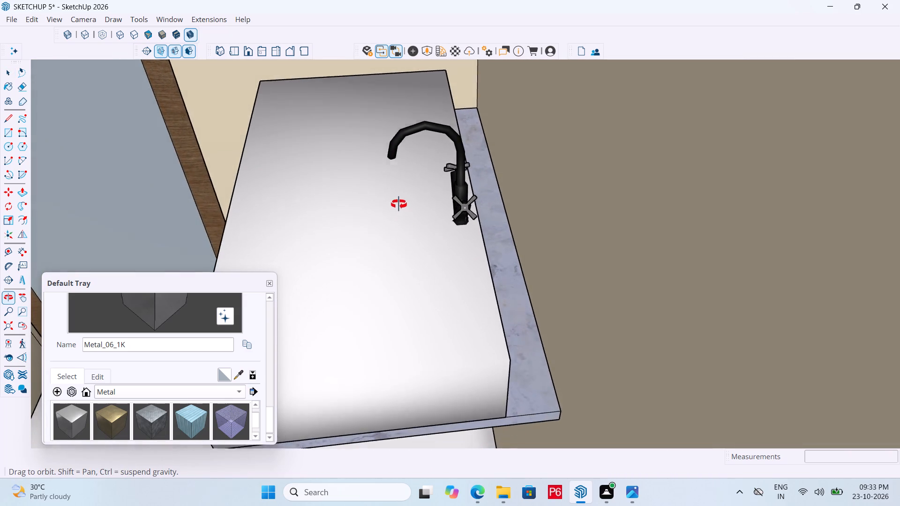
middle_drag(399, 204, 407, 200)
click(512, 376)
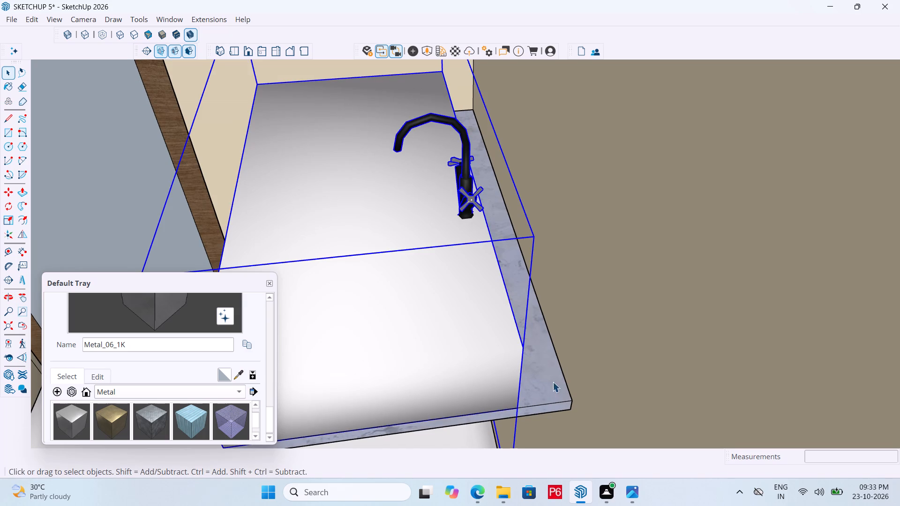
key(m)
click(518, 404)
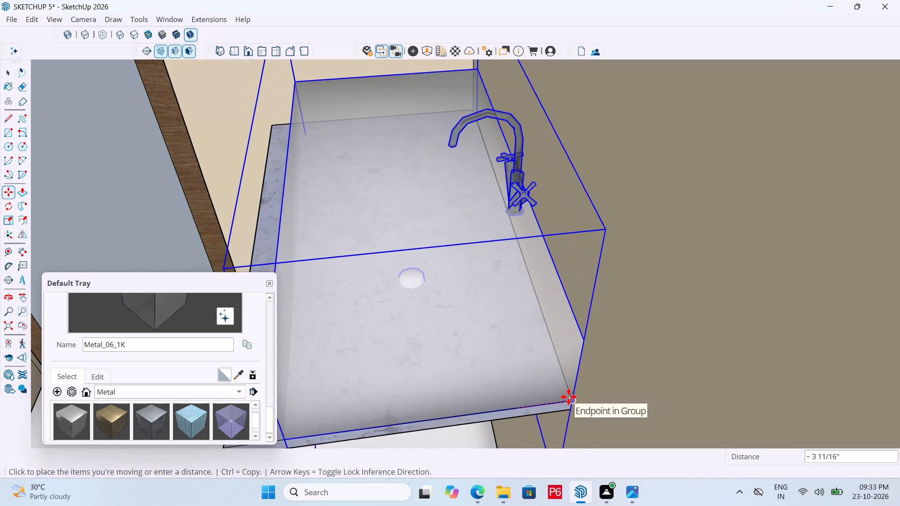
click(569, 397)
Move the sink about 2 5/8" toward the door end of the counter slab, snapping to the endpoint at its edge.
middle_drag(438, 353, 810, 414)
scroll(643, 298, down, 8)
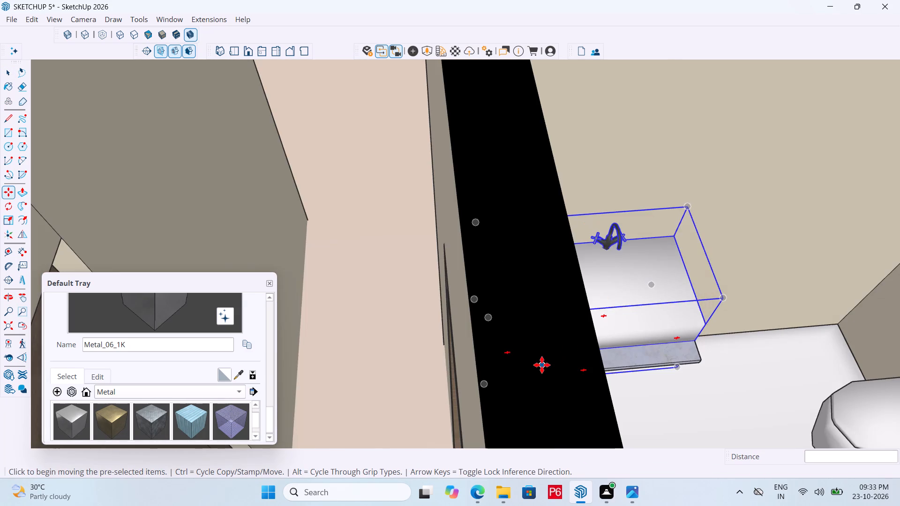
middle_drag(600, 357, 428, 320)
scroll(333, 182, down, 6)
scroll(521, 358, up, 8)
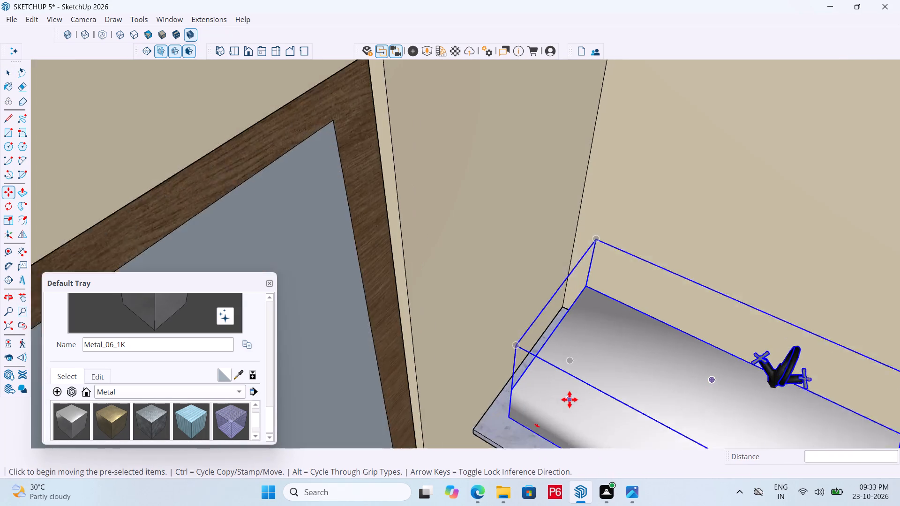
scroll(570, 400, up, 2)
click(491, 425)
click(469, 409)
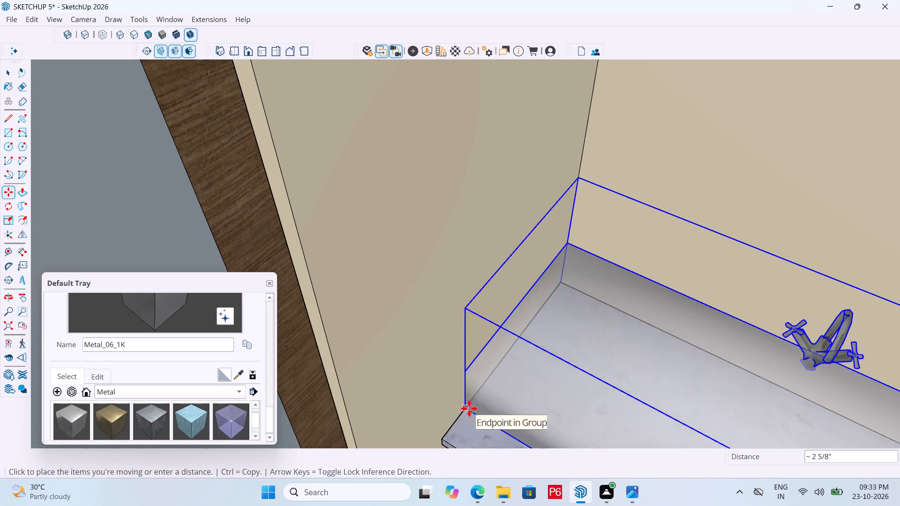
Save the model with the repositioned sink.
scroll(444, 315, down, 7)
scroll(362, 290, down, 6)
key(ctrl+s)
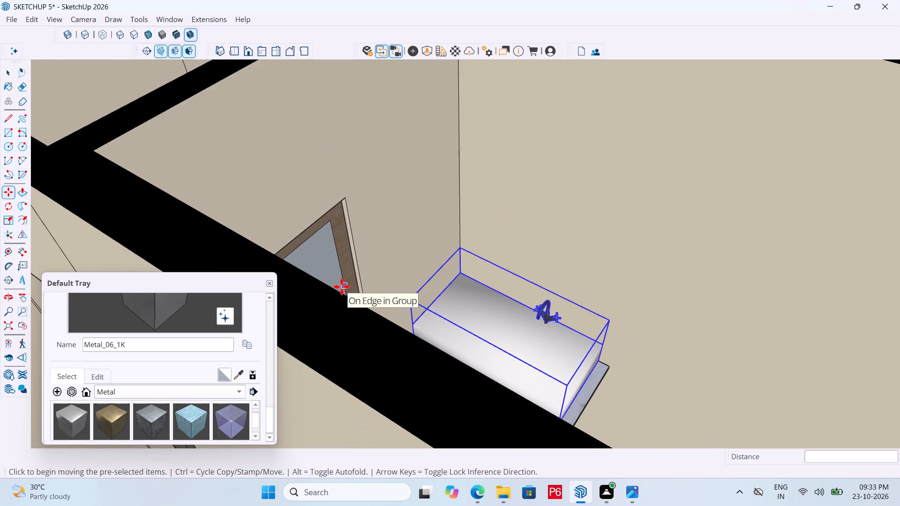
Deselect the sink and save the model with the sink in place on its counter slab.
key(ctrl+s)
key(ctrl+s)
key(ctrl+s)
scroll(482, 246, down, 1)
middle_drag(476, 247, 394, 257)
scroll(526, 244, down, 5)
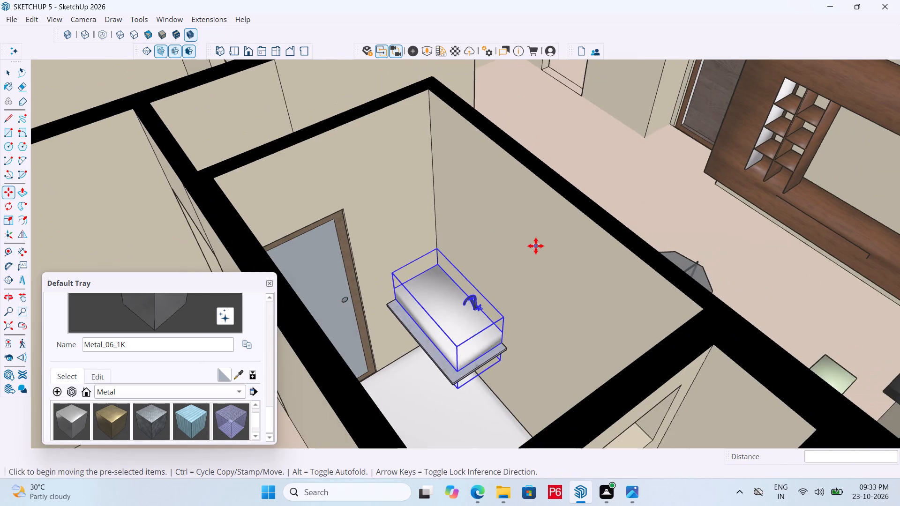
middle_drag(445, 297, 427, 310)
key(space)
click(503, 255)
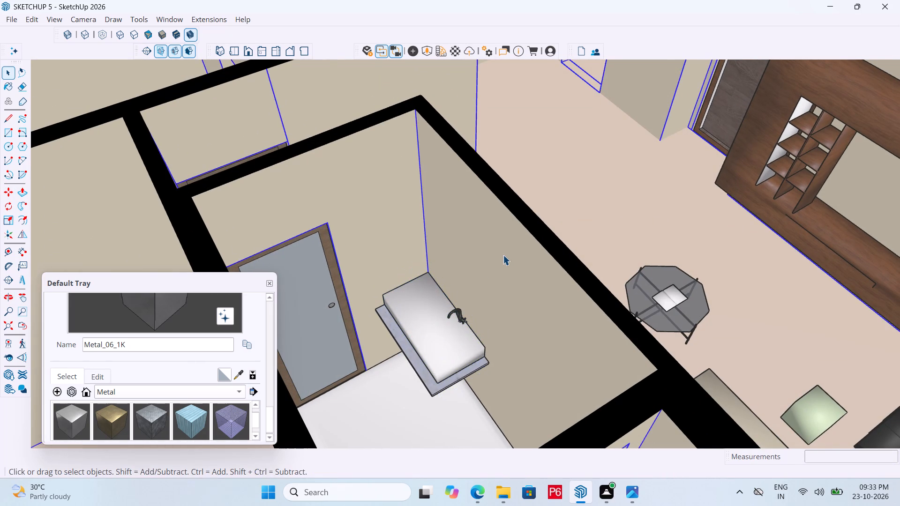
middle_drag(506, 256, 521, 238)
scroll(506, 256, down, 1)
scroll(546, 222, down, 3)
key(ctrl+s)
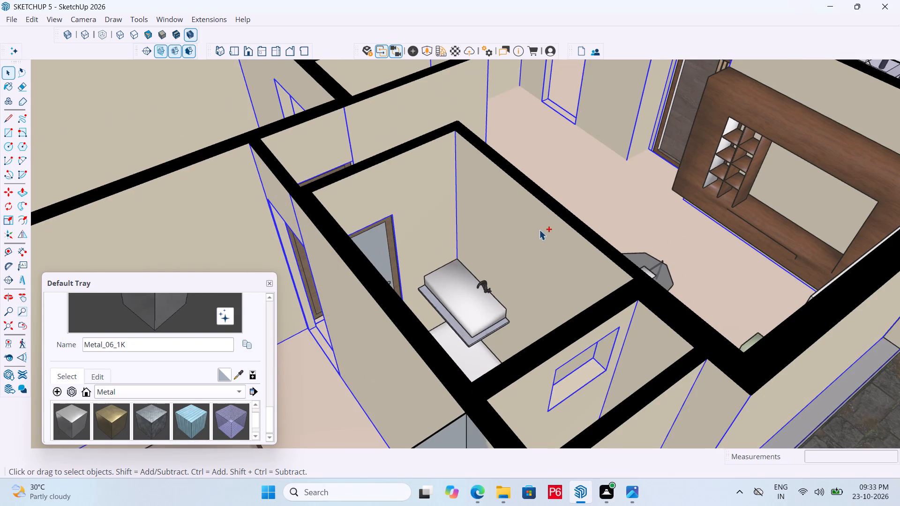
key(ctrl+s)
key(ctrl+s)
key(ctrl+s)
key(ctrl+s)
key(space)
Look over the whole house layout from several sides, examining the rooms and their door openings.
scroll(495, 227, down, 5)
scroll(530, 276, down, 3)
middle_drag(458, 282, 634, 309)
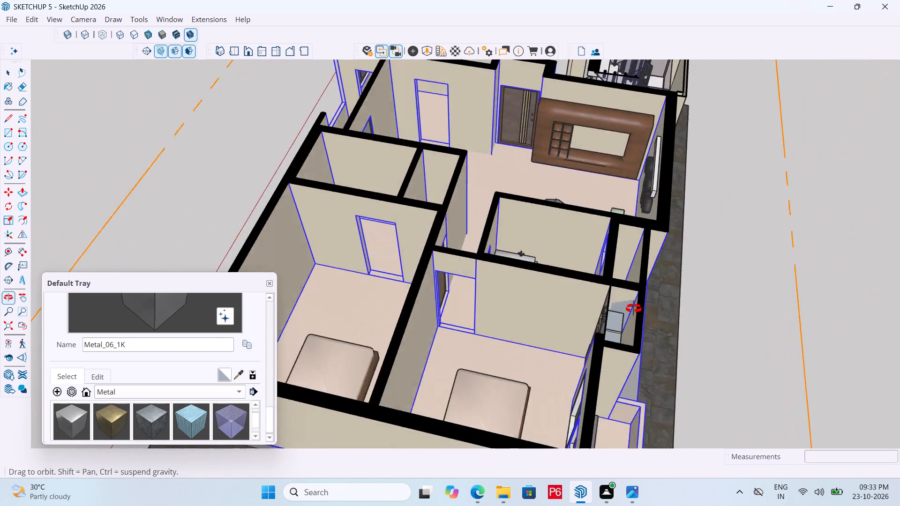
middle_drag(634, 309, 688, 298)
middle_drag(471, 190, 591, 189)
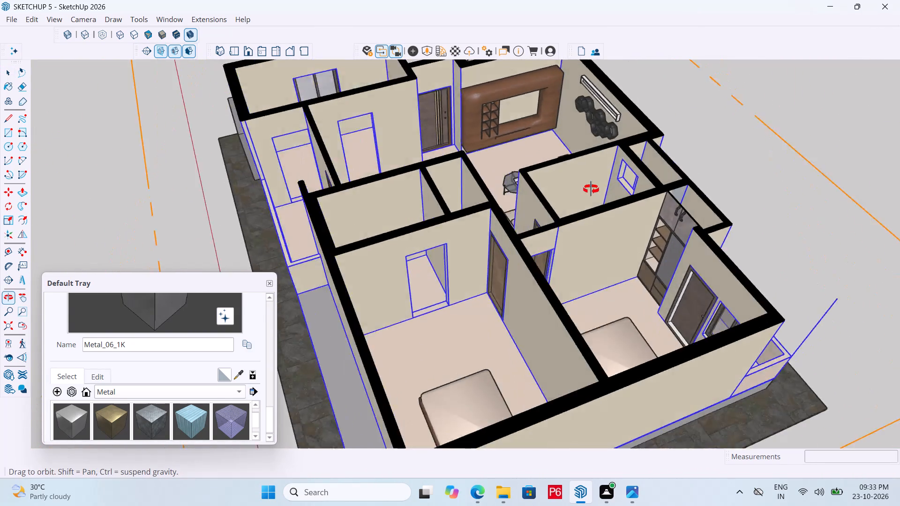
middle_drag(591, 189, 537, 230)
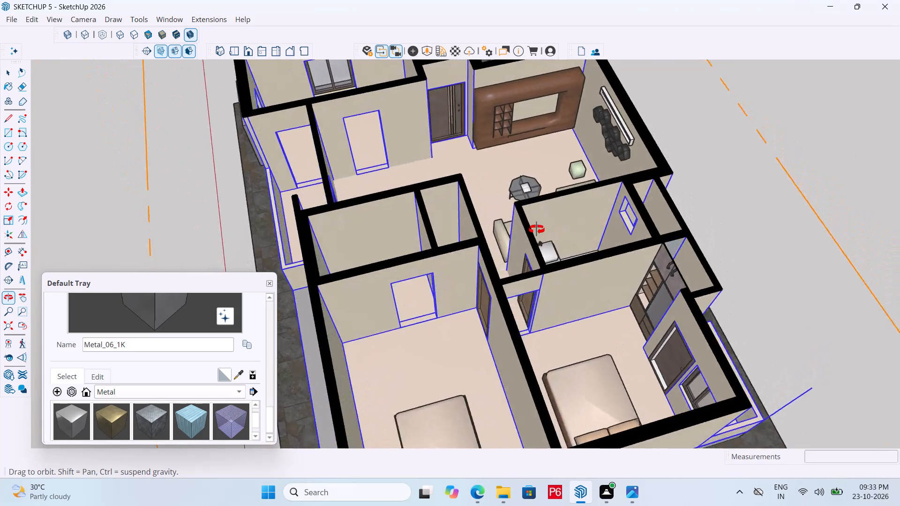
middle_drag(537, 230, 271, 232)
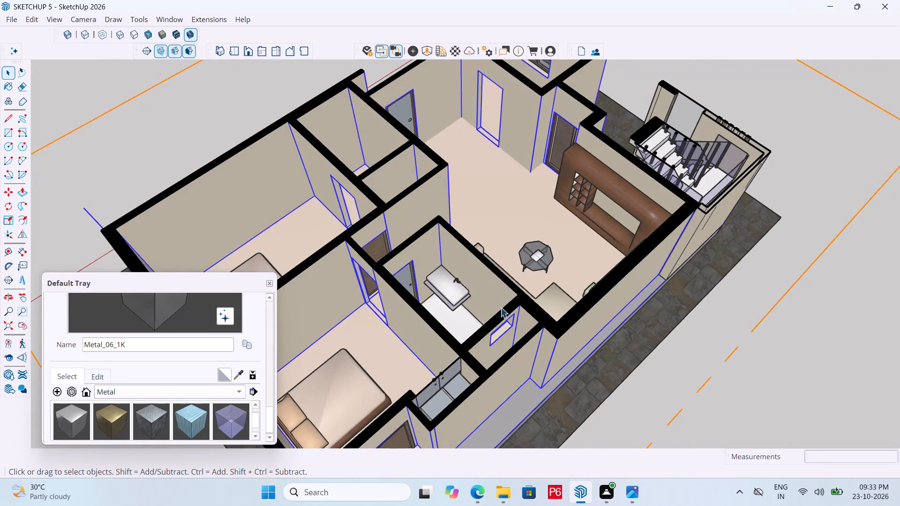
scroll(510, 326, down, 5)
scroll(507, 192, up, 4)
scroll(476, 234, down, 5)
middle_drag(516, 161, 529, 152)
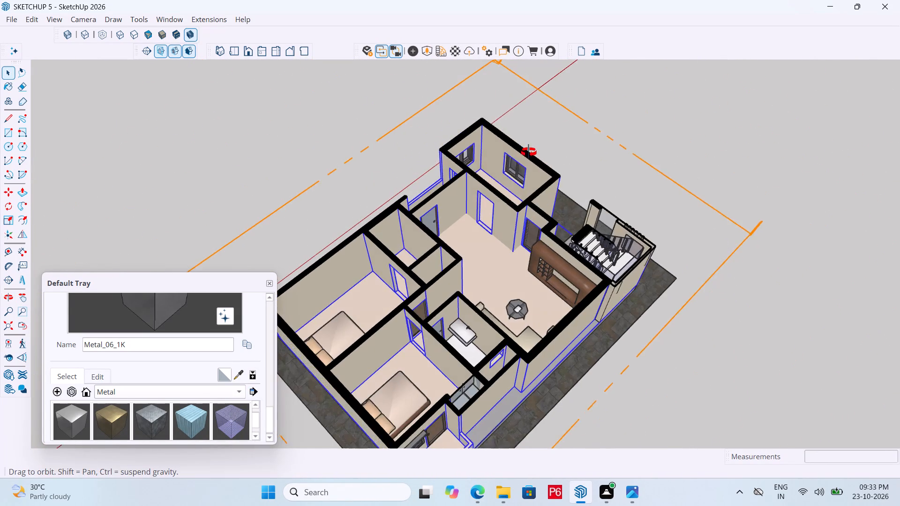
middle_drag(529, 152, 560, 108)
Draw a rectangle corner to corner across the empty doorway between the living area and the windowed room, and group its face.
scroll(480, 167, up, 10)
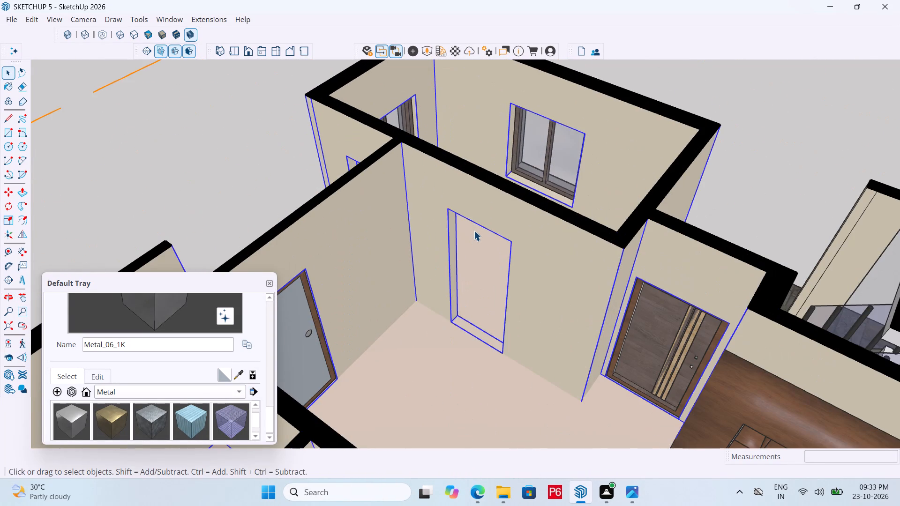
middle_drag(583, 244, 26, 255)
middle_click(63, 282)
middle_drag(337, 268, 355, 291)
scroll(414, 262, up, 3)
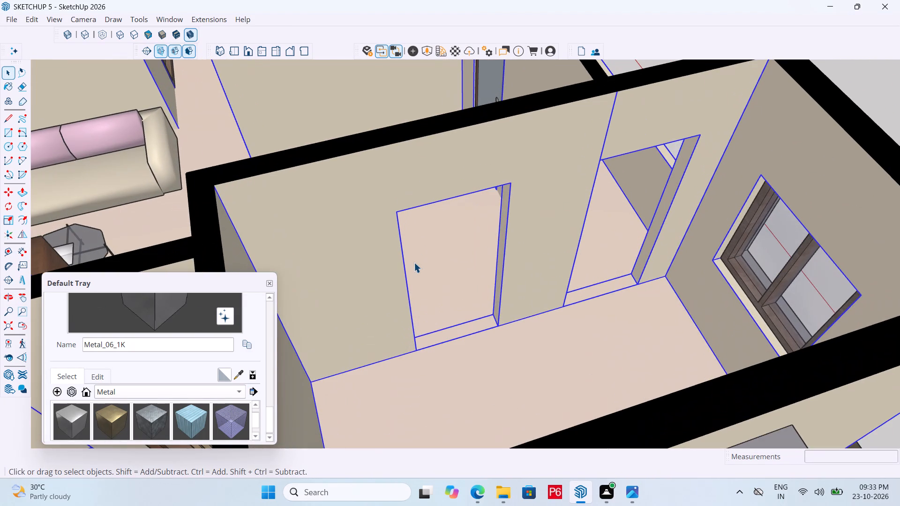
key(r)
click(397, 210)
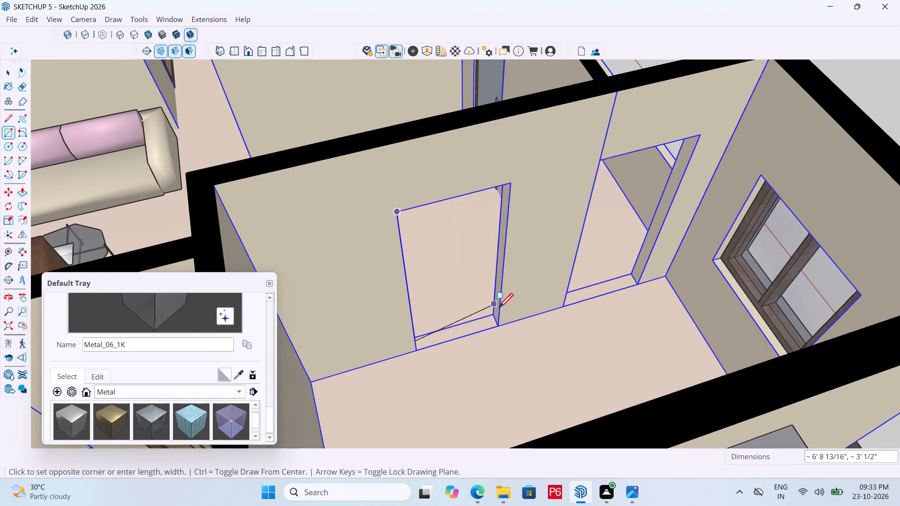
click(503, 323)
key(space)
double_click(461, 239)
click(456, 228)
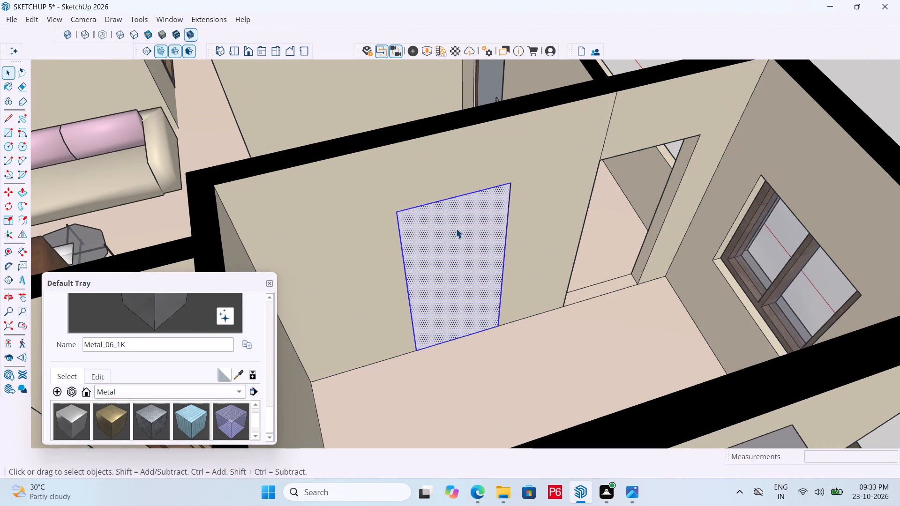
right_click(456, 228)
click(516, 312)
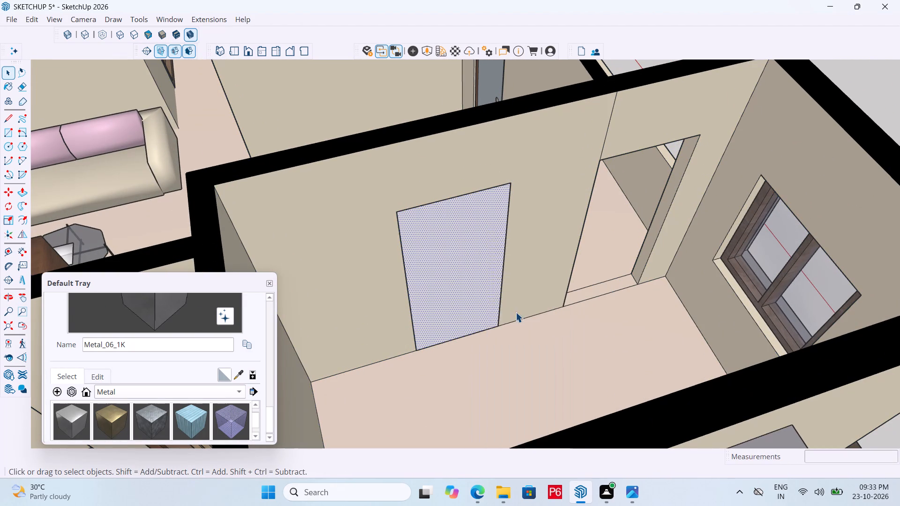
Open the new door group and offset its face outline inward by 3" to form the frame.
key(space)
triple_click(444, 235)
click(444, 235)
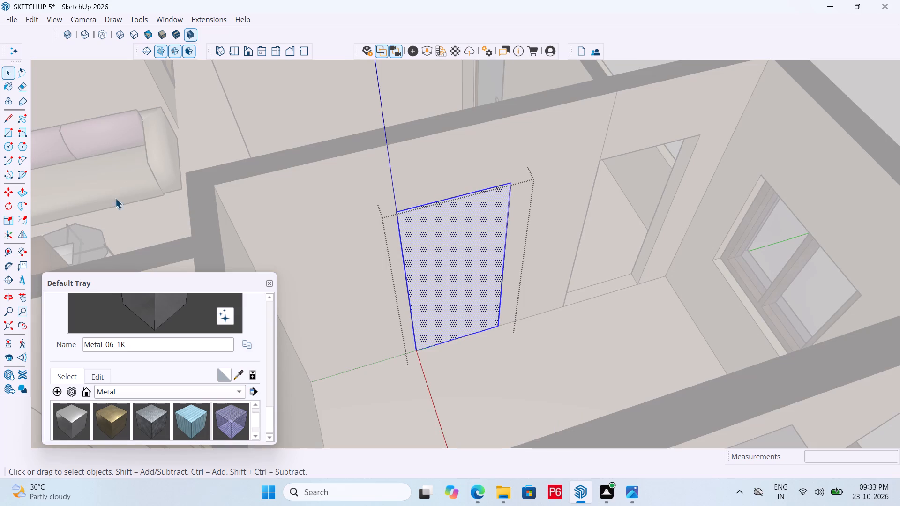
click(25, 217)
click(424, 229)
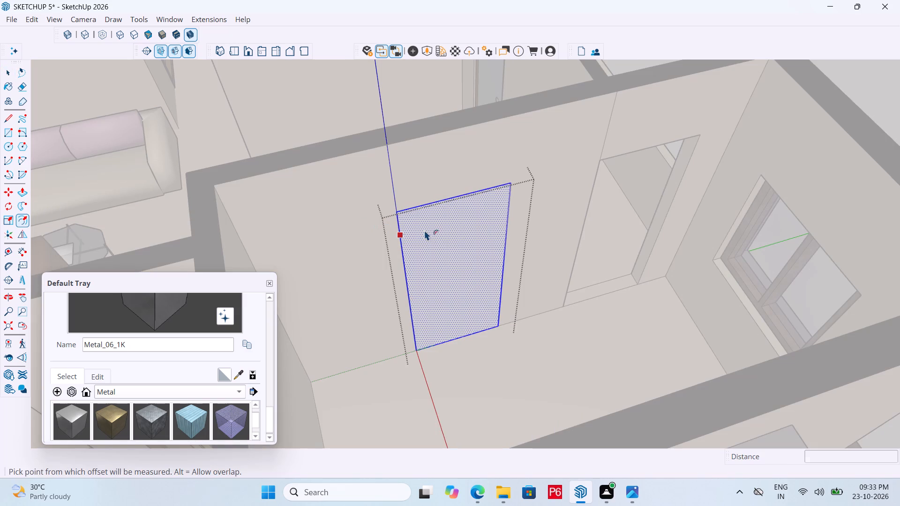
key(3)
key(shift+quotedbl)
key(Return)
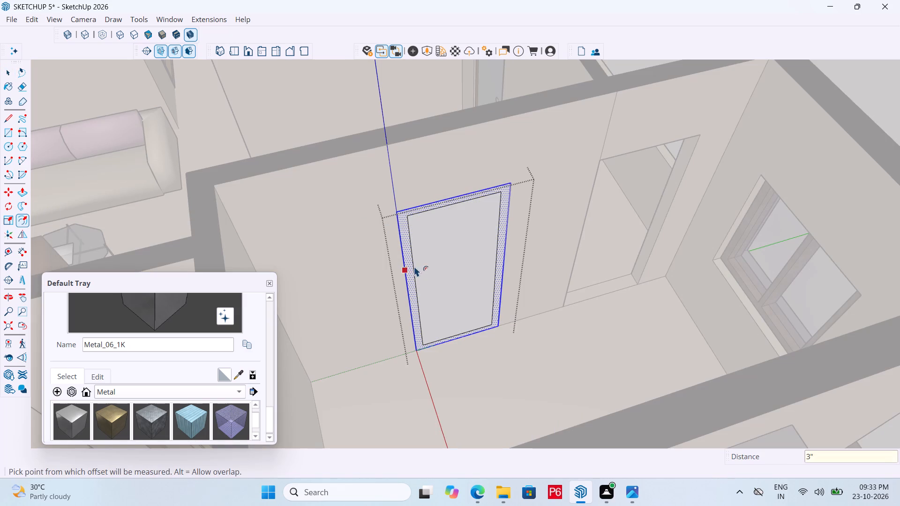
key(space)
Paint the front of the door frame with the wood material Wood_Veneer_15_1K.
scroll(459, 259, up, 3)
middle_drag(457, 259, 416, 242)
scroll(452, 256, down, 1)
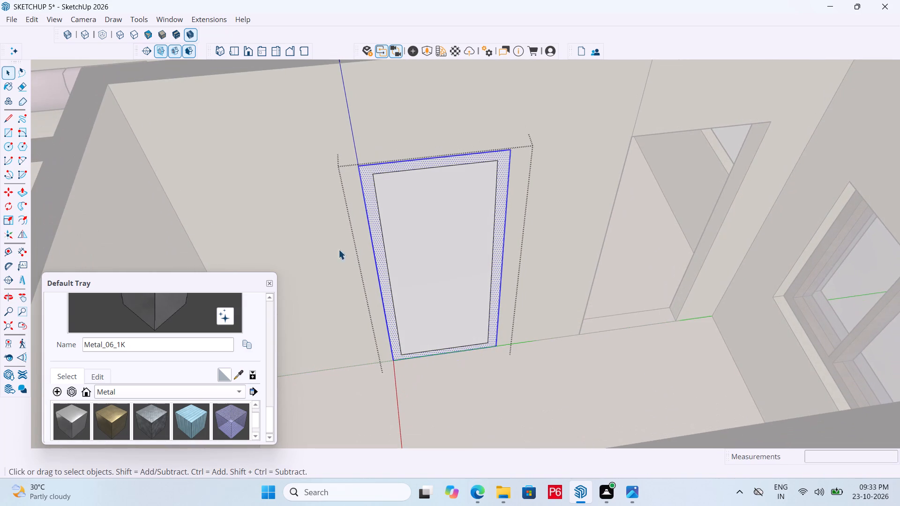
click(145, 394)
click(128, 469)
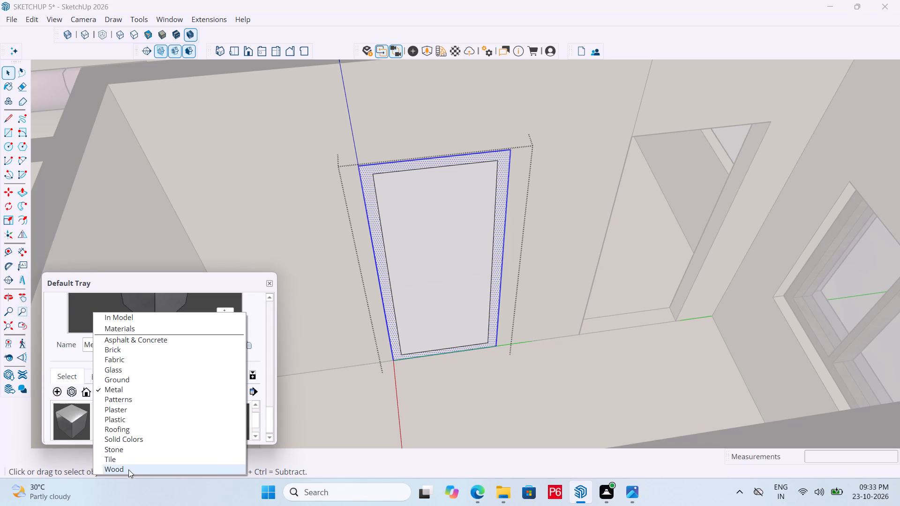
scroll(146, 424, down, 1)
scroll(188, 418, down, 1)
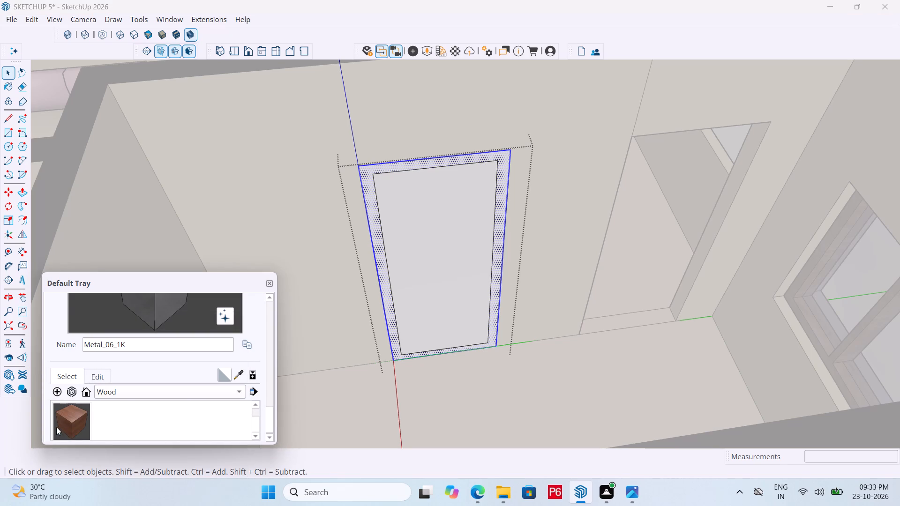
drag(67, 421, 72, 419)
click(70, 417)
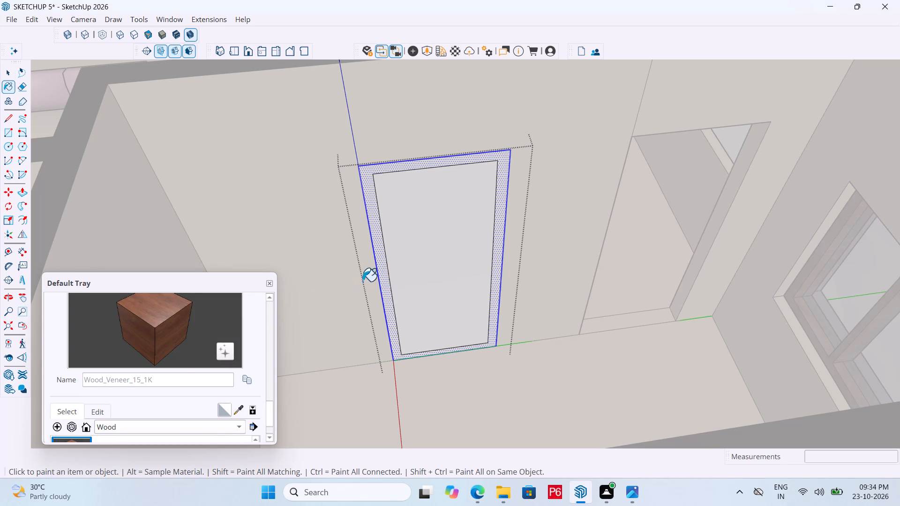
click(379, 263)
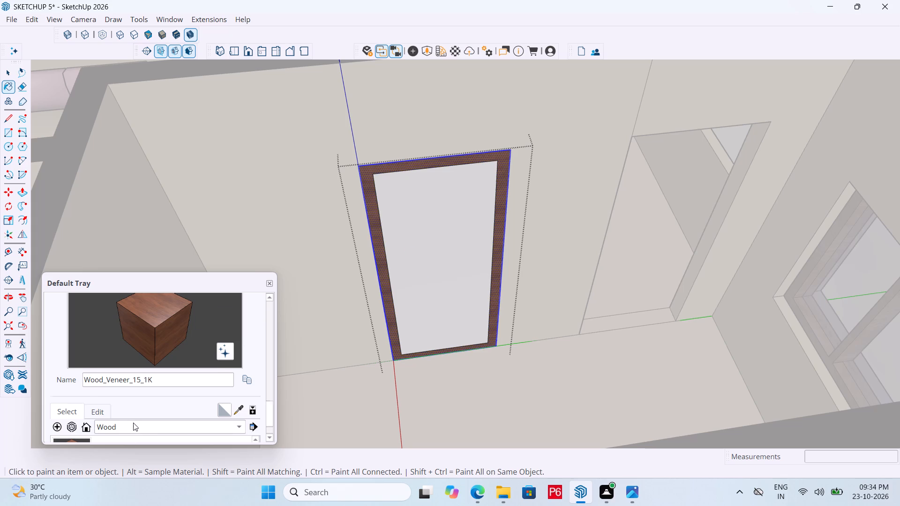
Paint both the front and back faces of the door's inner panel with Plywood_01_1K.
scroll(133, 423, down, 1)
scroll(120, 417, up, 1)
click(72, 419)
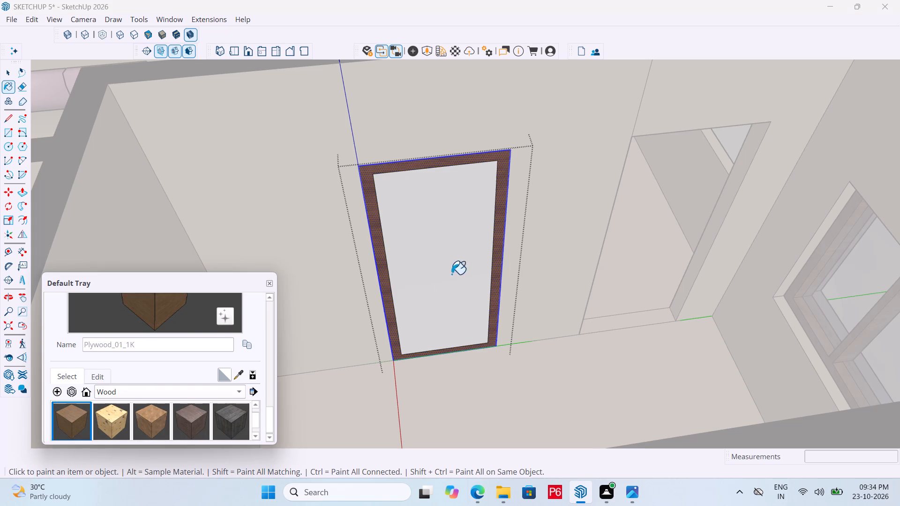
click(466, 254)
middle_drag(315, 246, 798, 290)
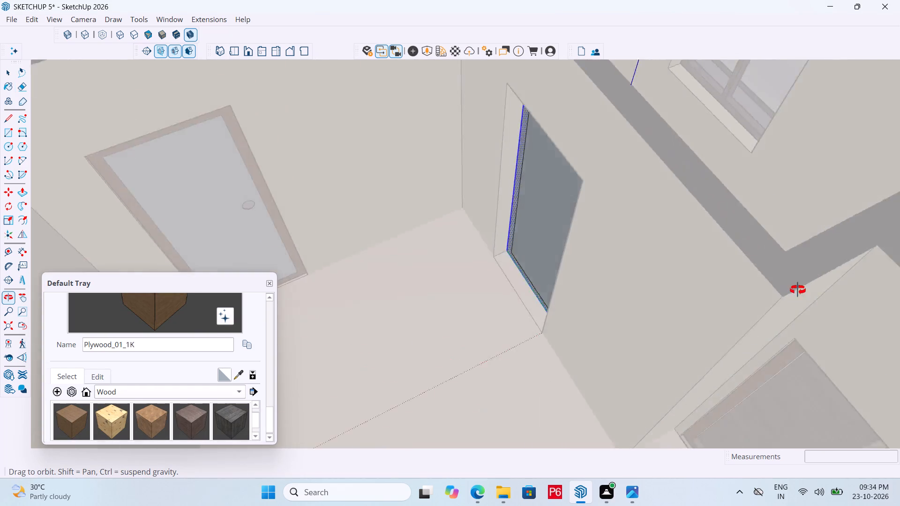
middle_drag(798, 290, 885, 294)
click(551, 193)
middle_drag(600, 201, 690, 197)
scroll(600, 201, up, 1)
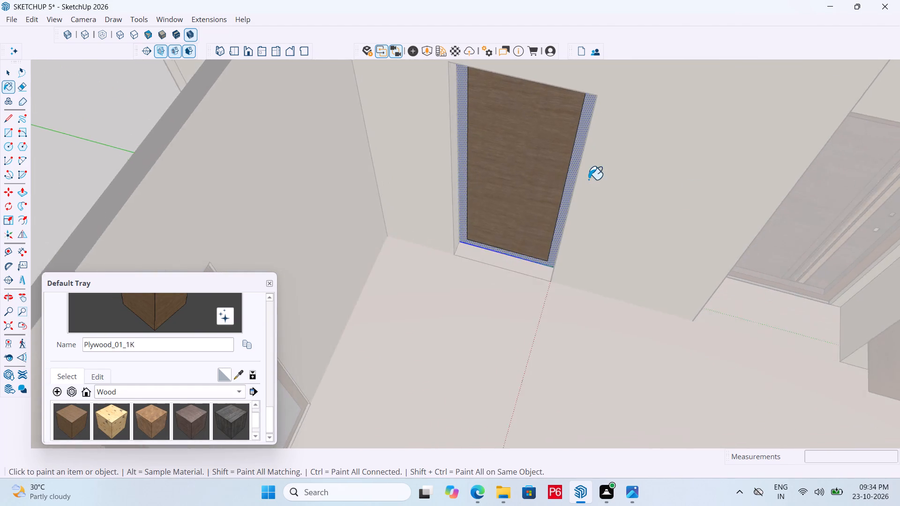
Paint the back face of the door frame with Wood_Veneer_15_1K.
scroll(588, 179, up, 5)
scroll(148, 394, down, 4)
click(82, 411)
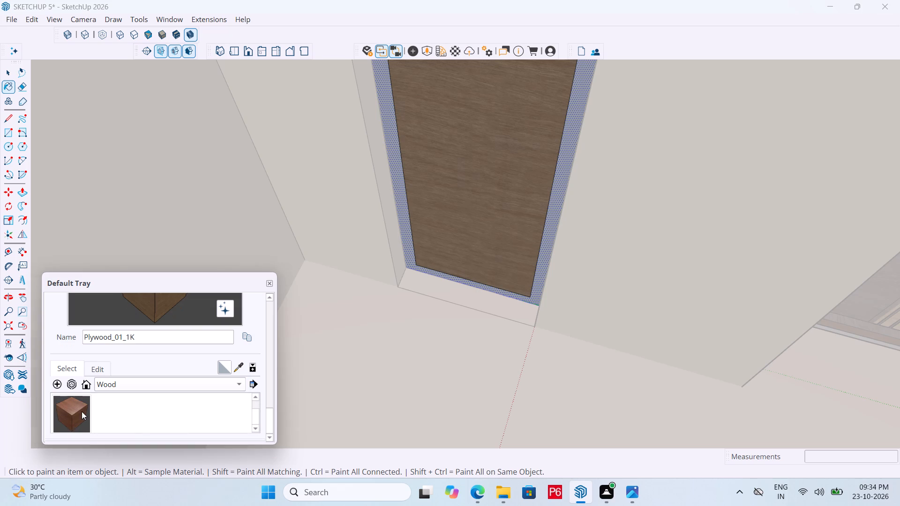
click(560, 179)
scroll(459, 227, down, 5)
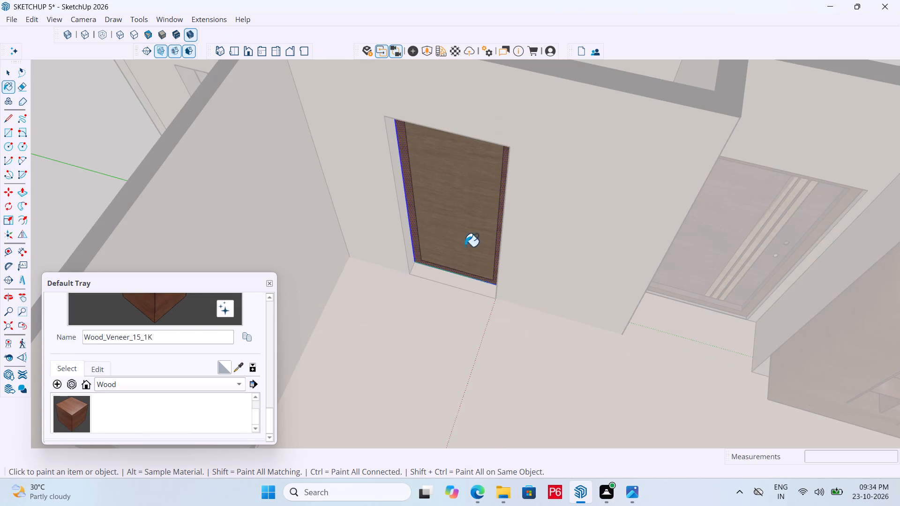
Save the model with the painted door.
scroll(605, 237, down, 1)
middle_drag(605, 237, 31, 258)
key(ctrl+s)
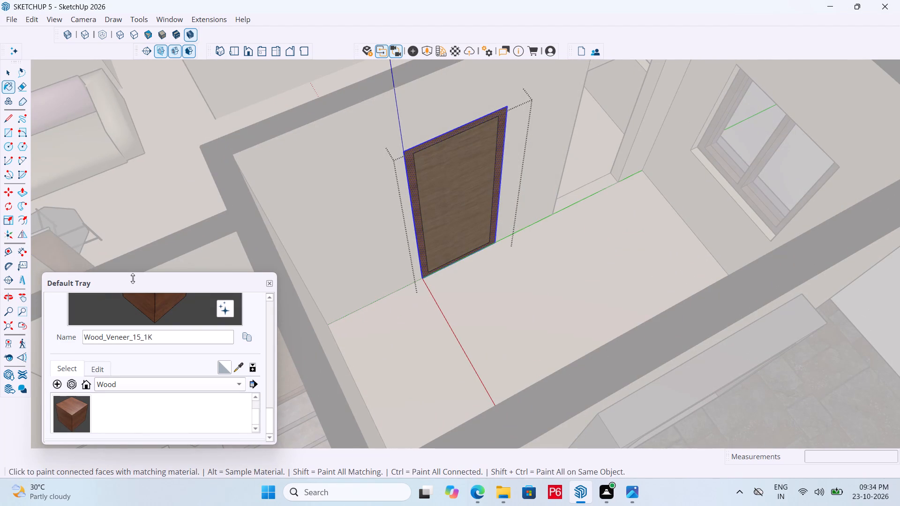
key(ctrl+s)
key(ctrl+s)
key(ctrl+s)
key(ctrl+s)
key(ctrl+s)
Draw a circle of about 1 1/2" radius on the door's inner panel near its free edge for a knob.
scroll(395, 277, down, 2)
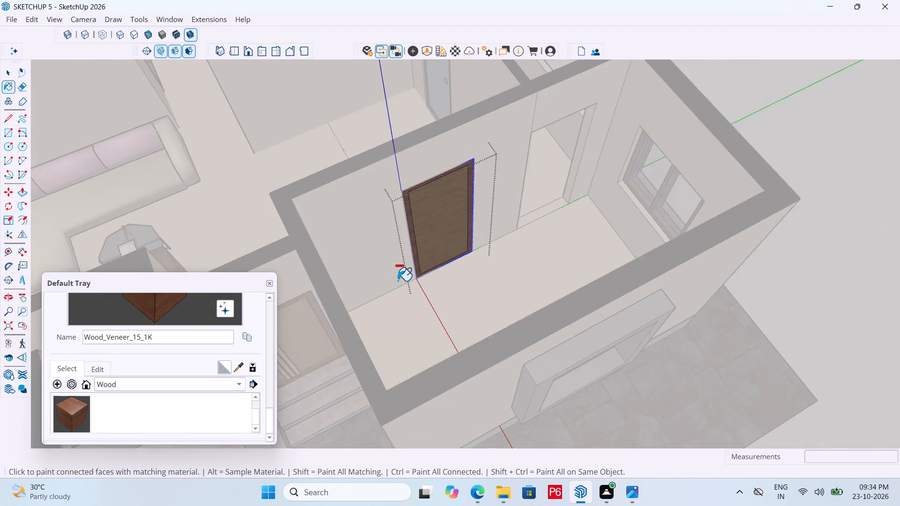
scroll(397, 281, down, 2)
middle_drag(397, 281, 319, 241)
scroll(483, 220, up, 2)
key(space)
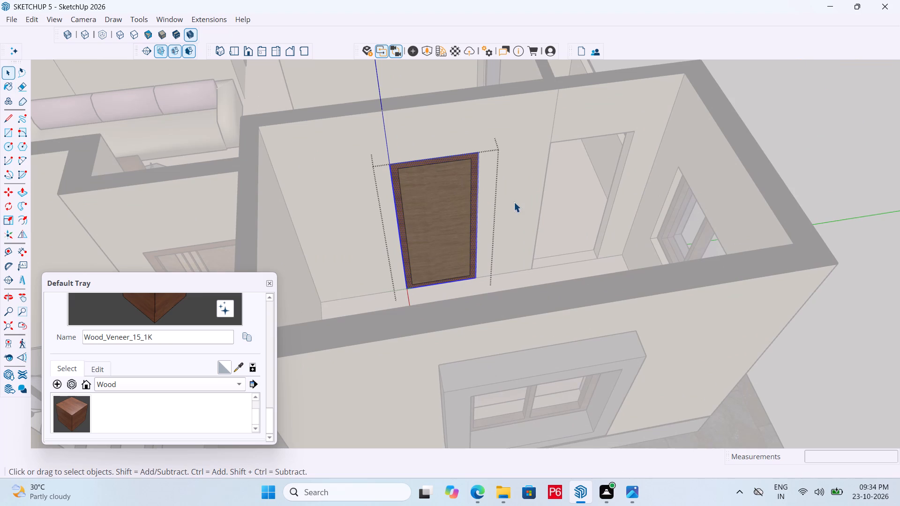
click(514, 202)
click(437, 205)
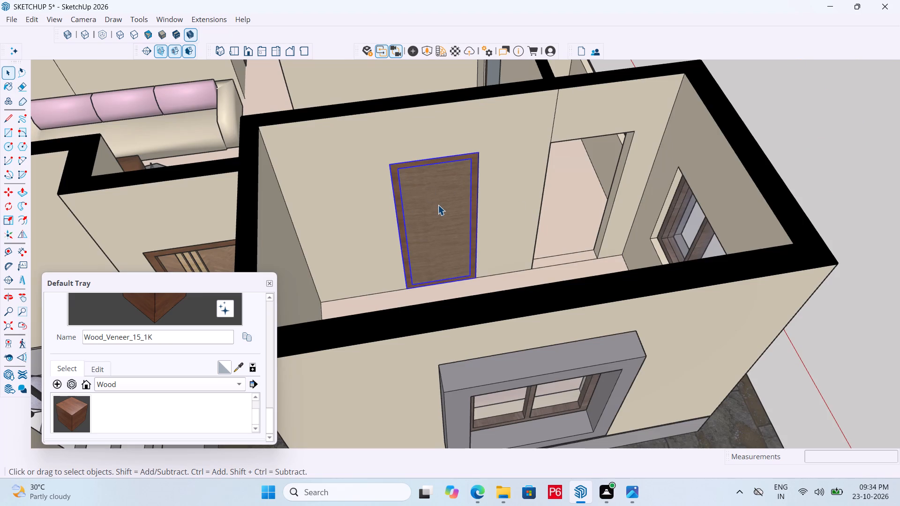
double_click(438, 205)
click(433, 203)
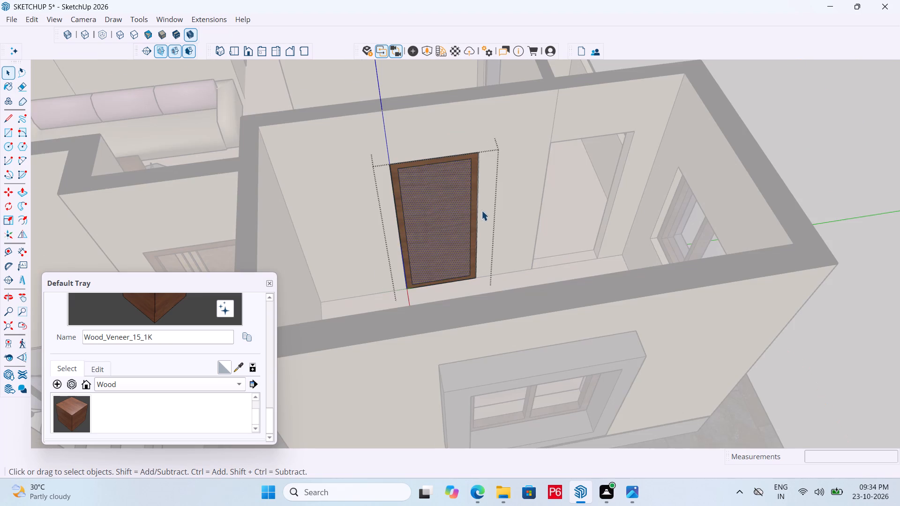
scroll(483, 213, up, 4)
key(c)
scroll(458, 228, up, 4)
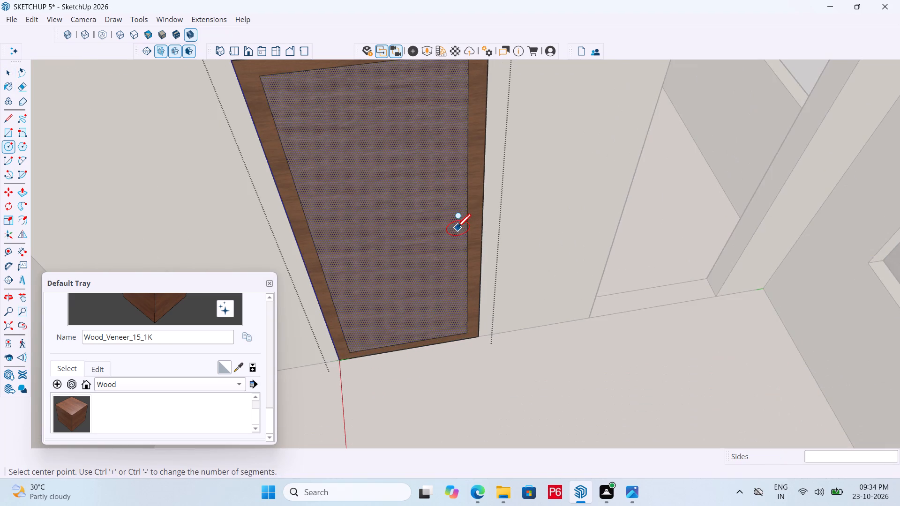
scroll(424, 244, down, 2)
middle_drag(423, 255, 356, 230)
middle_drag(360, 231, 364, 232)
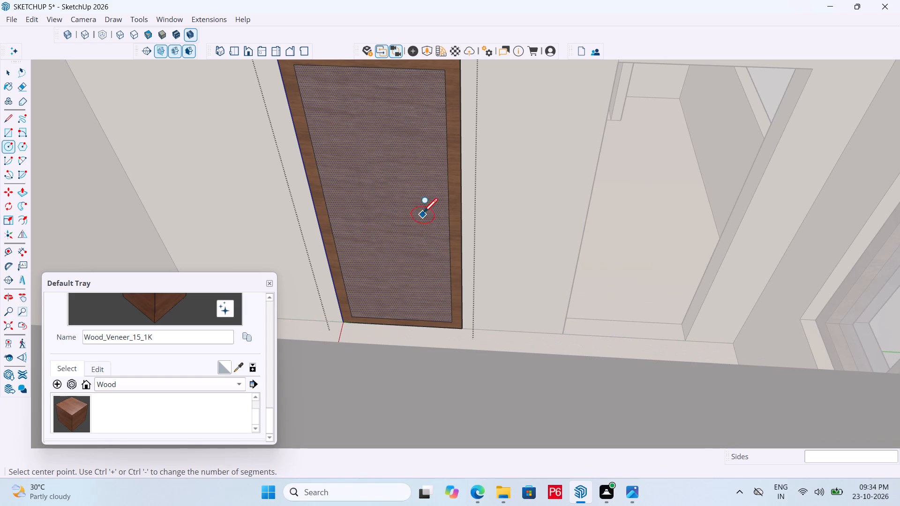
middle_drag(382, 235, 397, 242)
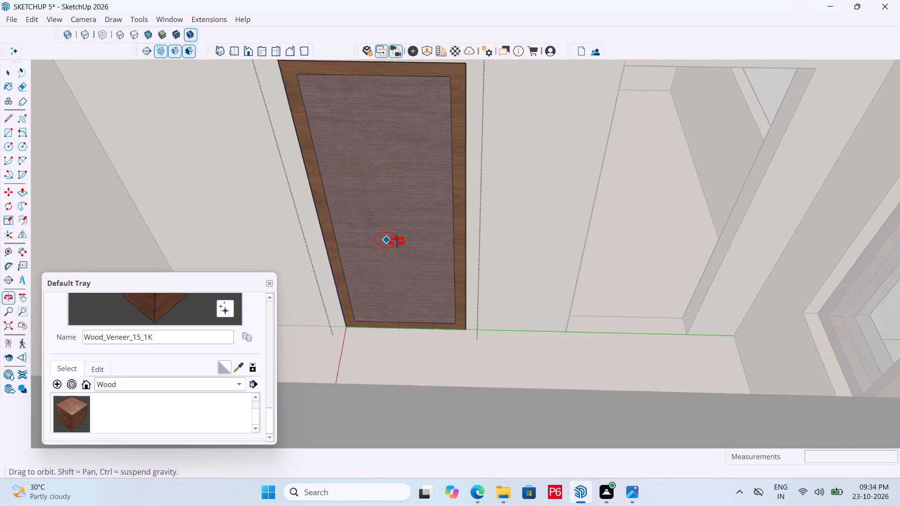
middle_drag(397, 242, 409, 252)
scroll(442, 238, up, 3)
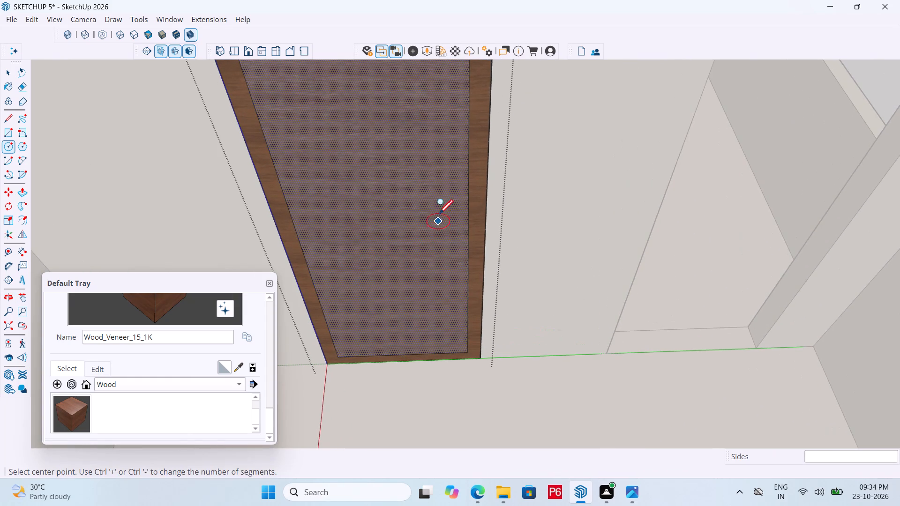
click(453, 194)
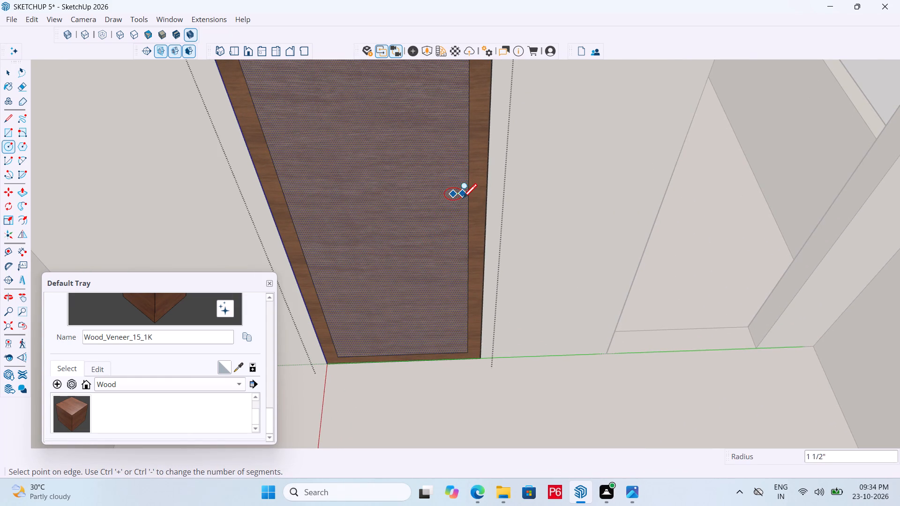
double_click(463, 199)
Make the circle's face and edge on the door panel into a group.
key(space)
click(453, 197)
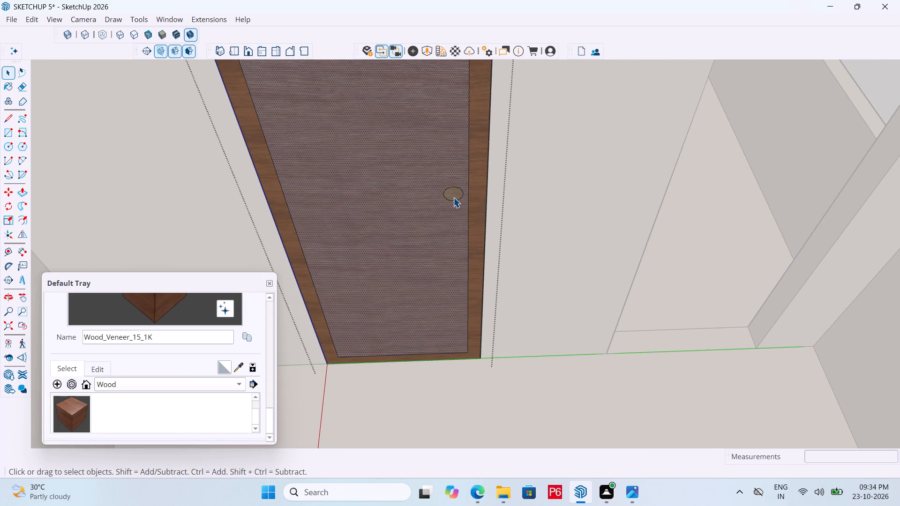
double_click(453, 197)
right_click(453, 197)
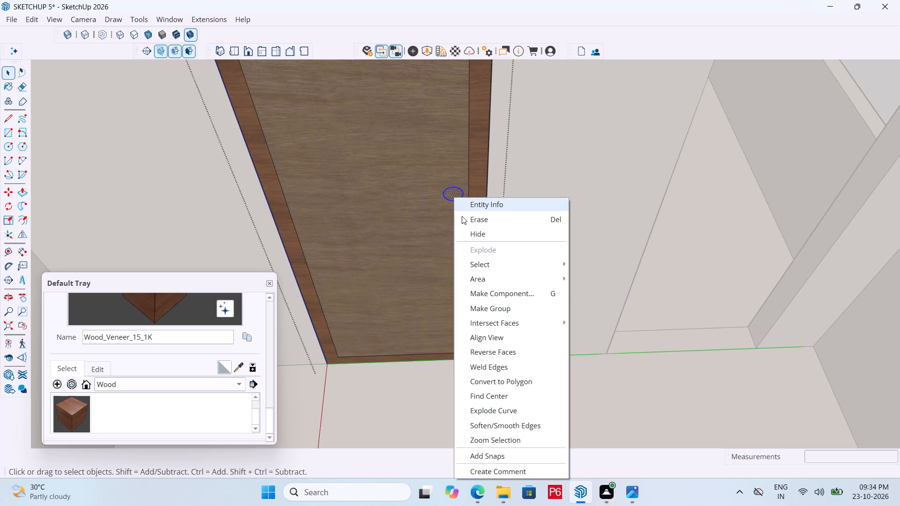
click(511, 306)
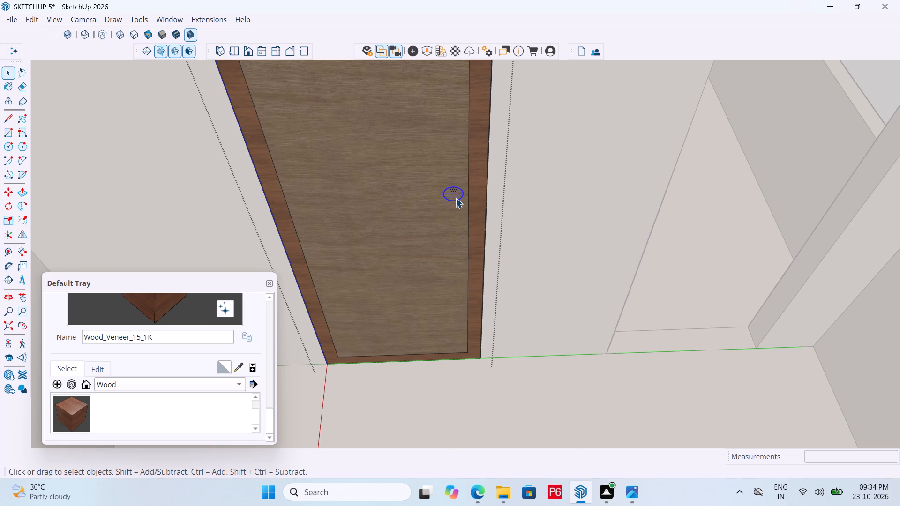
Paint the circular face inside the knob group with the metal material Metal_06_1K.
click(456, 198)
double_click(455, 196)
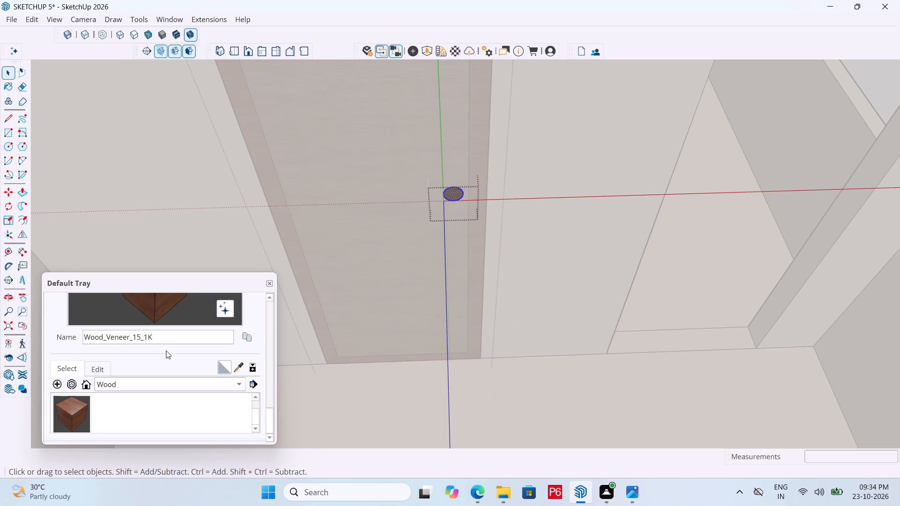
scroll(139, 385, down, 1)
click(140, 384)
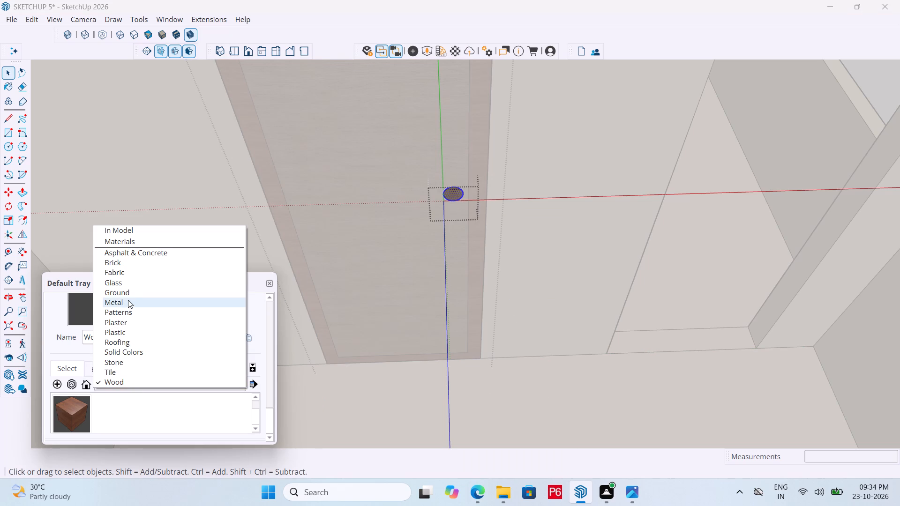
click(128, 299)
click(74, 412)
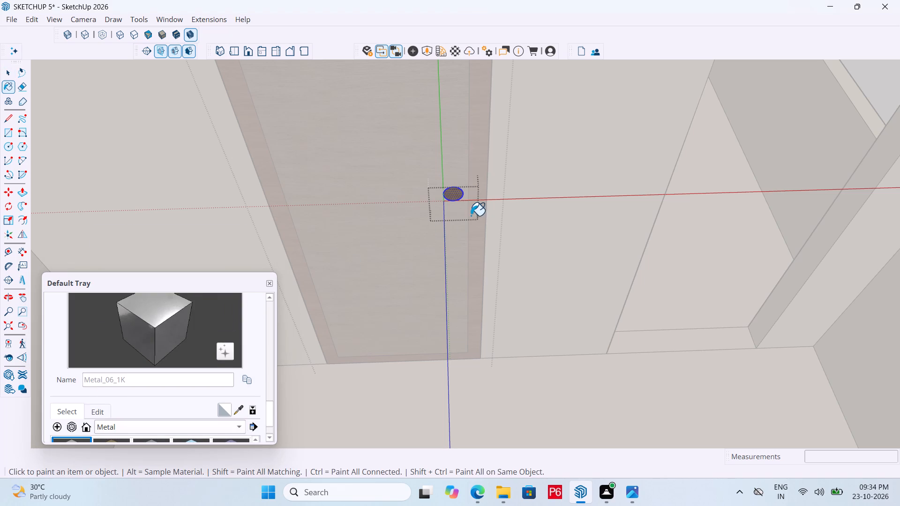
click(455, 199)
Extrude the knob's circular face 1" and adjust its front face by about 7/16".
key(space)
text(P)
click(452, 194)
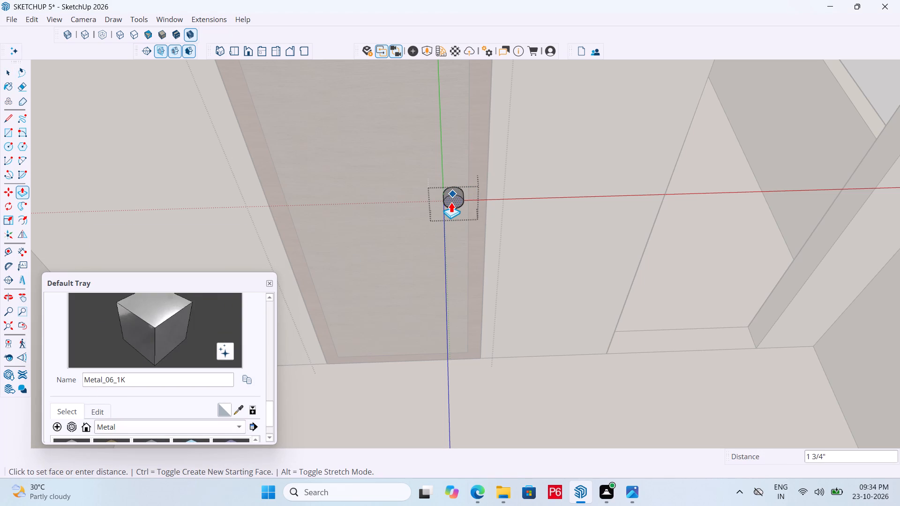
text(1")
key(Return)
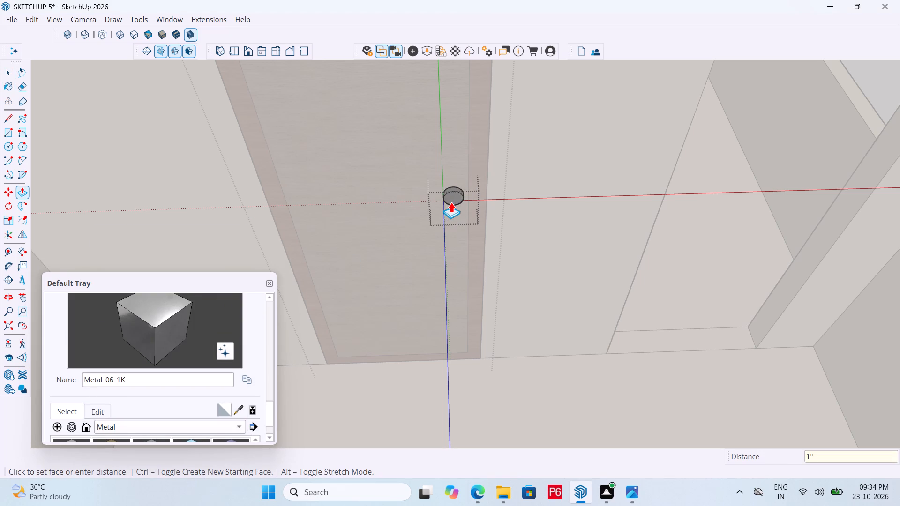
scroll(454, 193, up, 8)
click(453, 190)
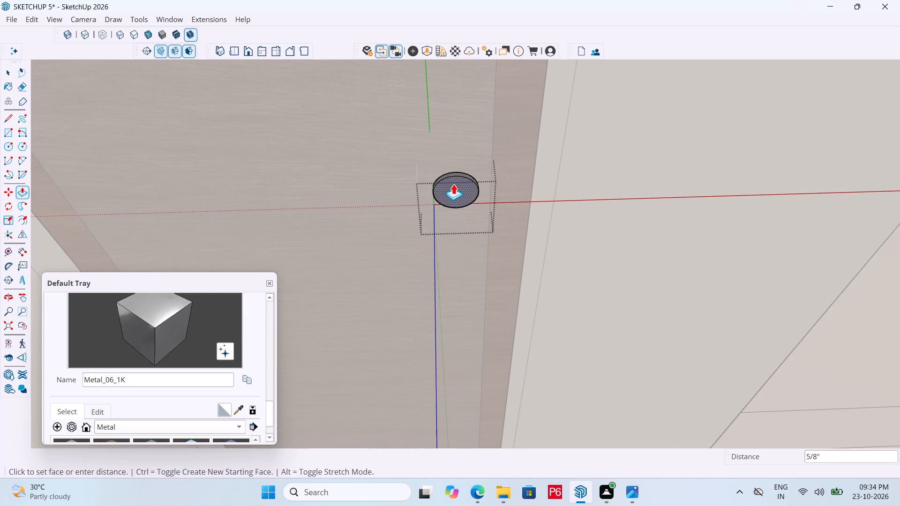
click(454, 186)
scroll(450, 188, down, 4)
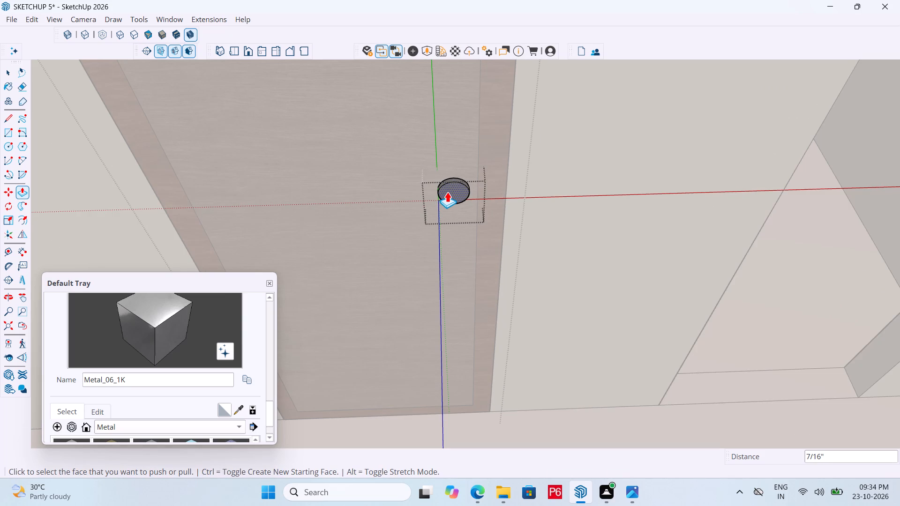
Save the model with the door knob and close the knob and door groups.
key(ctrl+s)
key(ctrl+s)
key(ctrl+s)
key(ctrl+s)
key(ctrl+s)
key(ctrl+s)
key(ctrl+s)
key(ctrl+s)
key(ctrl+s)
key(ctrl+s)
key(space)
scroll(363, 201, down, 6)
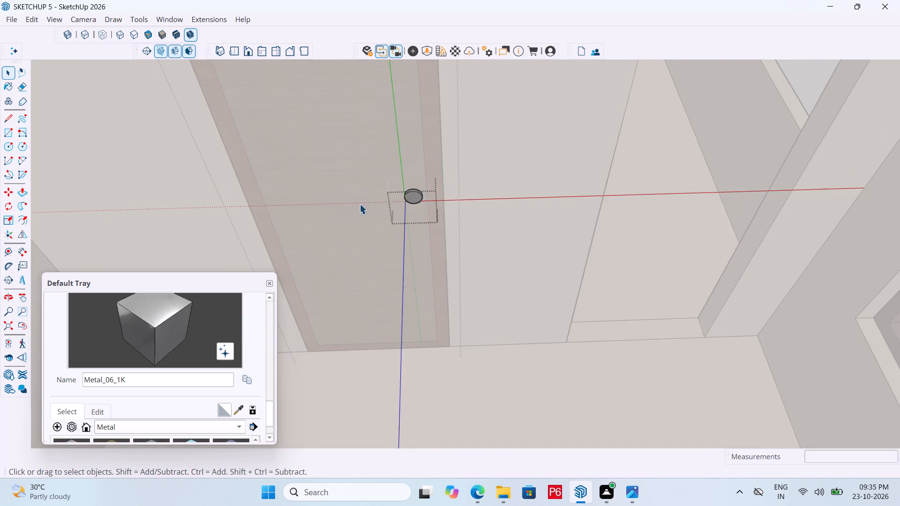
scroll(387, 195, down, 12)
click(652, 147)
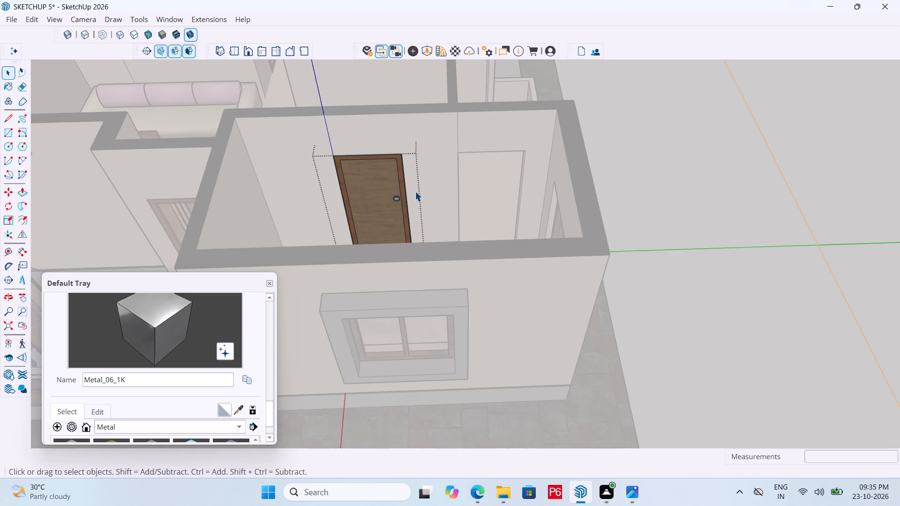
middle_drag(414, 192, 351, 217)
click(647, 206)
Extrude the door frame's face on the living room side 6", flush with the wall opening's edge.
click(403, 184)
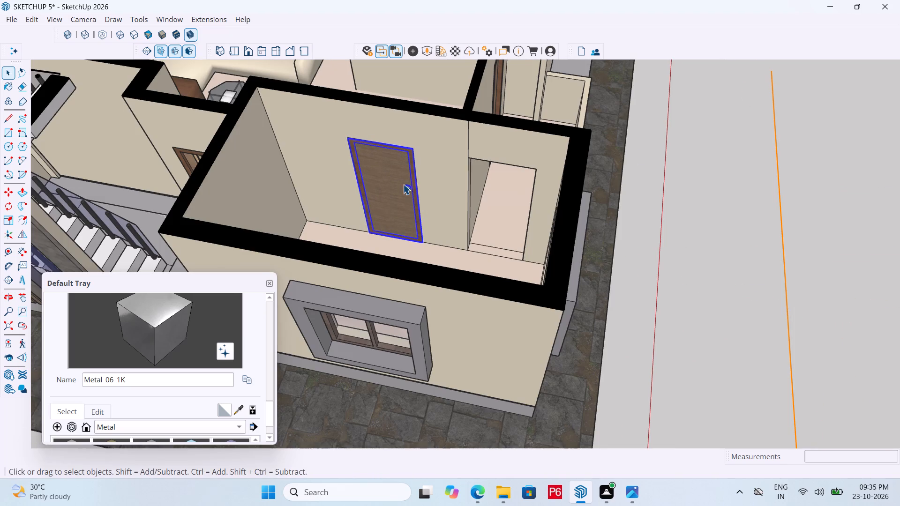
scroll(406, 208, up, 6)
scroll(427, 260, up, 5)
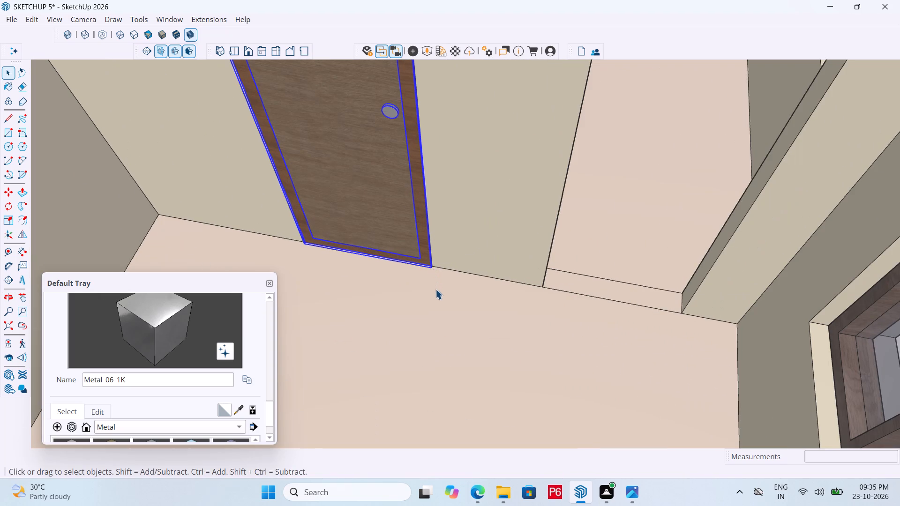
scroll(388, 266, down, 10)
scroll(621, 205, down, 2)
middle_drag(622, 206, 2, 211)
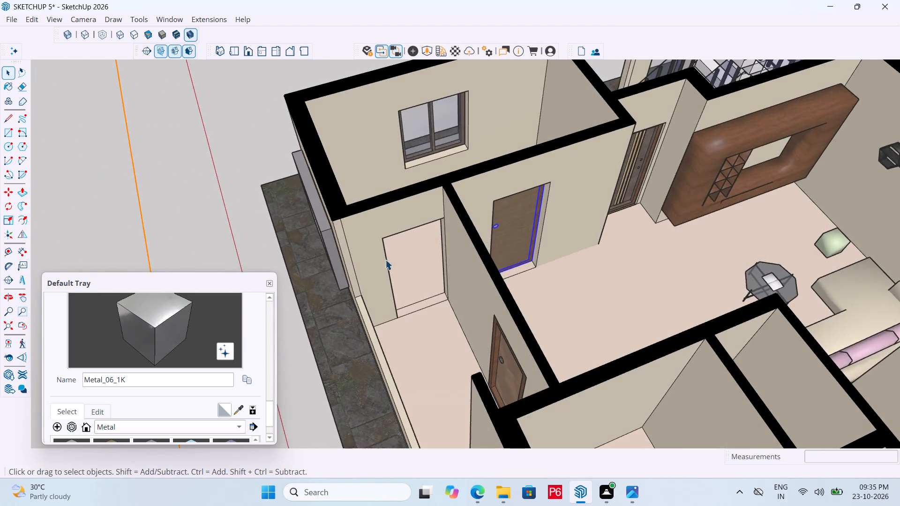
scroll(397, 256, up, 4)
key(space)
scroll(206, 238, down, 5)
scroll(559, 273, up, 7)
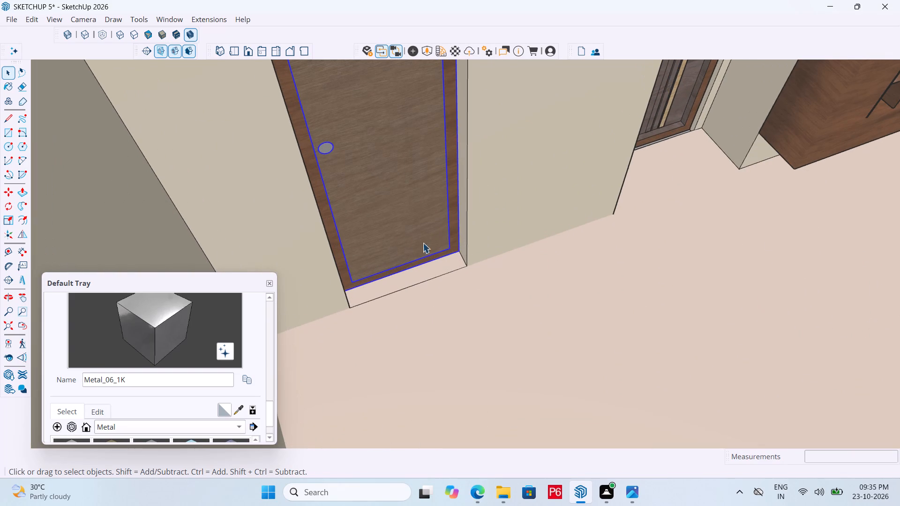
double_click(455, 208)
click(412, 180)
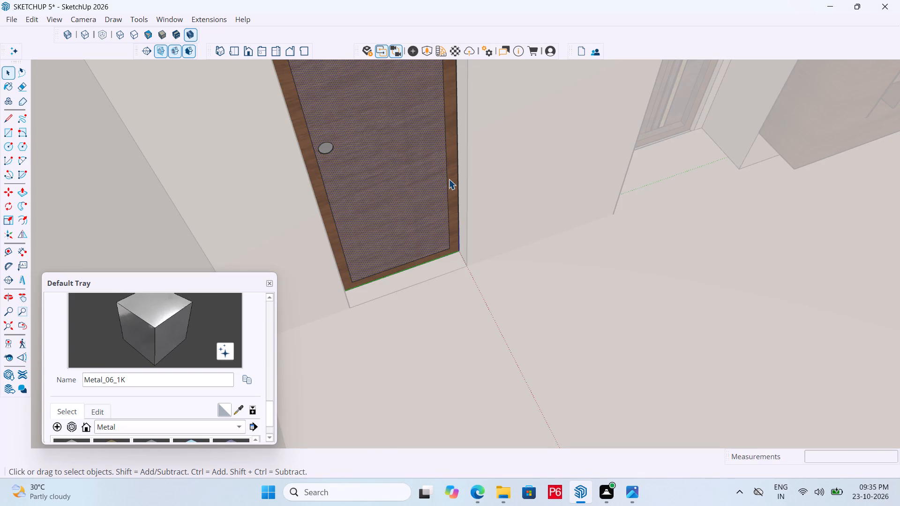
scroll(449, 179, up, 2)
click(456, 176)
key(p)
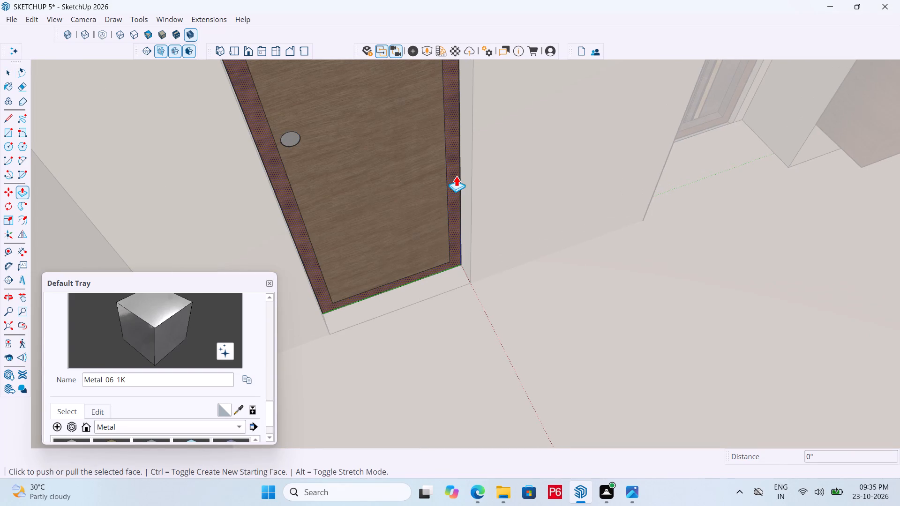
click(456, 176)
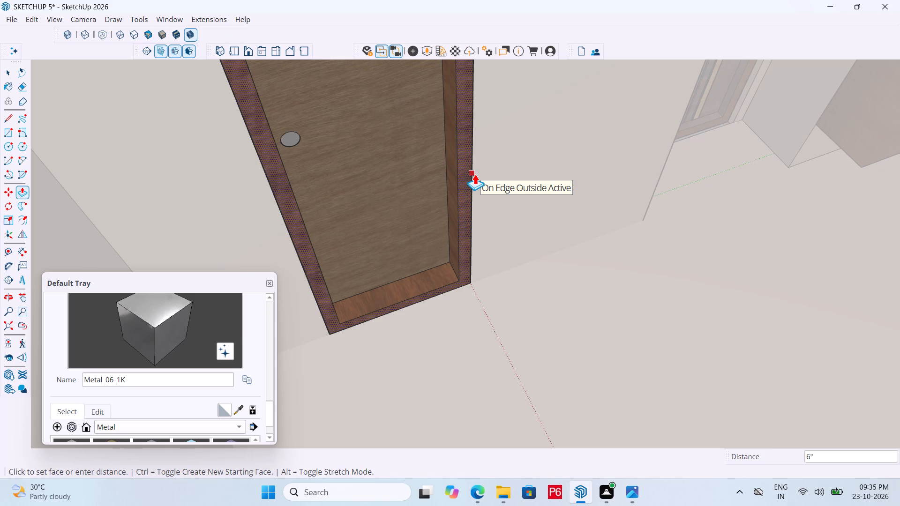
click(475, 174)
Extrude the door's inner panel, on the same side as the frame, by about 4 1/16".
click(375, 171)
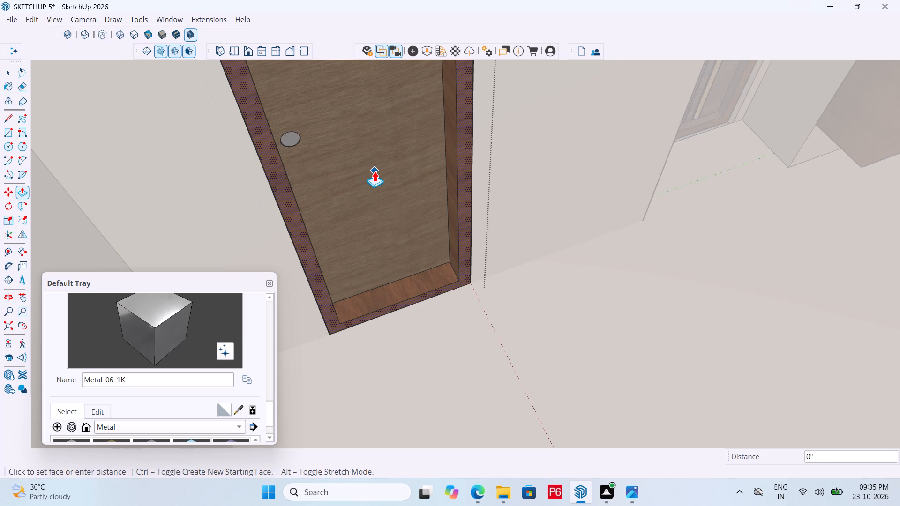
key(Escape)
key(space)
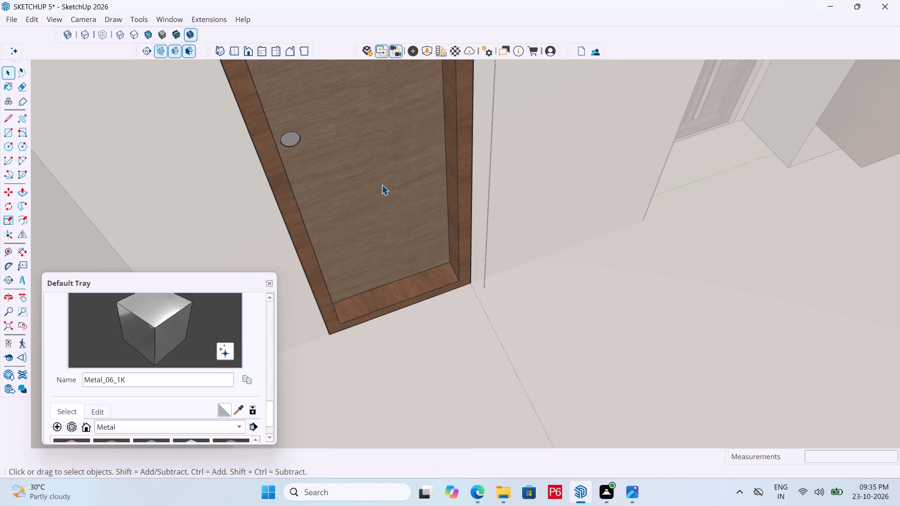
click(382, 185)
key(p)
click(382, 182)
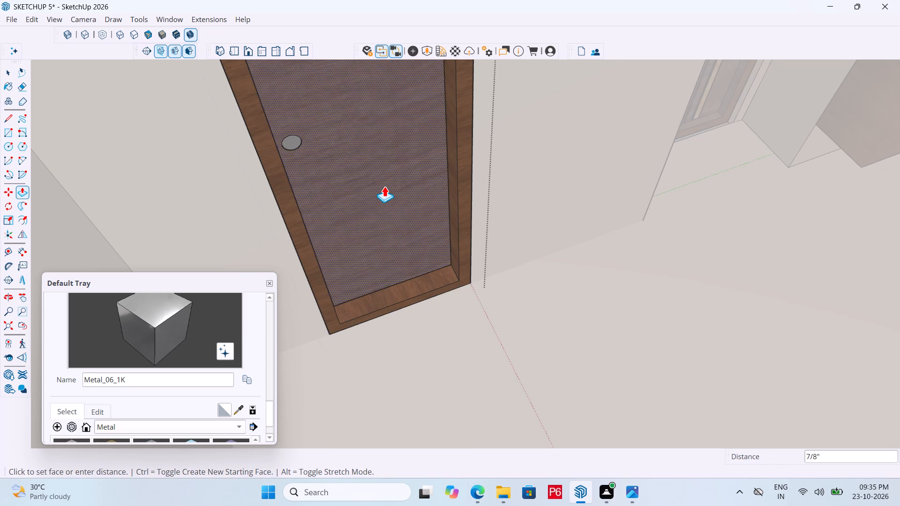
click(387, 197)
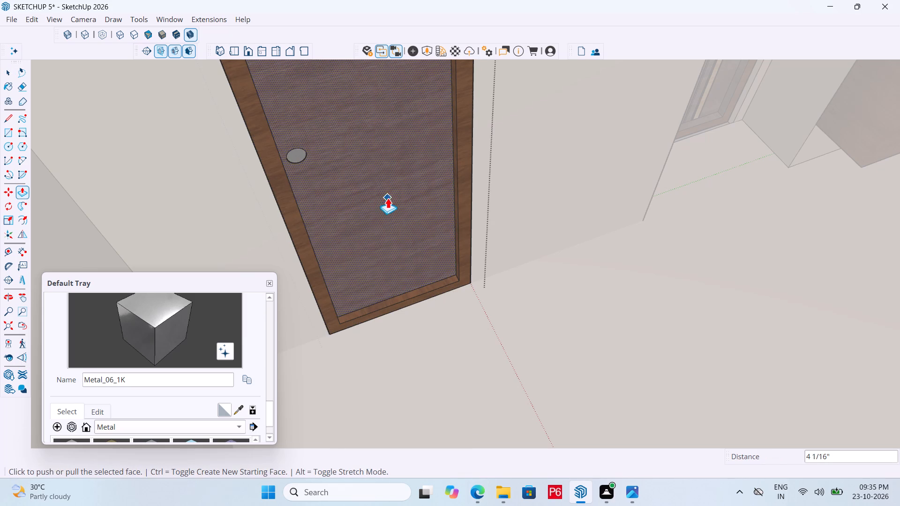
Save the model with the thickened door frame and panel.
scroll(408, 183, down, 6)
middle_drag(277, 231, 510, 240)
key(ctrl+s)
key(ctrl+s)
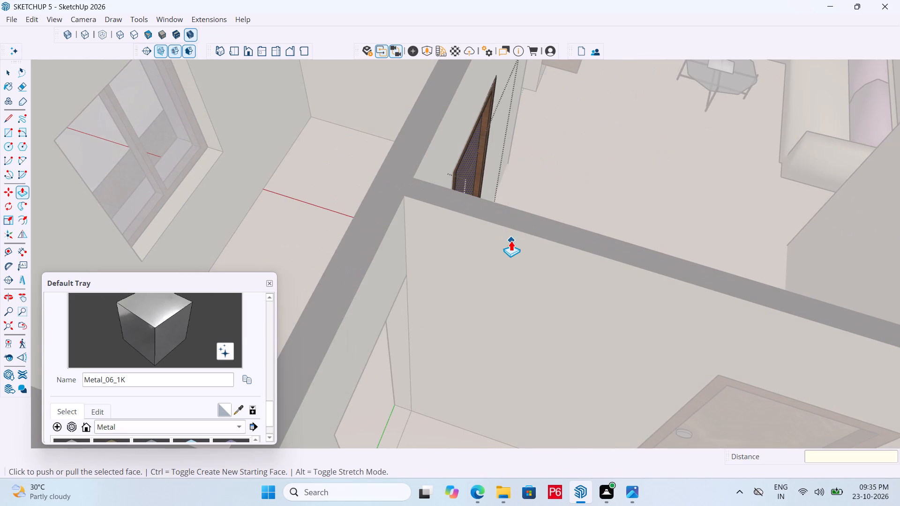
key(ctrl+s)
key(ctrl+s)
key(ctrl+s)
key(ctrl+s)
key(ctrl+s)
key(ctrl+s)
key(ctrl+s)
Save the model again and close the thickened door's group.
key(ctrl+s)
key(ctrl+s)
key(ctrl+s)
key(ctrl+s)
key(ctrl+s)
key(ctrl+s)
key(space)
scroll(359, 230, down, 5)
scroll(401, 202, down, 12)
middle_drag(335, 227, 676, 181)
key(space)
click(694, 253)
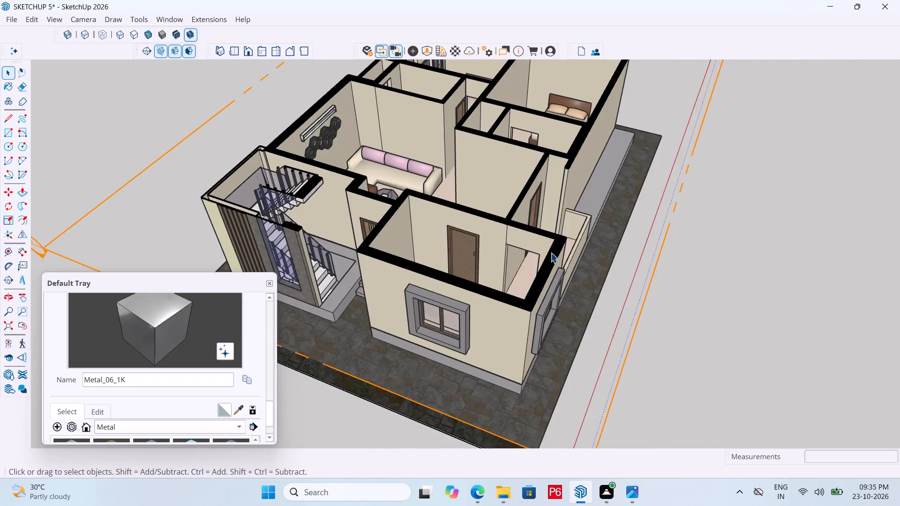
Copy the complete door into the empty doorway beside it, matching its bottom outer corner to the opening's bottom corner.
scroll(449, 253, up, 6)
click(471, 247)
double_click(472, 246)
click(474, 234)
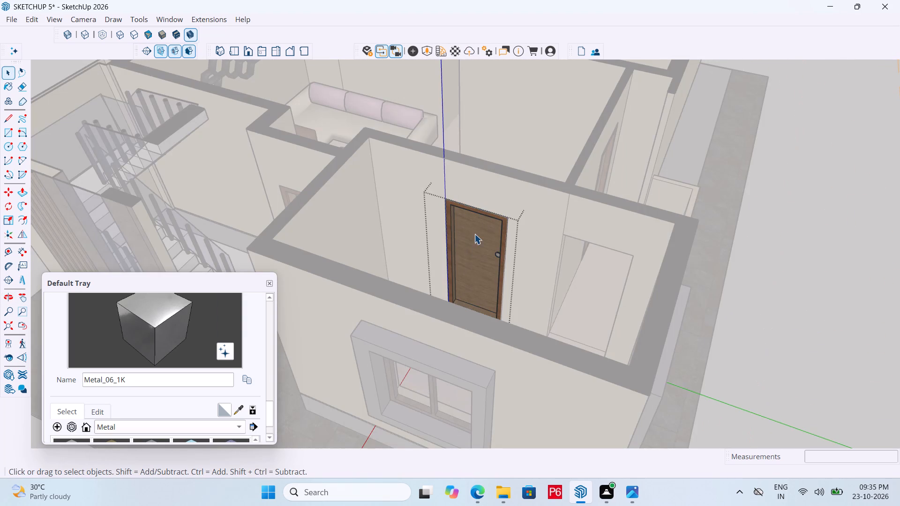
double_click(753, 223)
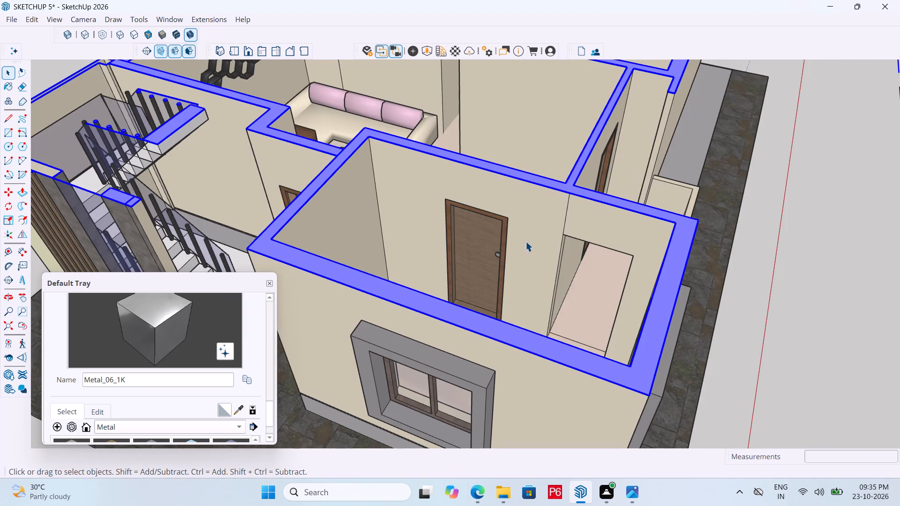
click(501, 232)
scroll(509, 243, up, 5)
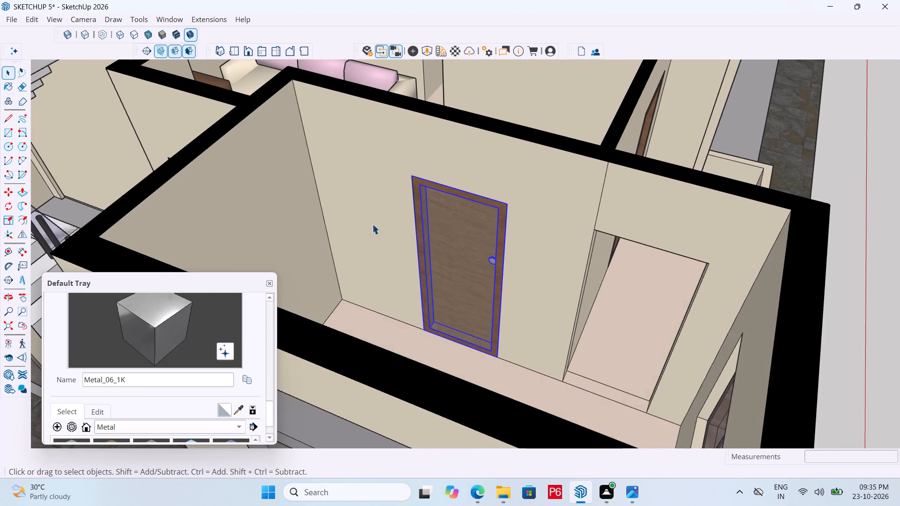
scroll(360, 227, down, 4)
scroll(474, 313, up, 6)
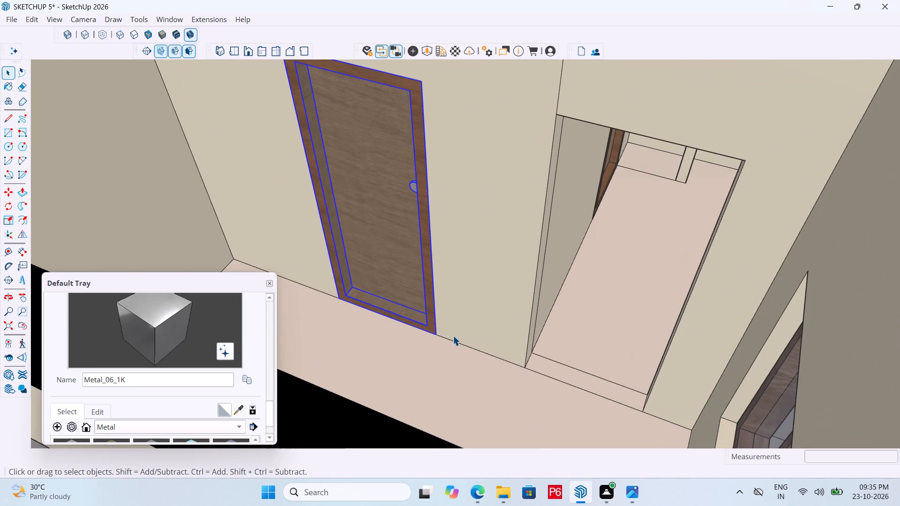
key(m)
click(437, 335)
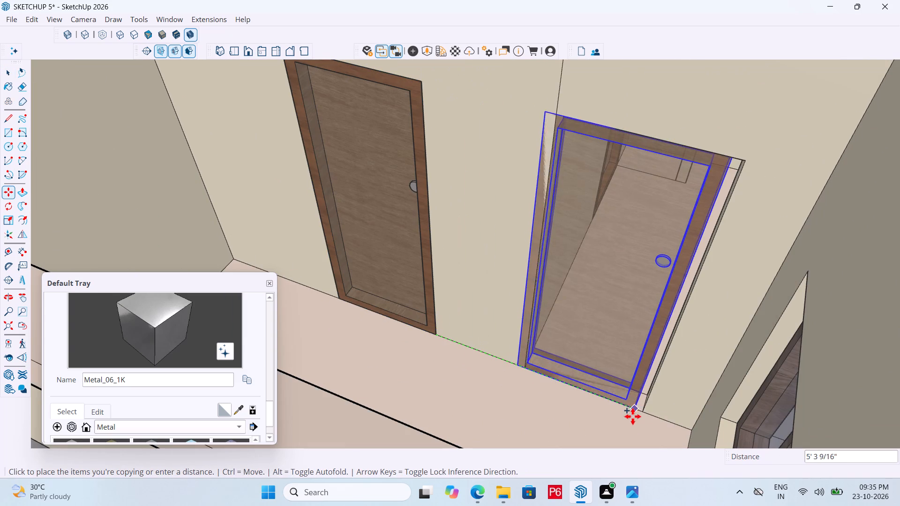
drag(643, 410, 643, 406)
scroll(455, 307, down, 5)
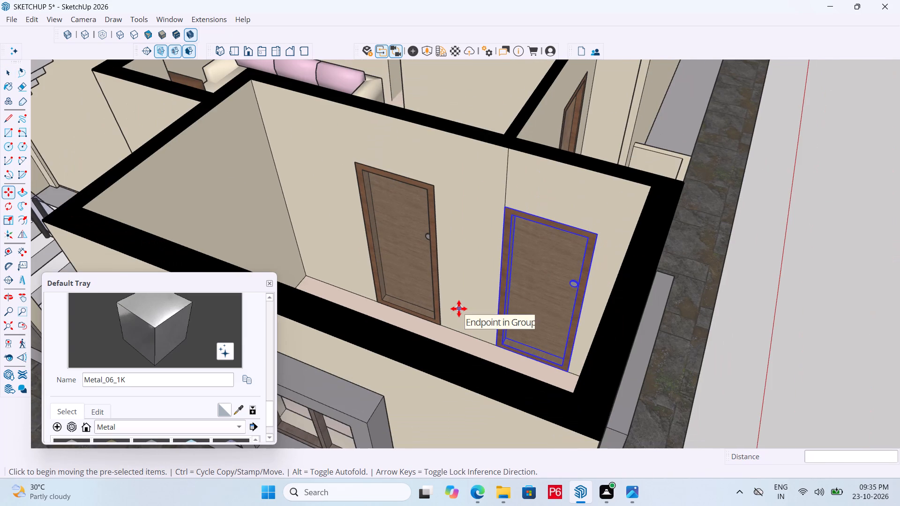
Save the model with the copied door.
key(ctrl+s)
key(ctrl+s)
key(ctrl+s)
key(ctrl+s)
key(ctrl+s)
key(space)
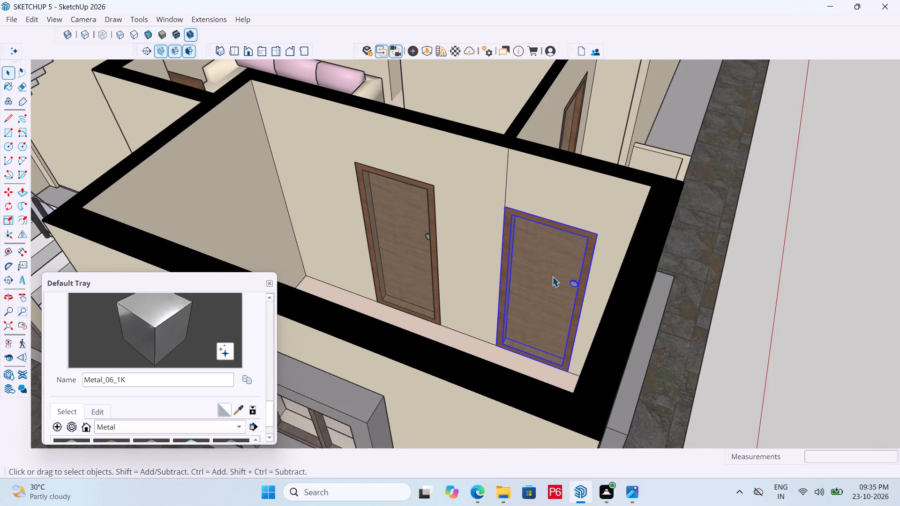
Open the copied door's group and paint its inner panel with the wood material Wood_Floor_01_1K.
click(560, 261)
double_click(559, 258)
click(557, 257)
double_click(550, 253)
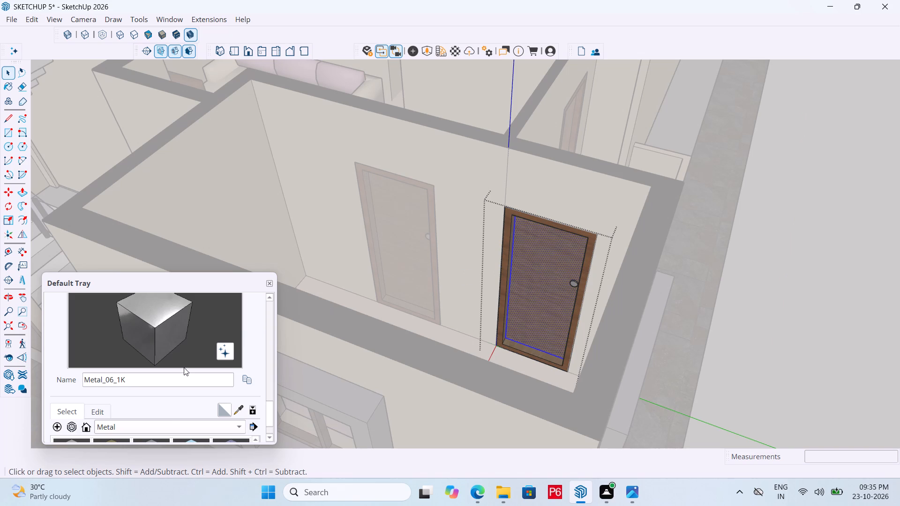
scroll(168, 411, down, 2)
click(173, 397)
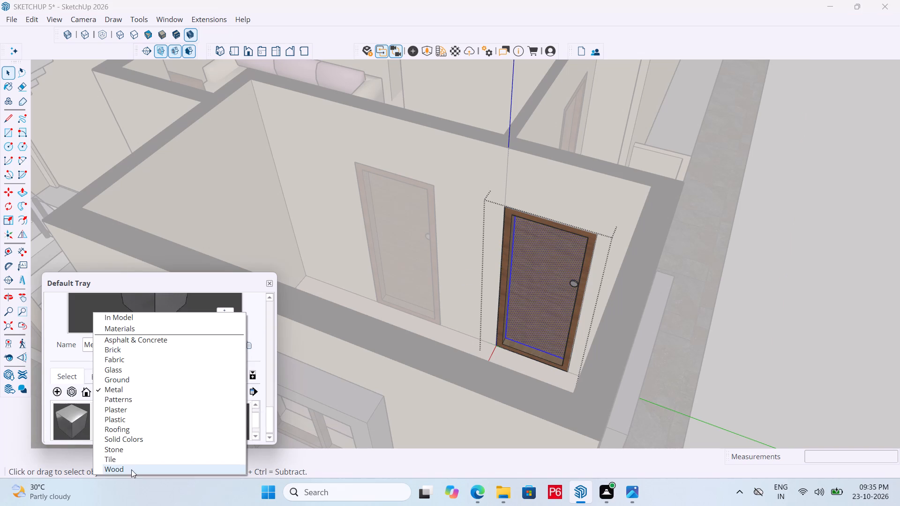
click(141, 468)
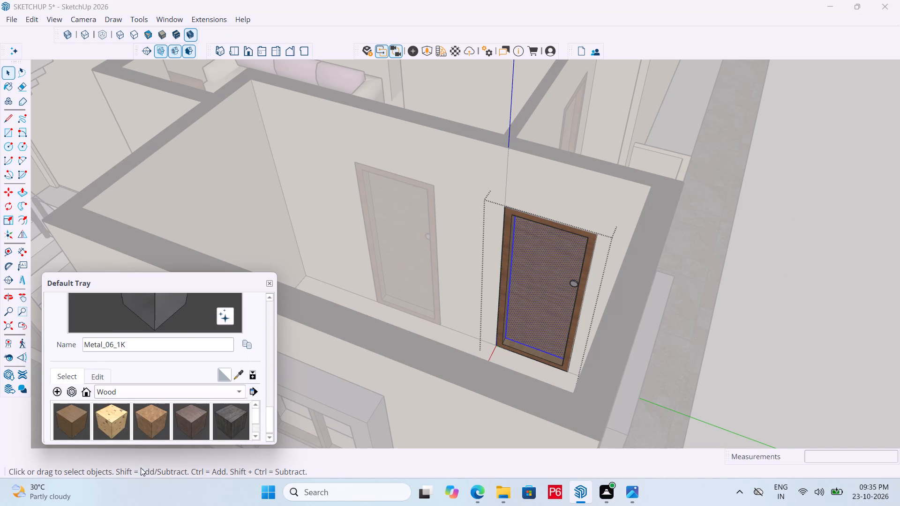
click(152, 420)
click(542, 274)
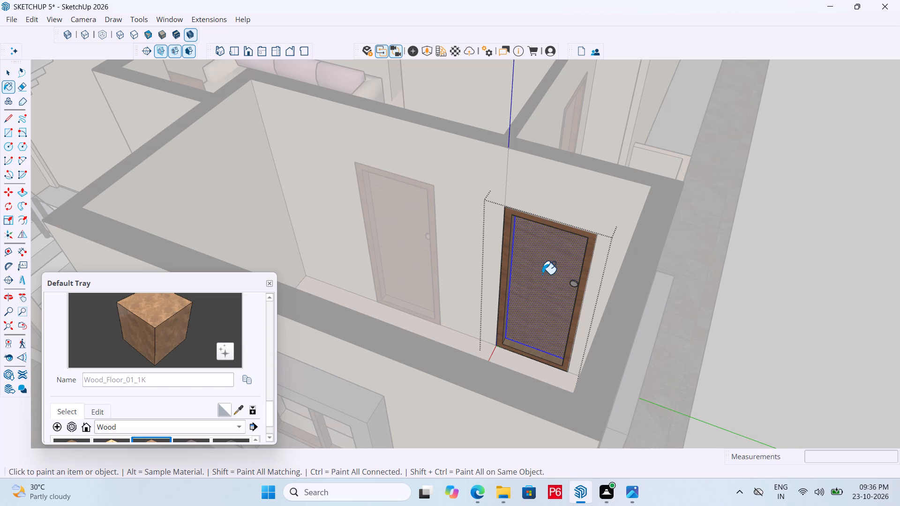
Repaint the copied door's inner panel with the wood material Plywood_08_1K and close the door group.
scroll(162, 413, down, 2)
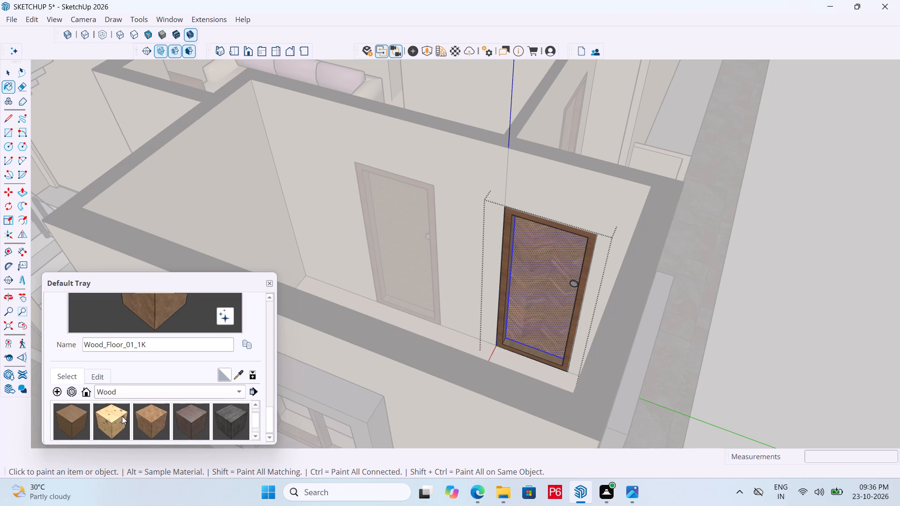
click(122, 416)
click(544, 287)
scroll(406, 272, down, 4)
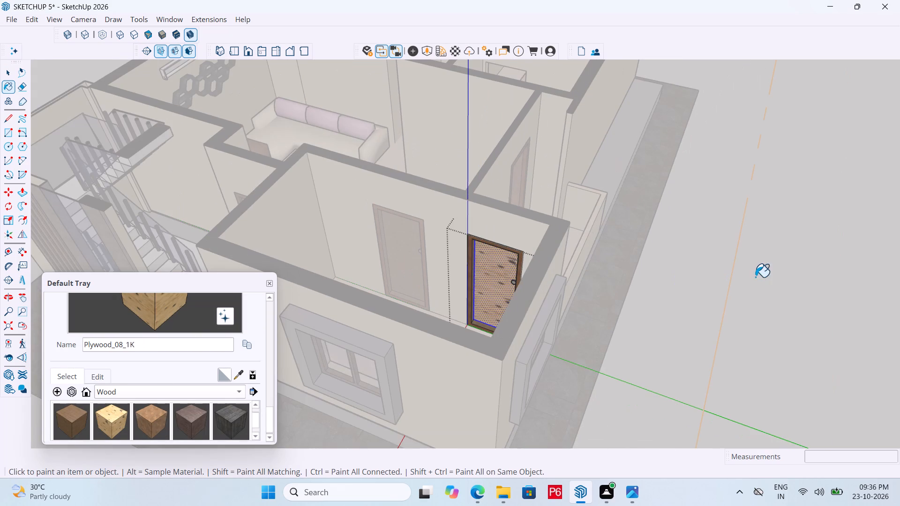
key(space)
double_click(740, 272)
Save the model with the plywood-finished door.
middle_drag(510, 276, 579, 279)
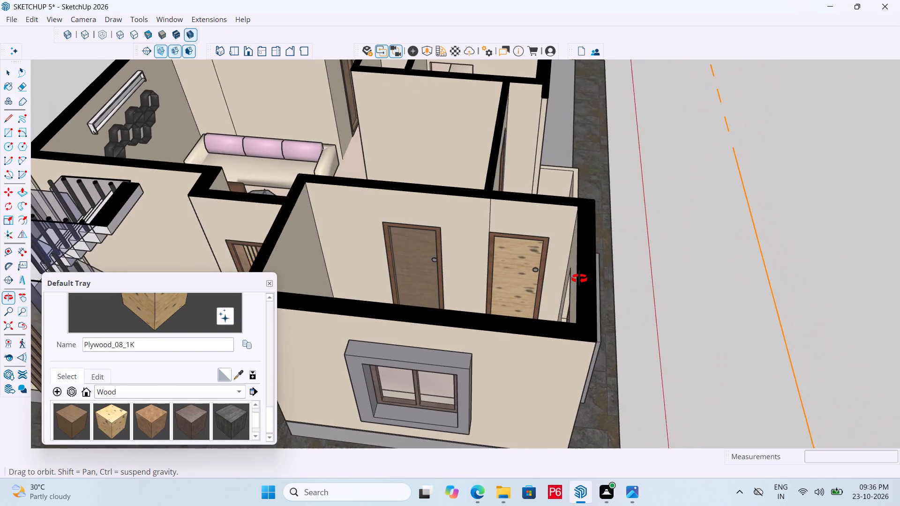
middle_drag(579, 279, 577, 279)
key(ctrl+s)
key(ctrl+s)
key(ctrl+s)
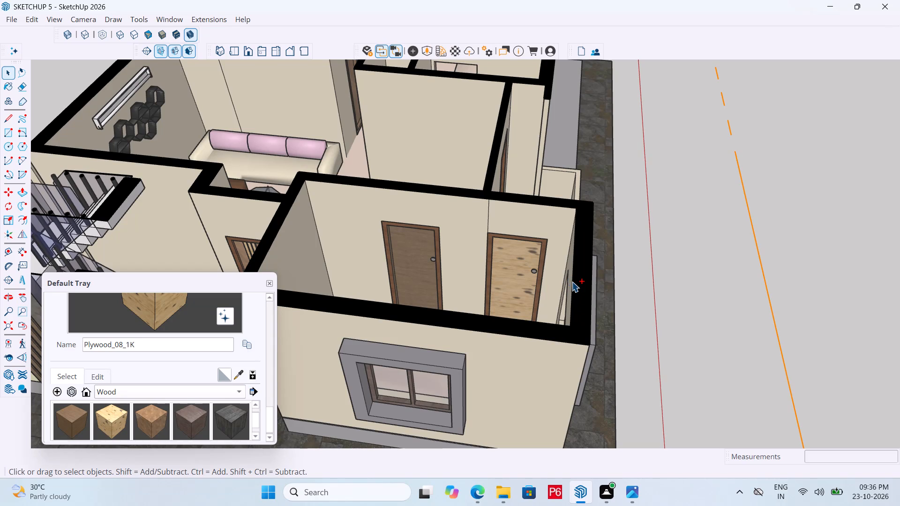
key(ctrl+s)
key(ctrl+s)
key(ctrl+s)
key(ctrl+s)
middle_drag(515, 290, 428, 246)
scroll(432, 241, up, 3)
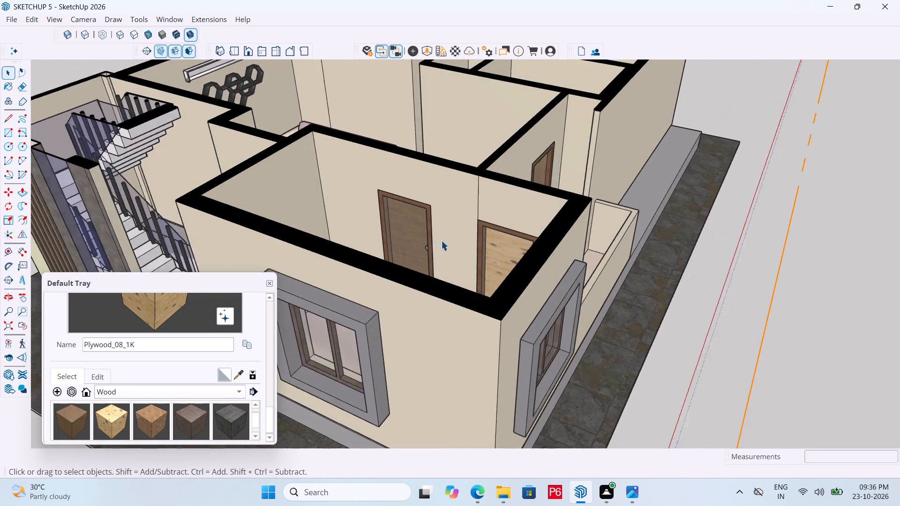
scroll(441, 240, up, 2)
middle_drag(511, 292, 593, 316)
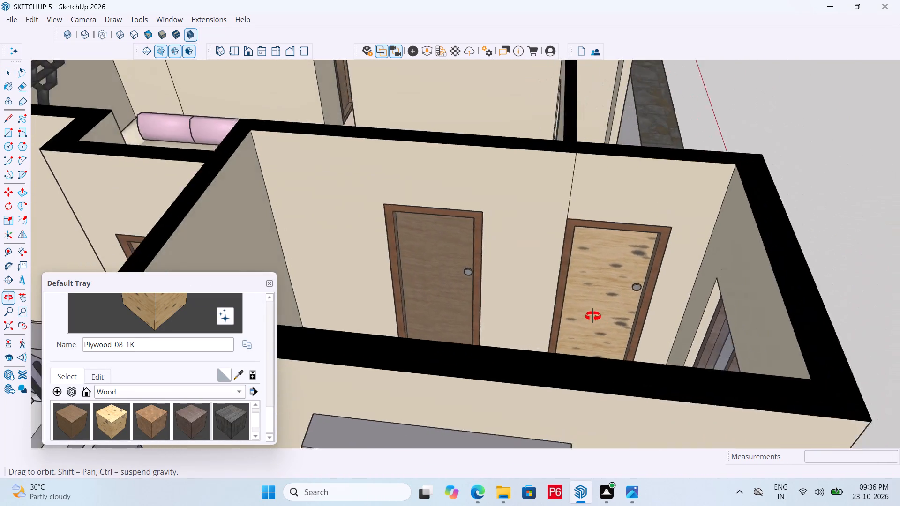
middle_drag(593, 316, 450, 300)
scroll(588, 294, down, 4)
key(ctrl+s)
key(ctrl+s)
key(ctrl+s)
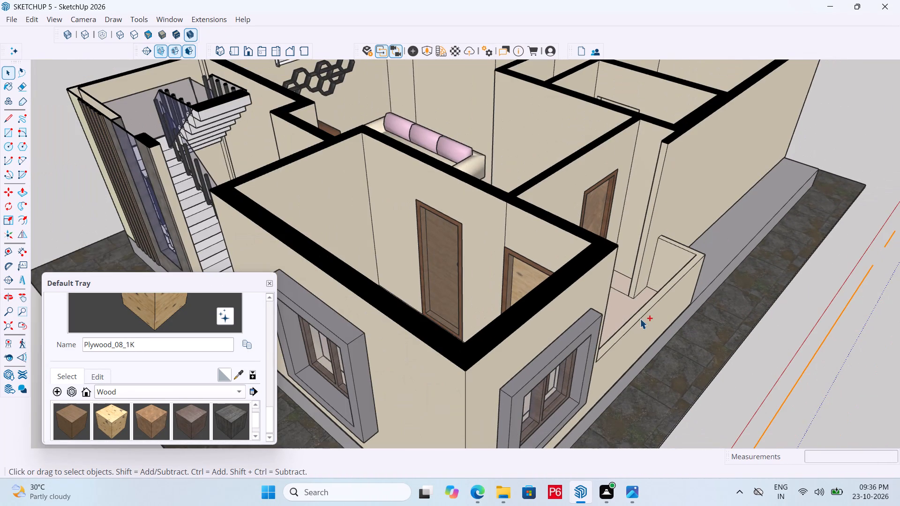
key(ctrl+s)
key(space)
Review the house from outside and above, examining the rooms and doors and ending at the front room with two windows.
scroll(685, 326, down, 5)
middle_drag(652, 340, 779, 261)
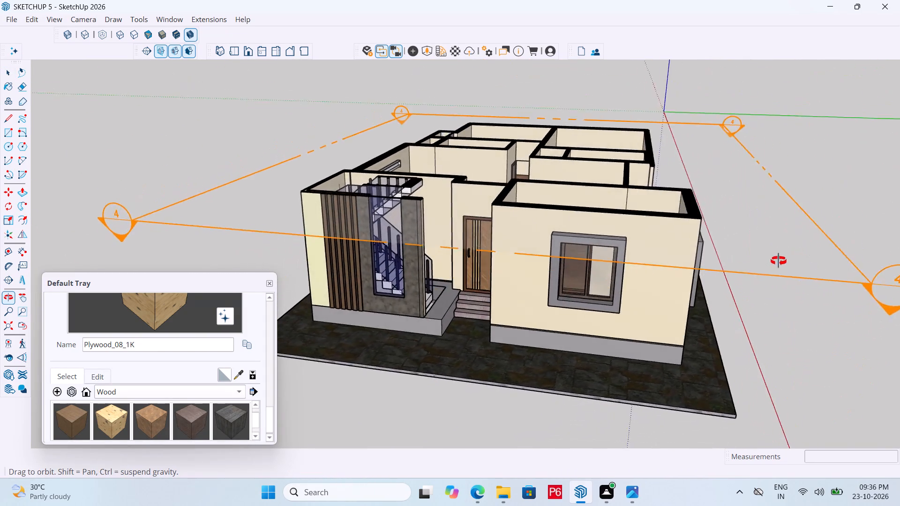
middle_drag(779, 261, 745, 187)
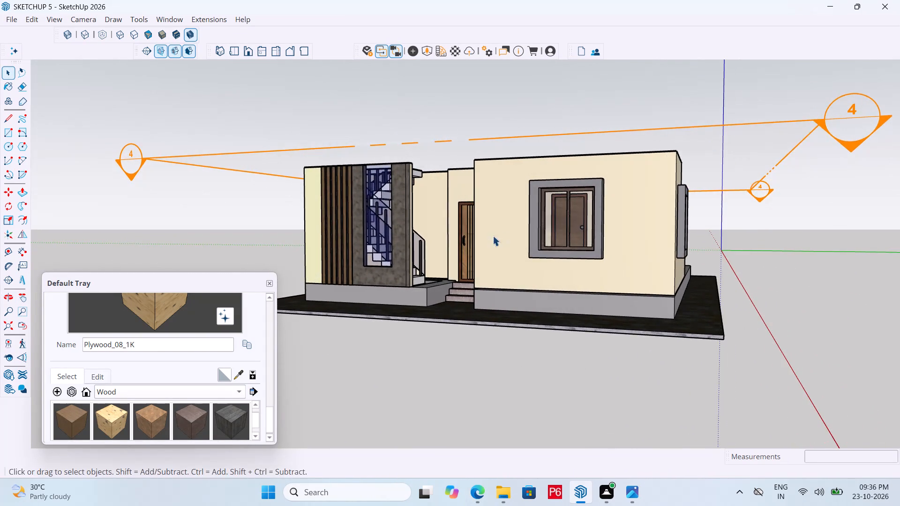
middle_click(494, 244)
scroll(495, 274, down, 1)
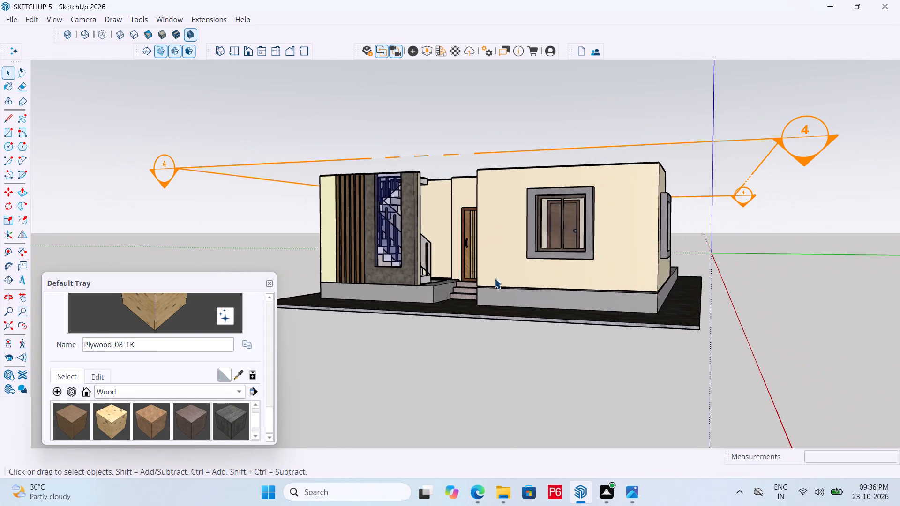
scroll(464, 260, down, 1)
middle_drag(464, 260, 509, 420)
middle_drag(607, 246, 250, 366)
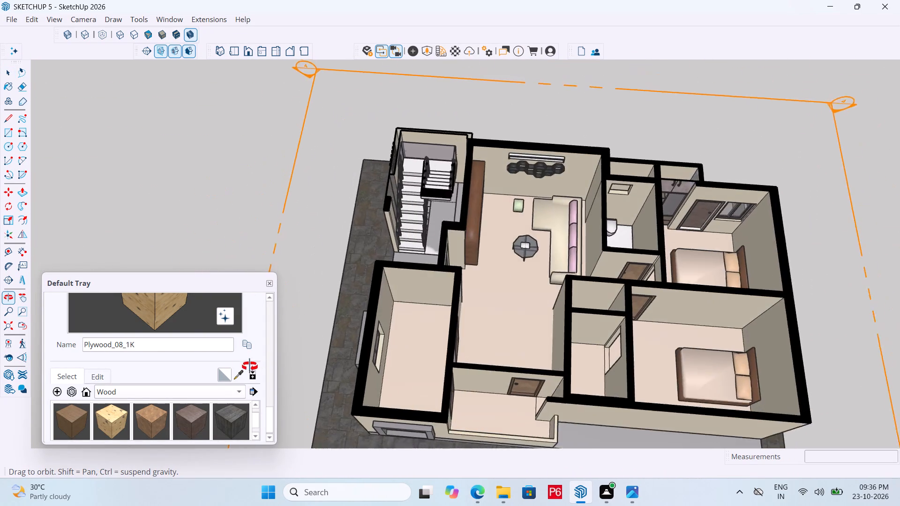
middle_drag(250, 366, 447, 385)
middle_drag(521, 377, 158, 339)
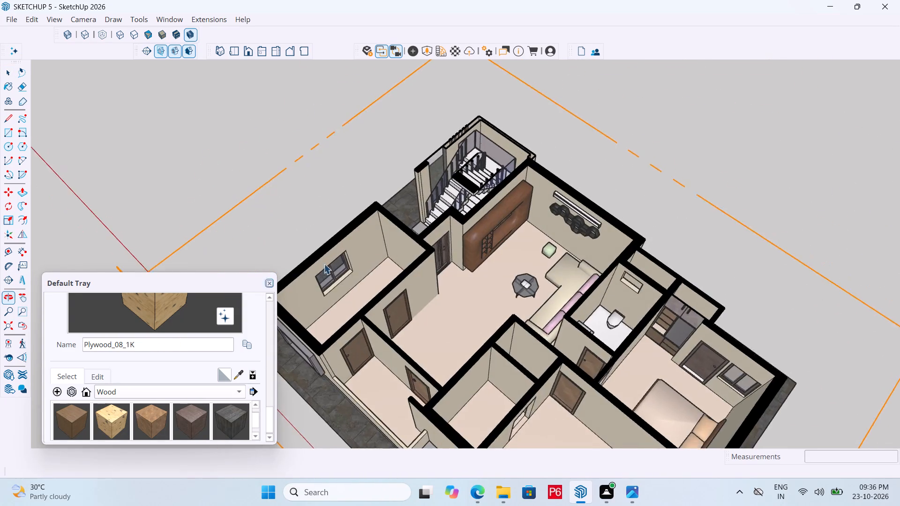
scroll(337, 260, up, 1)
scroll(674, 290, down, 6)
middle_drag(551, 309, 453, 335)
middle_click(450, 331)
scroll(450, 329, up, 5)
middle_click(450, 329)
scroll(528, 152, up, 3)
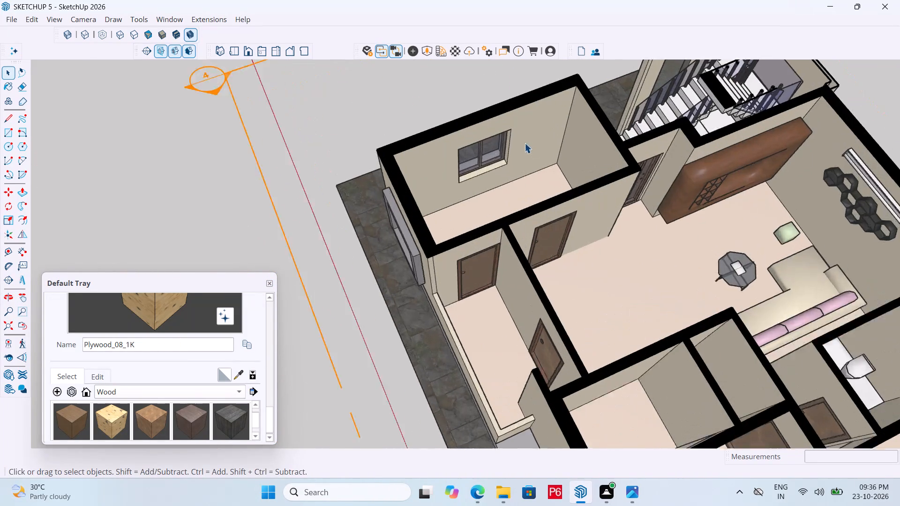
scroll(525, 143, up, 5)
middle_drag(418, 210, 291, 239)
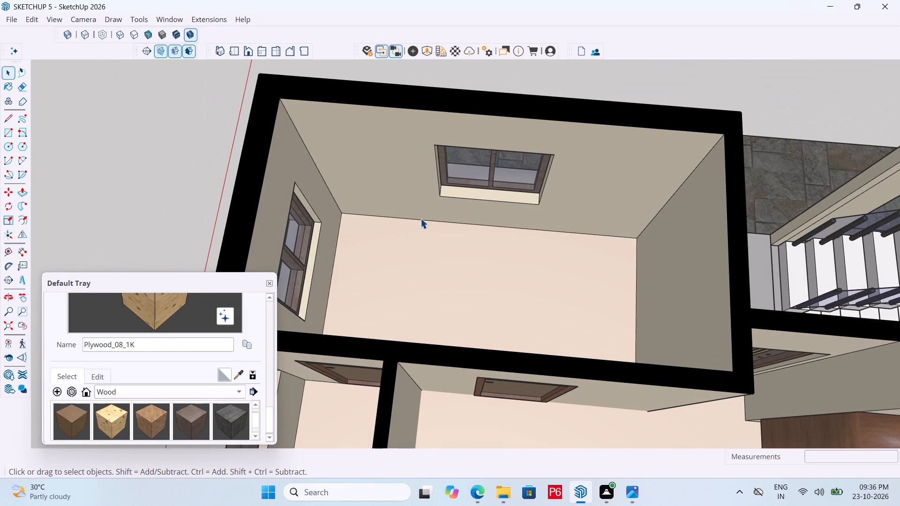
Open the walls-and-floor group and place a guide line on the front room's floor 2' from the front window wall.
key(space)
click(427, 249)
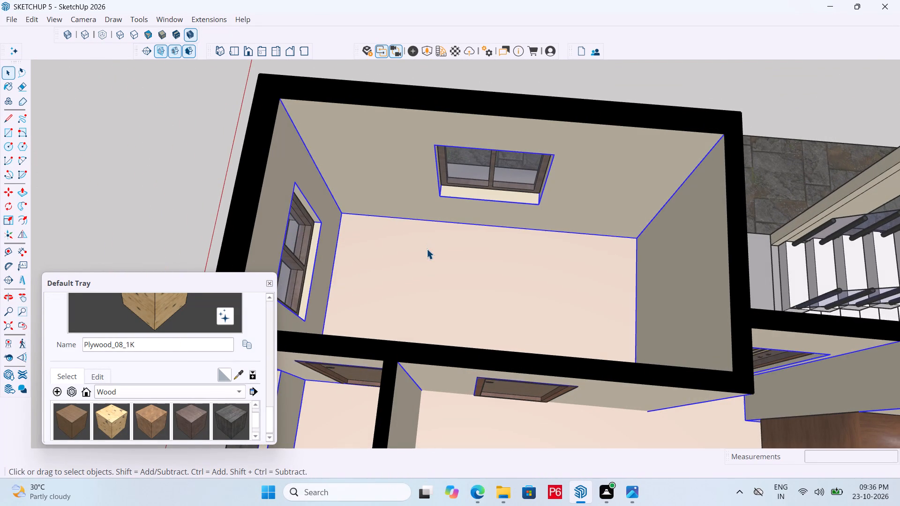
double_click(421, 232)
click(417, 225)
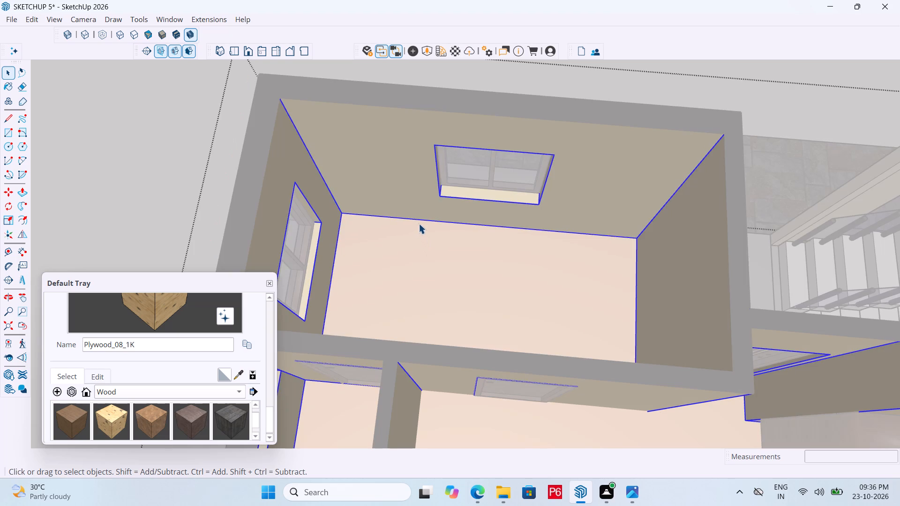
triple_click(426, 226)
click(412, 229)
double_click(380, 233)
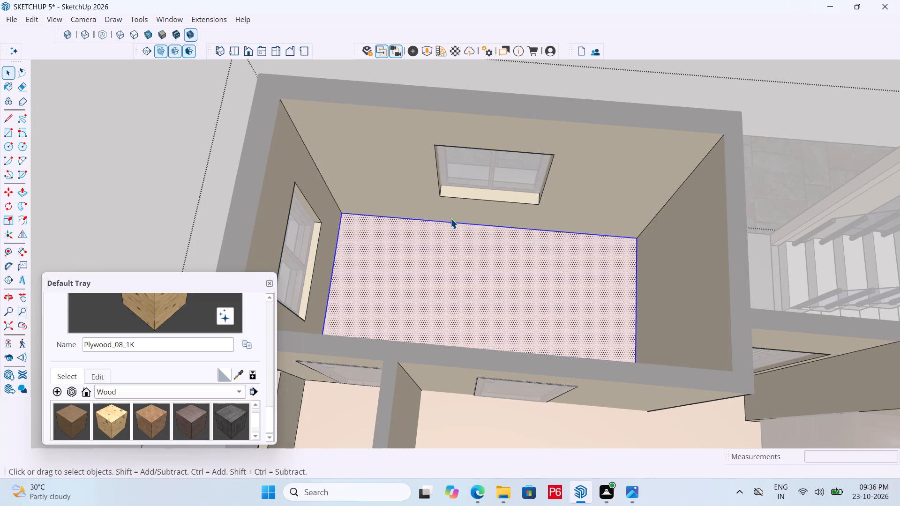
scroll(461, 217, up, 3)
key(t)
click(458, 225)
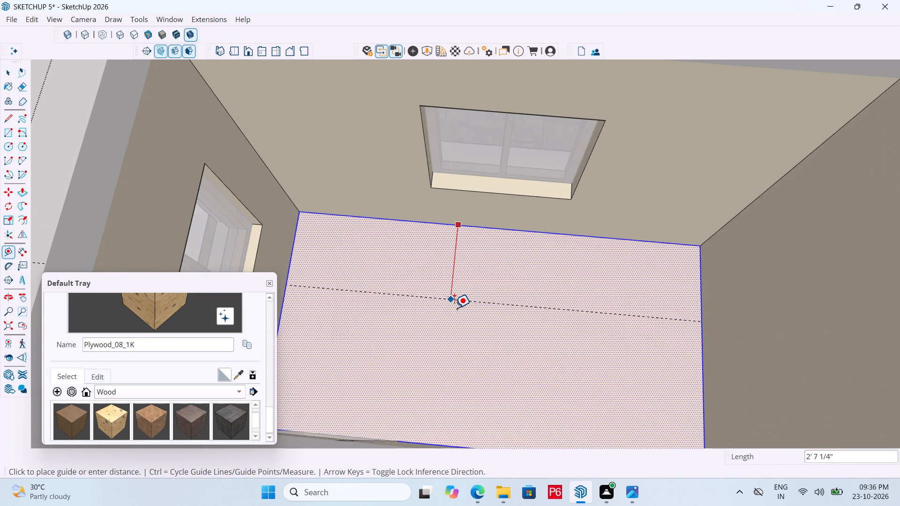
key(2)
key(apostrophe)
key(Return)
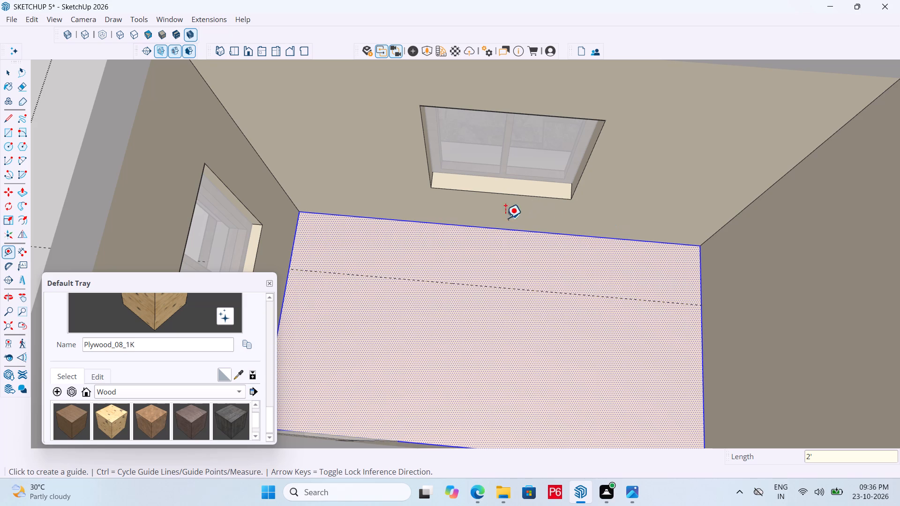
Draw a rectangle about 2' by 13' 4" on the front room's floor, from the window-wall corner to the guide line.
scroll(502, 218, down, 2)
key(space)
key(r)
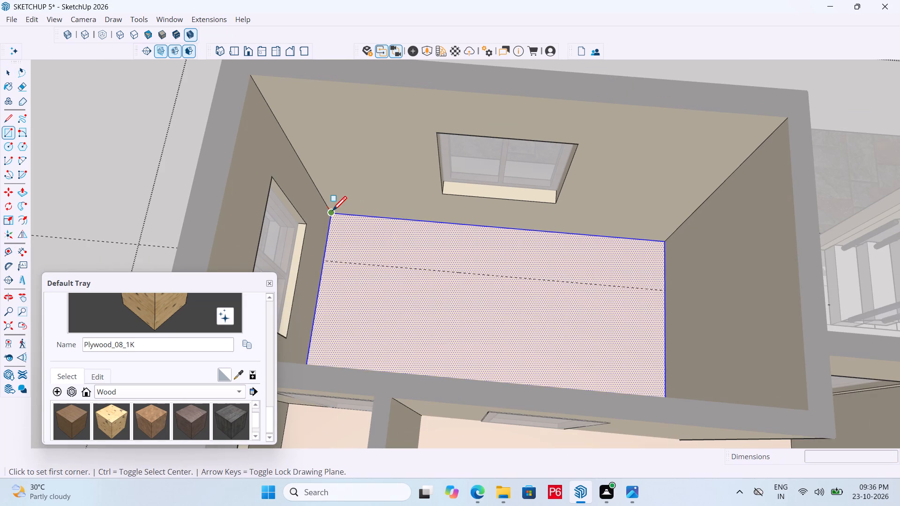
click(332, 212)
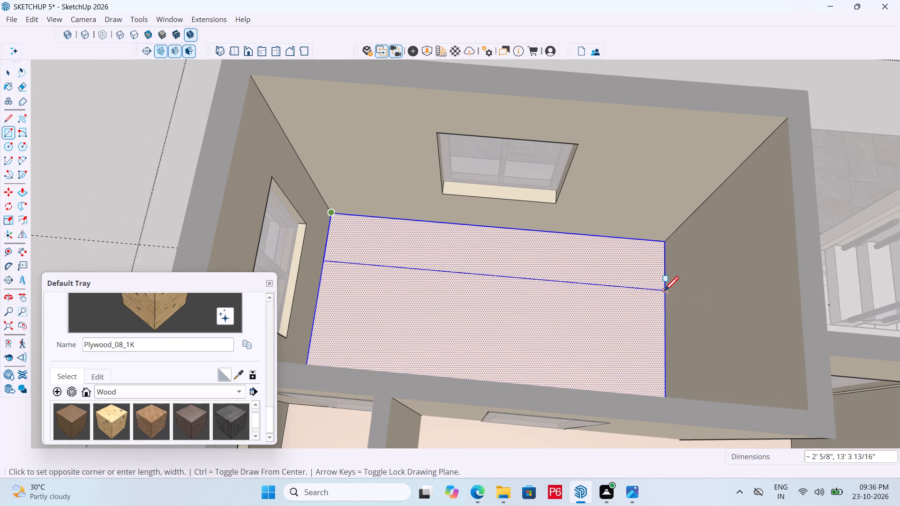
click(665, 292)
key(space)
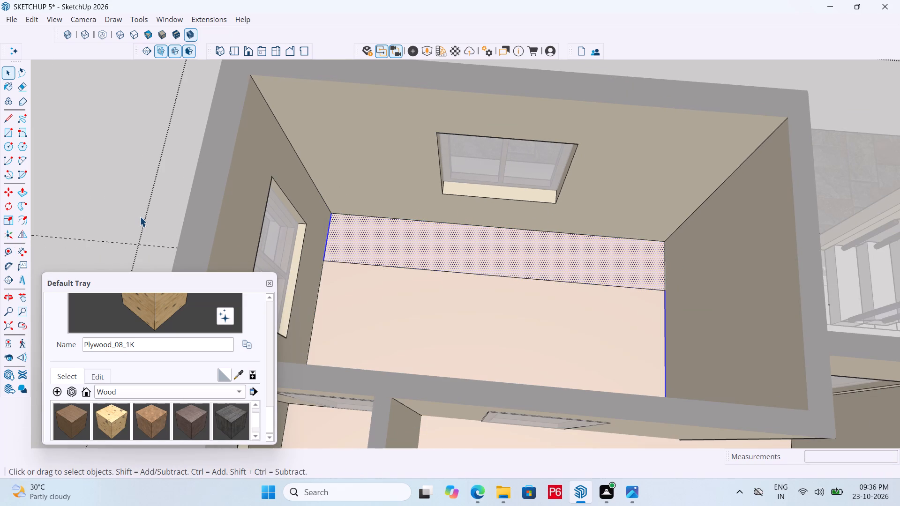
Erase the guide line used to set out the floor strip.
key(e)
drag(147, 236, 139, 248)
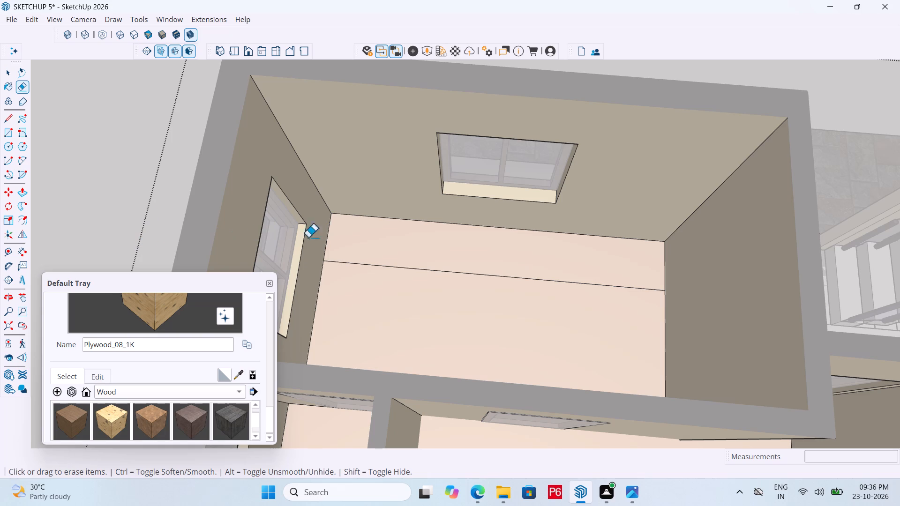
key(space)
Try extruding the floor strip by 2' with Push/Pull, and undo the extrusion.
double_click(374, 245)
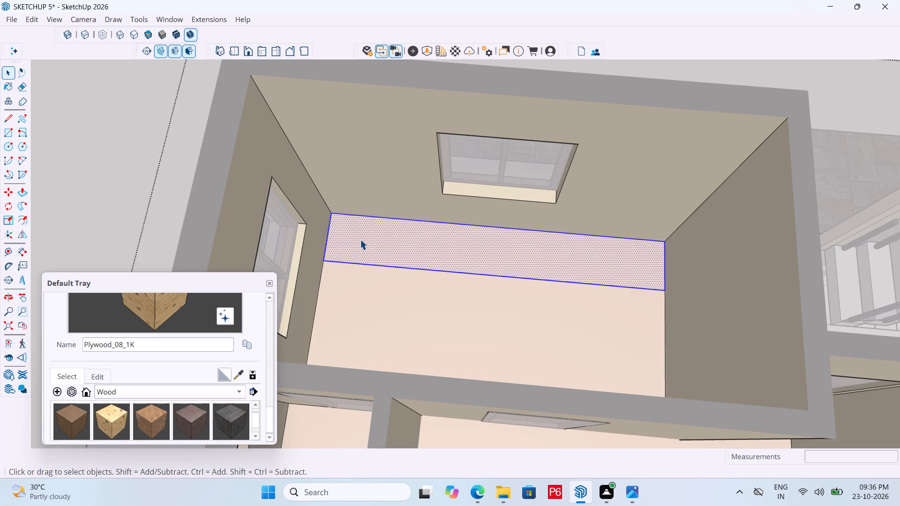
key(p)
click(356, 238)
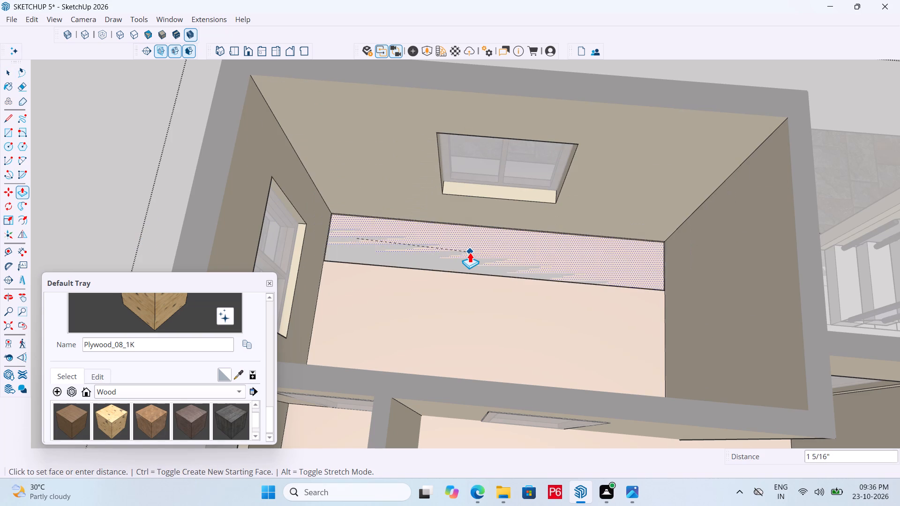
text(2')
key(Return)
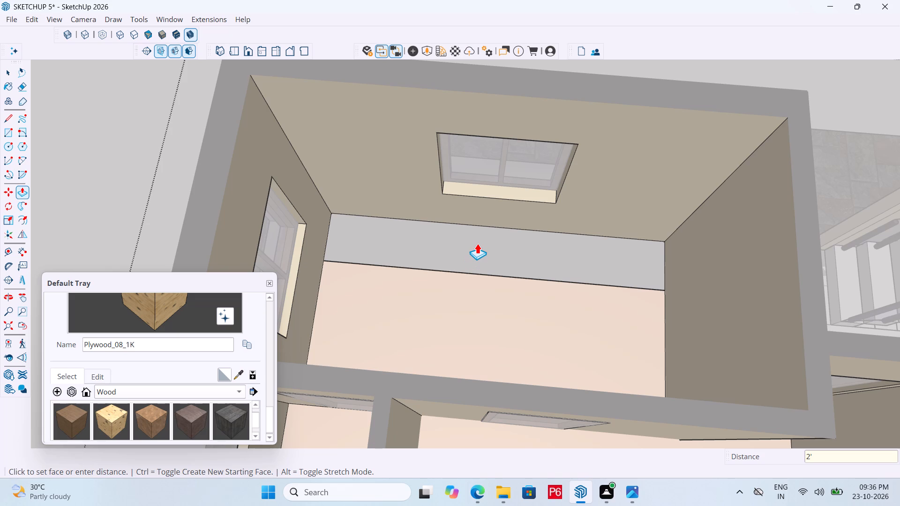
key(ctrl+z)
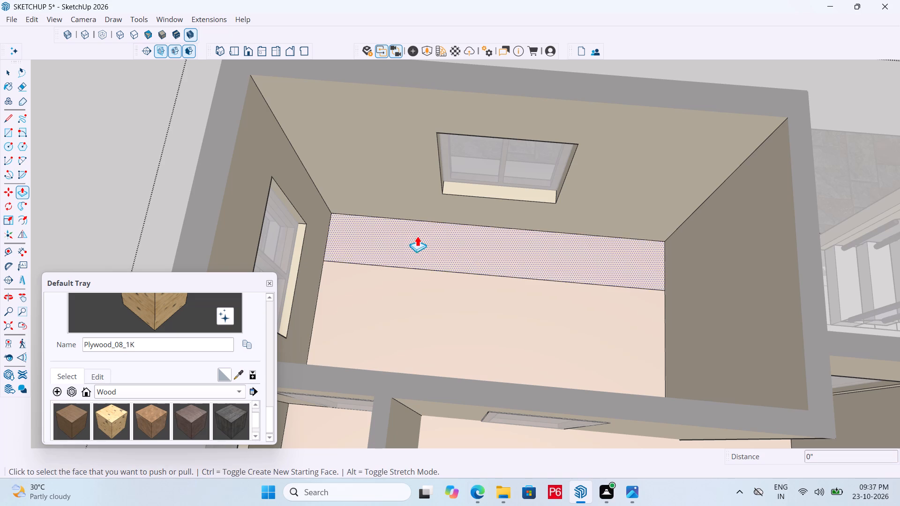
Pull the floor strip up 2' and raise its top another 1' to form a block along the window wall.
click(417, 242)
text(2')
key(Return)
middle_drag(403, 272, 528, 209)
click(506, 215)
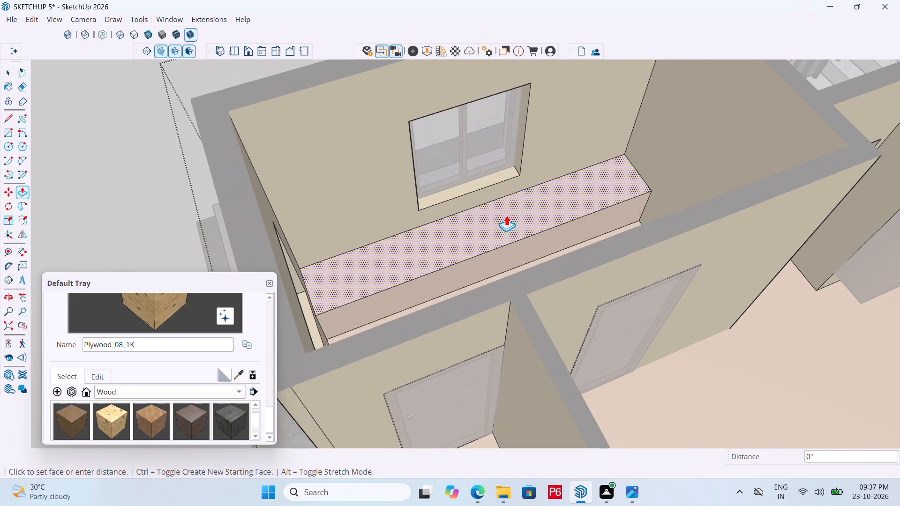
text(1')
key(Return)
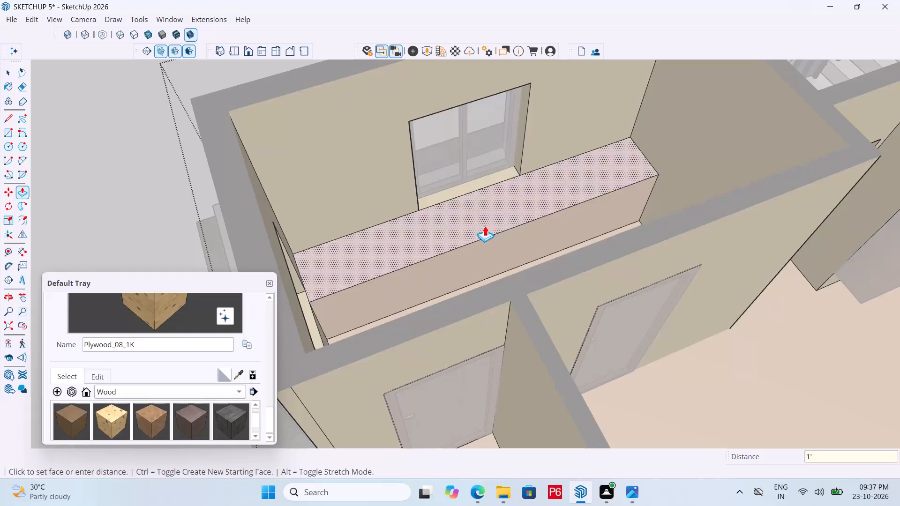
Save the model with the new raised block in the front room.
scroll(408, 215, down, 1)
middle_drag(408, 215, 210, 216)
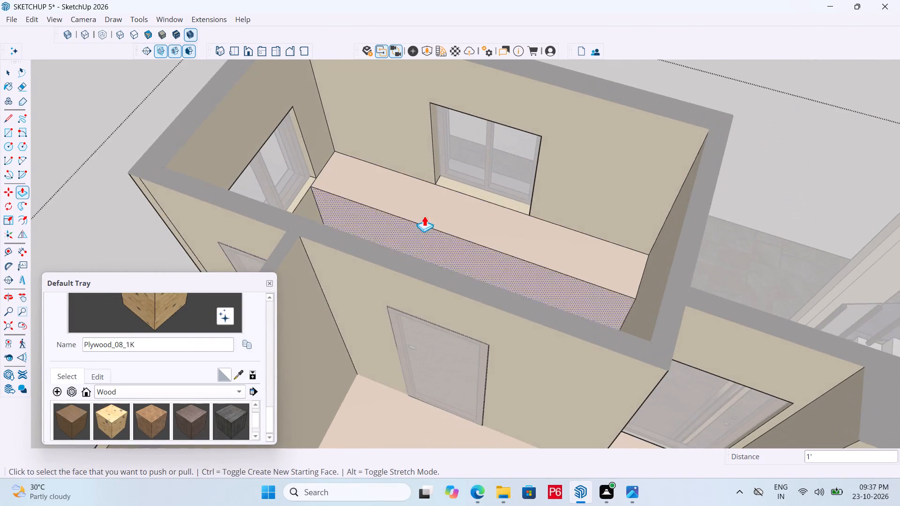
scroll(559, 212, up, 9)
middle_drag(455, 180, 402, 199)
key(ctrl+s)
key(ctrl+s)
key(ctrl+s)
key(ctrl+s)
key(space)
scroll(483, 286, down, 4)
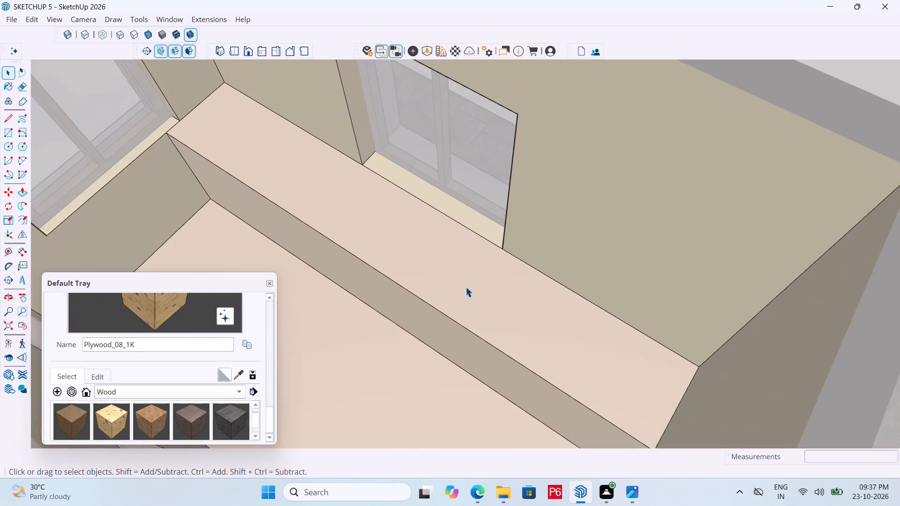
middle_drag(403, 284, 395, 247)
key(ctrl+z)
key(ctrl+z)
key(ctrl+z)
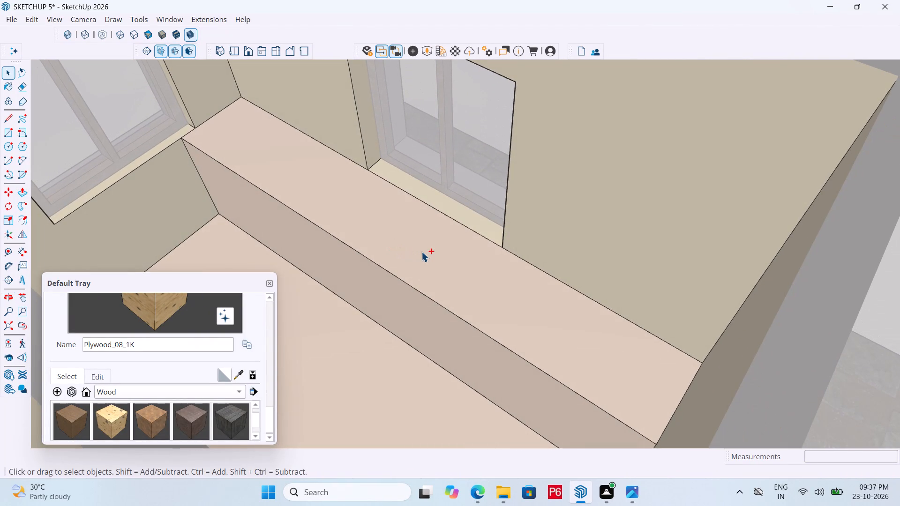
key(ctrl+s)
key(ctrl+s)
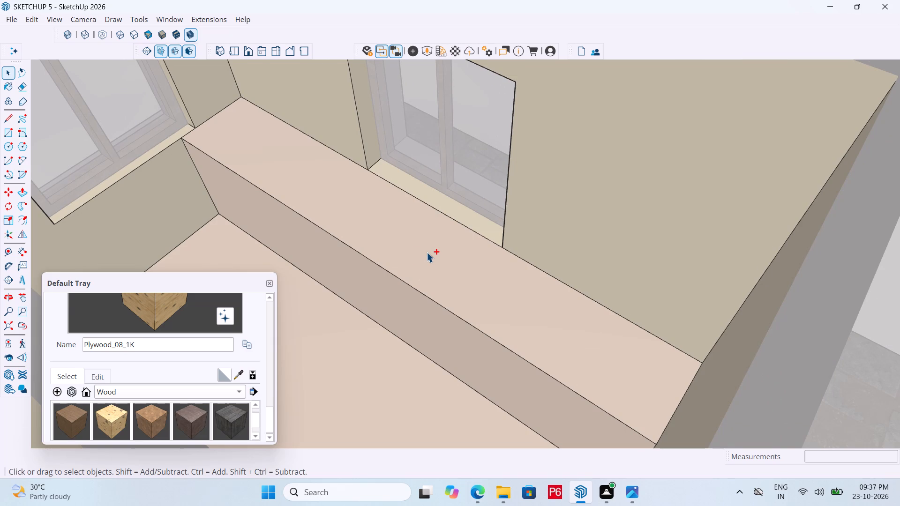
key(ctrl+s)
key(ctrl+s)
key(ctrl+s)
key(ctrl+s)
key(ctrl+s)
key(ctrl+s)
key(ctrl+s)
key(ctrl+s)
key(ctrl+s)
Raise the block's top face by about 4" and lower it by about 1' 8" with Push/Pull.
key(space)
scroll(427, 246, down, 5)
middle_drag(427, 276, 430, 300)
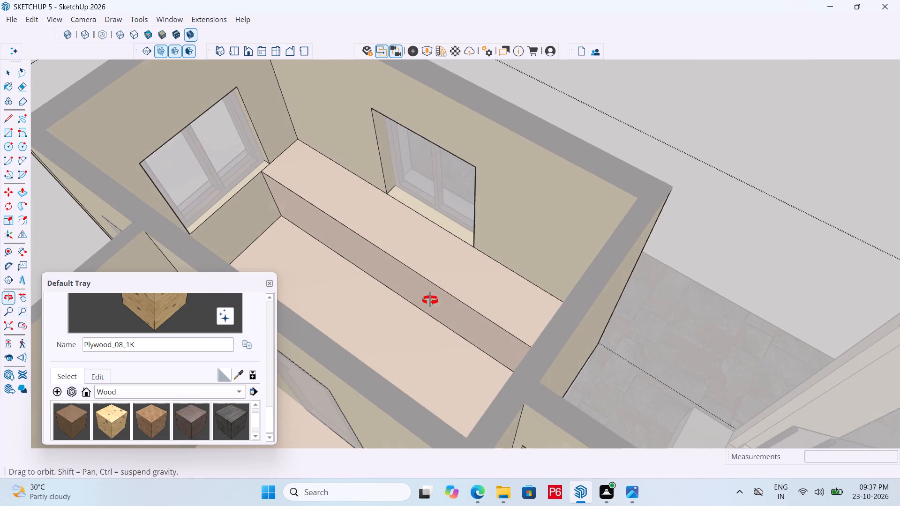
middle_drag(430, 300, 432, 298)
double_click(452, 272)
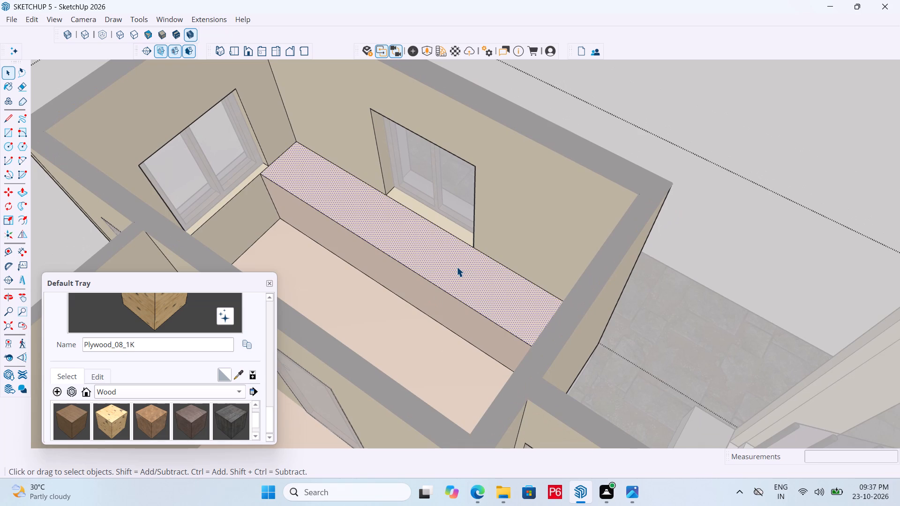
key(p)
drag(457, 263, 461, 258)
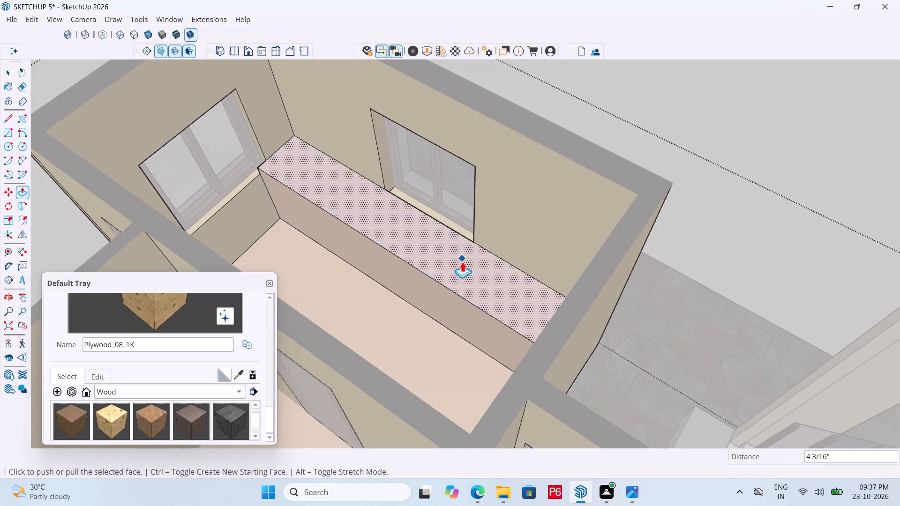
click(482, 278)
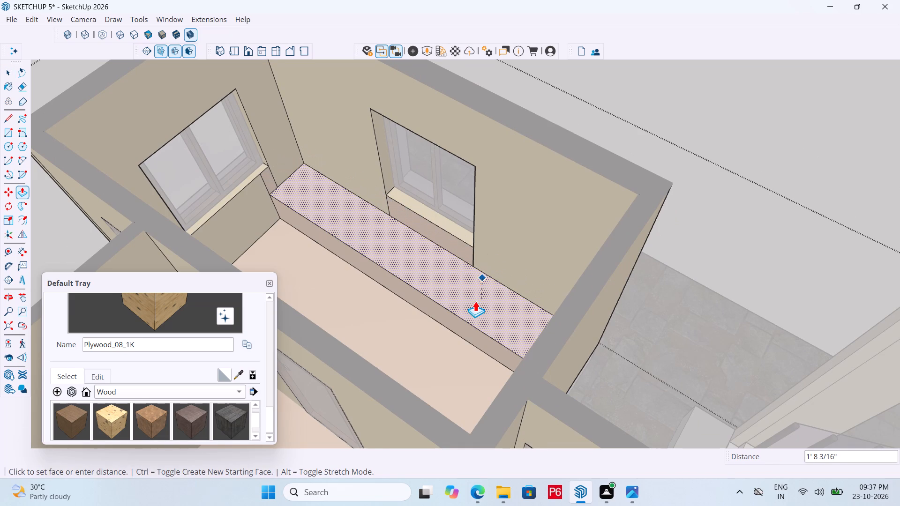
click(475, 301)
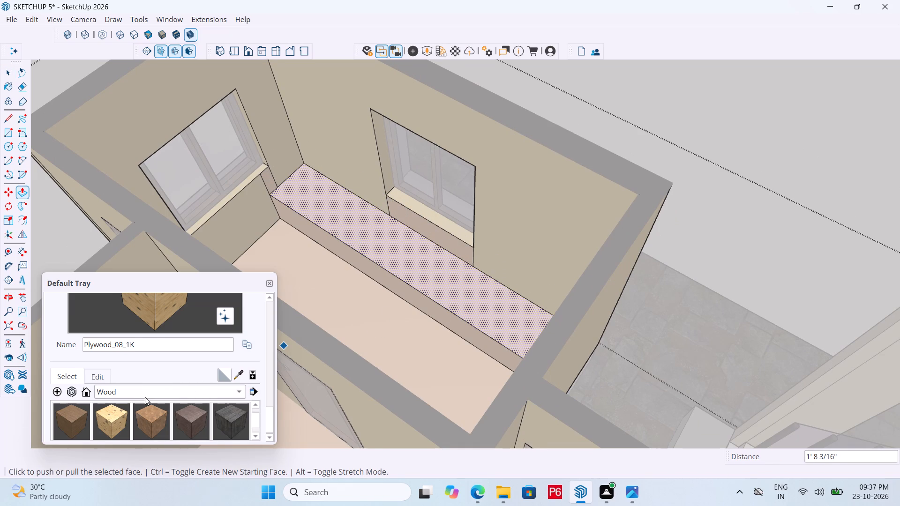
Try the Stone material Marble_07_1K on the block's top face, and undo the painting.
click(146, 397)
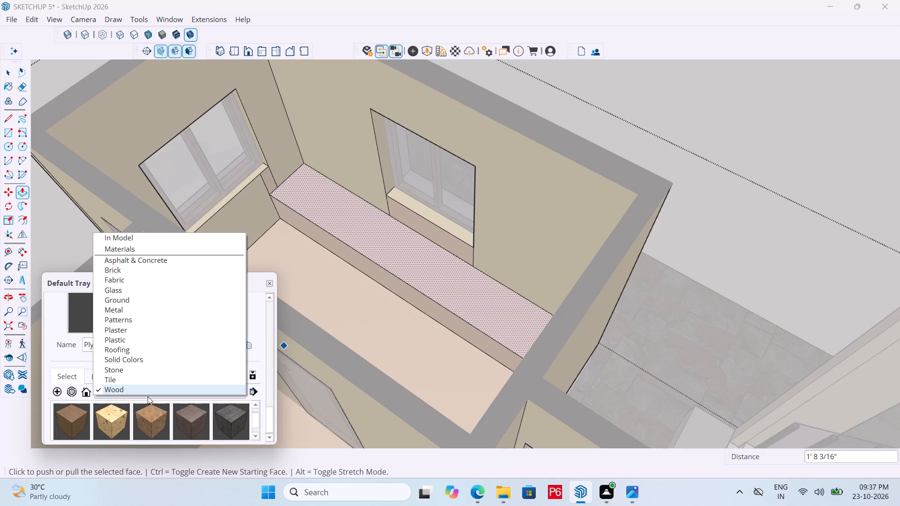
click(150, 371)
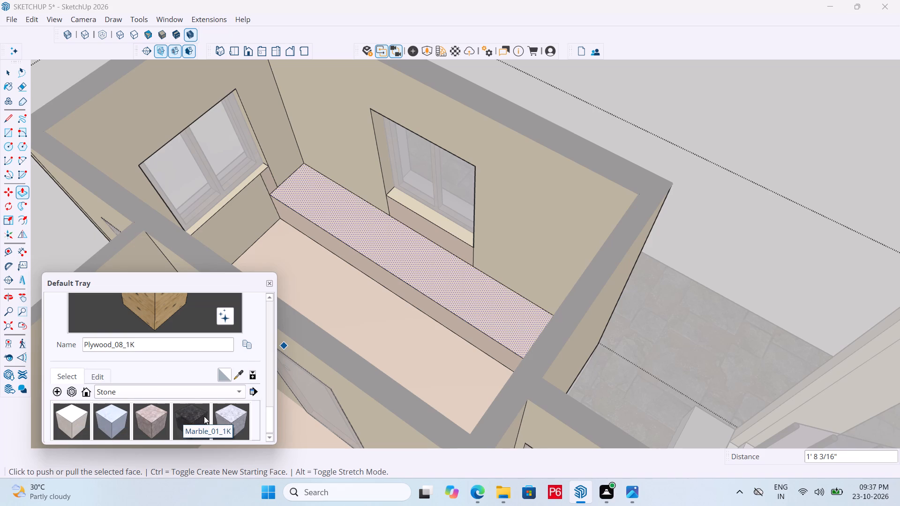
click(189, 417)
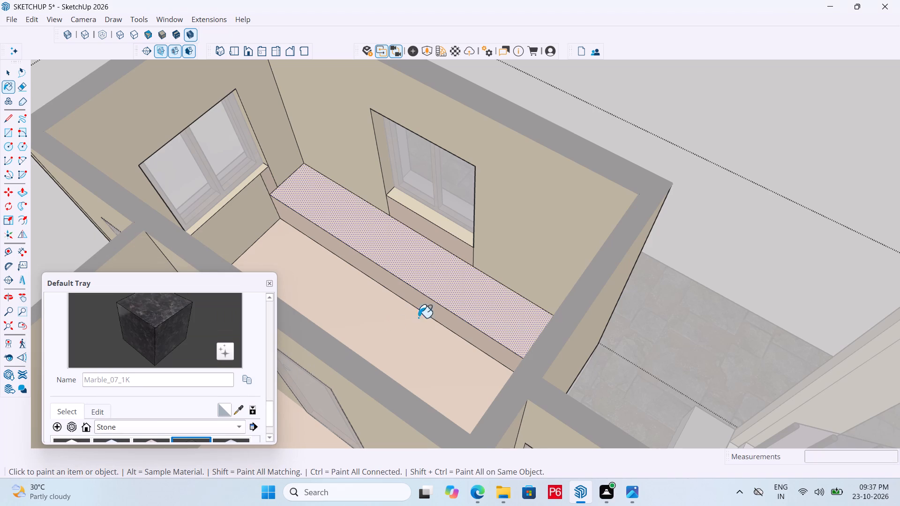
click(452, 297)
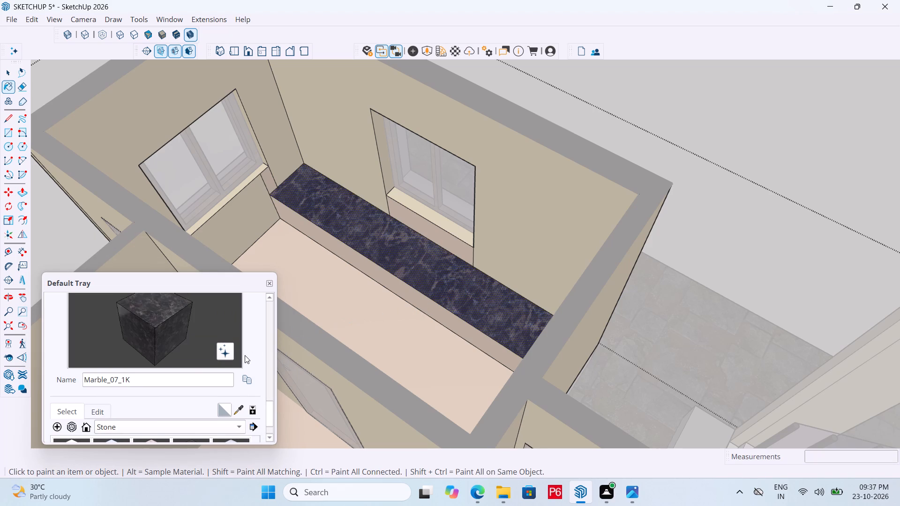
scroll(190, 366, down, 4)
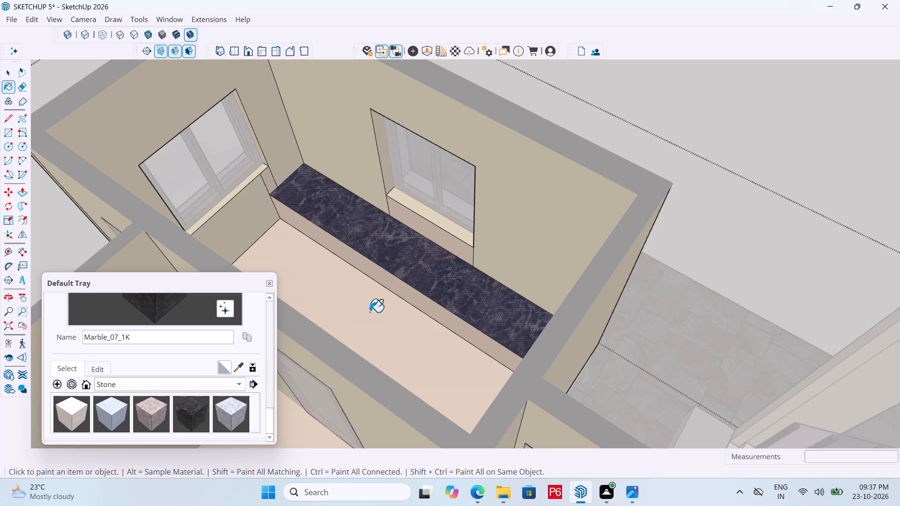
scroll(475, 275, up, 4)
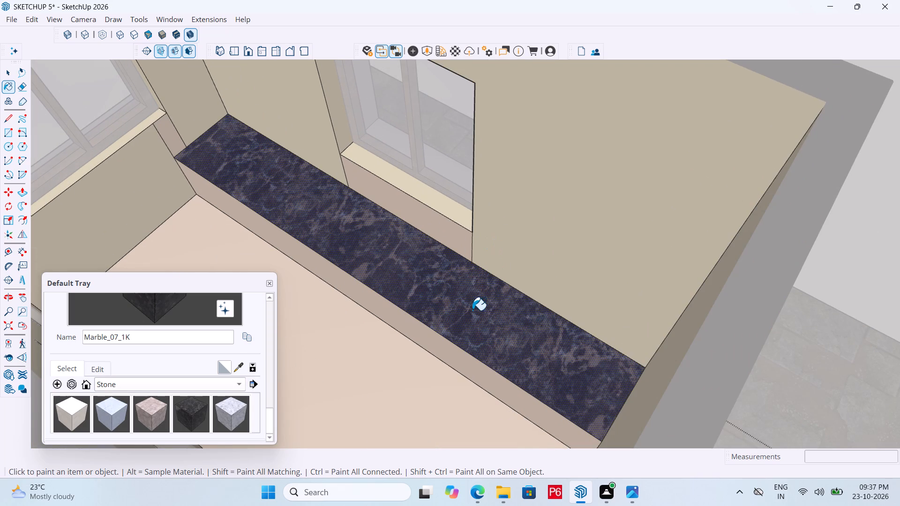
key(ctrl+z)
Push/Pull the block's top face up 1' 4" to line up with the side window's sill.
key(p)
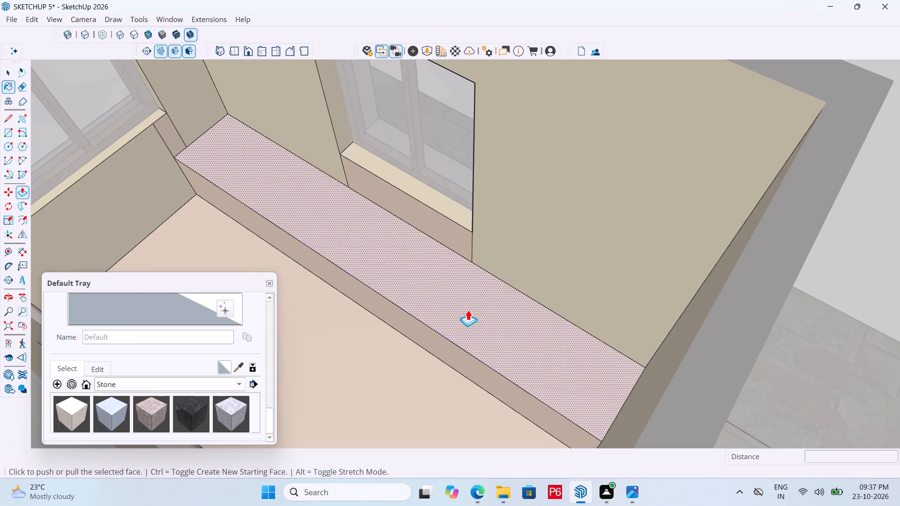
click(468, 319)
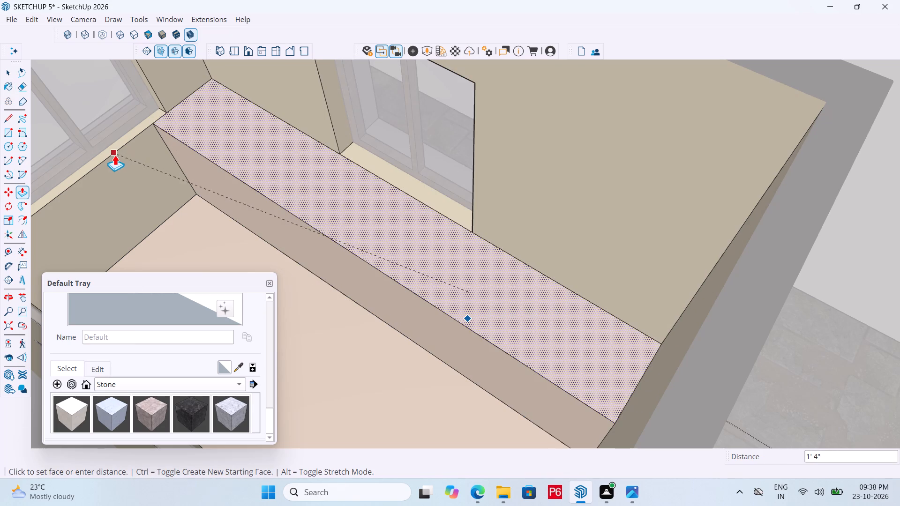
click(101, 159)
middle_drag(422, 231, 540, 199)
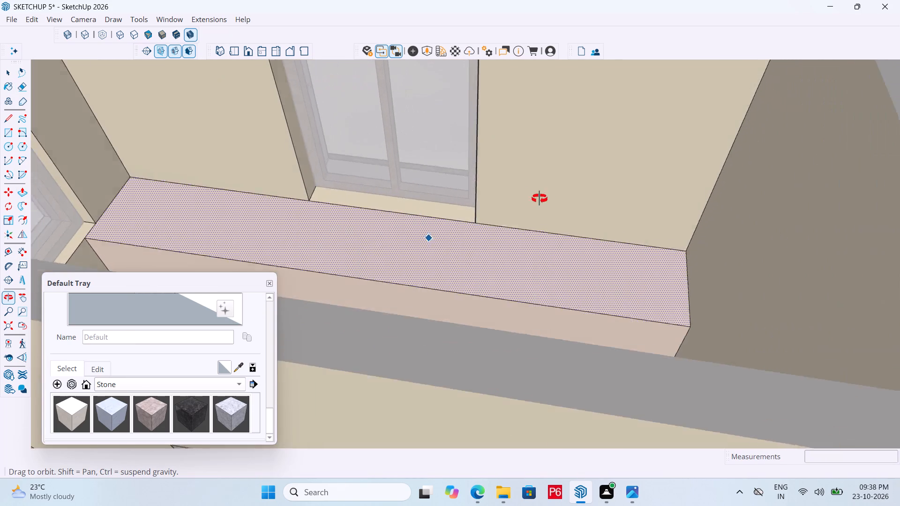
middle_drag(540, 199, 478, 214)
scroll(515, 265, down, 5)
middle_drag(476, 269, 528, 247)
middle_drag(542, 202, 462, 217)
scroll(565, 206, up, 2)
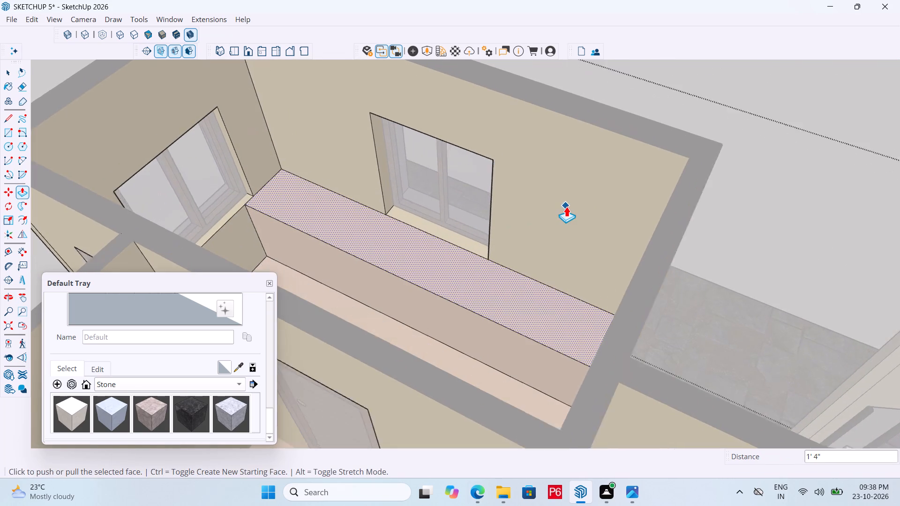
scroll(566, 206, up, 2)
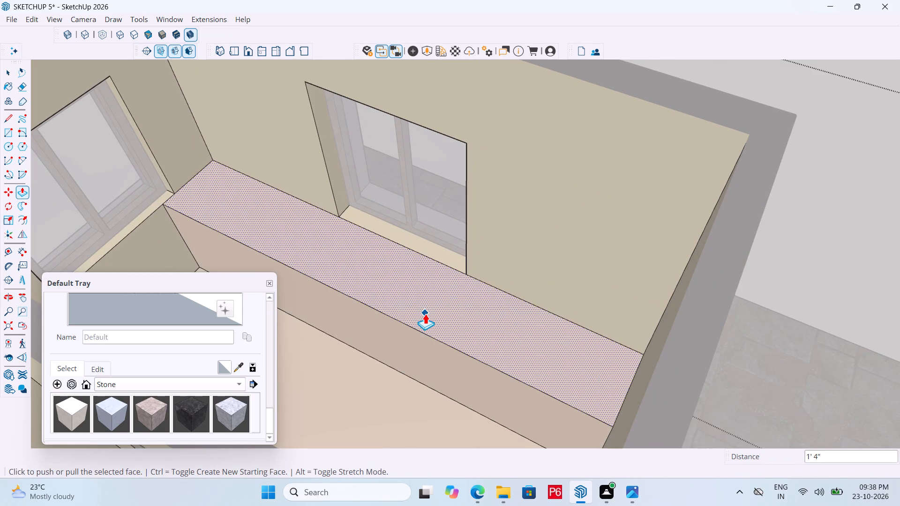
click(425, 313)
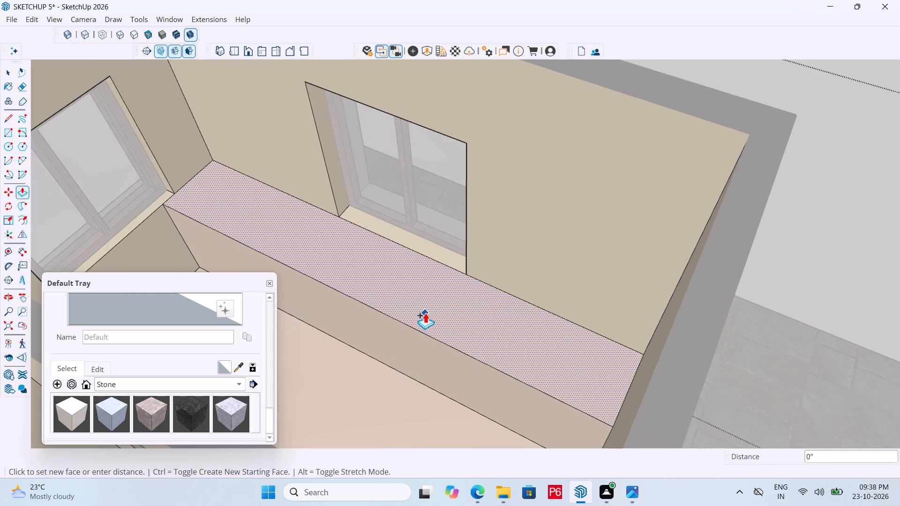
key(Escape)
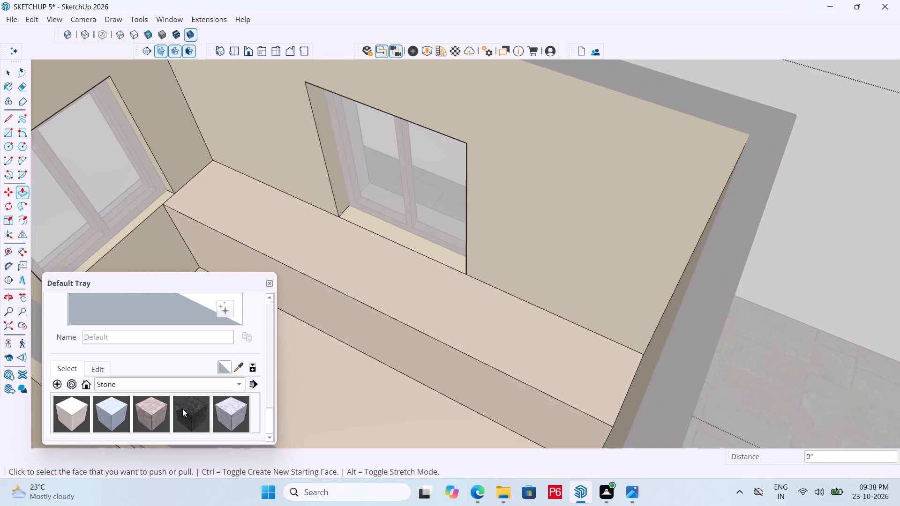
Paint the block's top face with the Stone material Marble_07_1K.
click(193, 415)
click(486, 330)
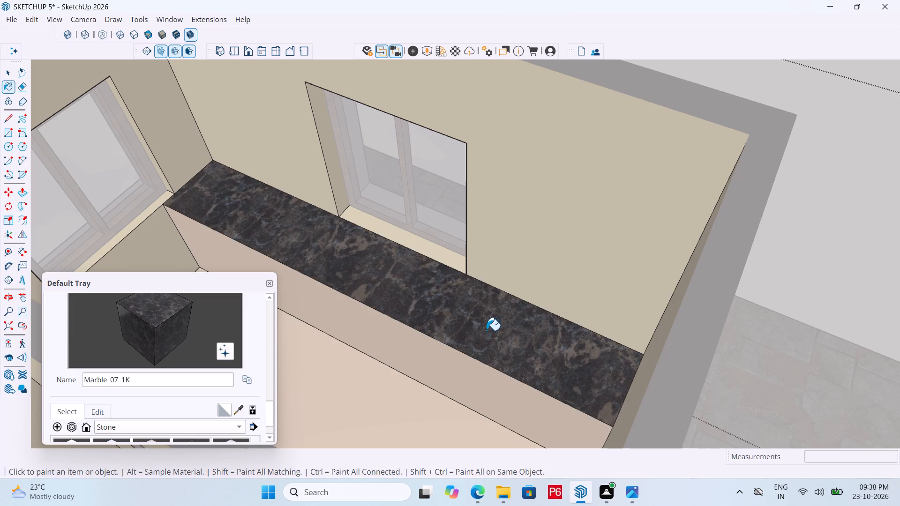
Push/Pull the counter's dark marble top face up 1" to form a slab.
click(483, 328)
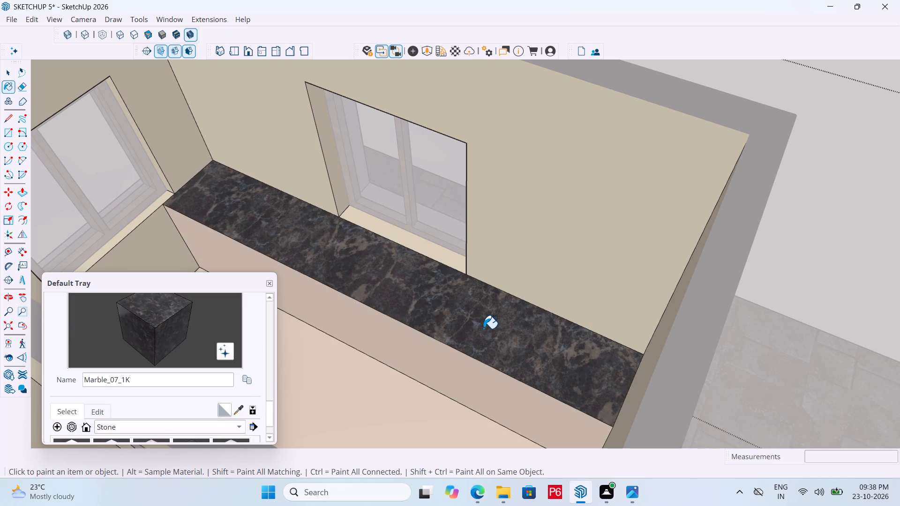
key(p)
click(484, 329)
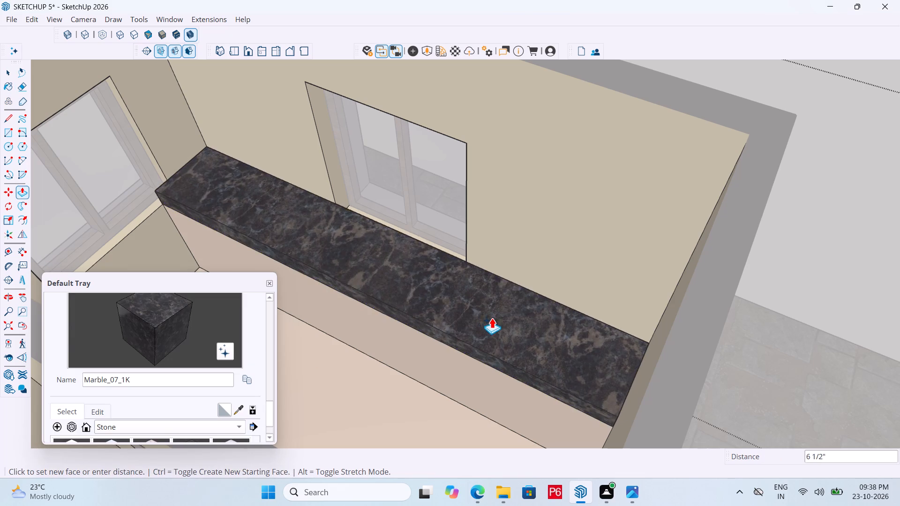
middle_drag(492, 311, 492, 294)
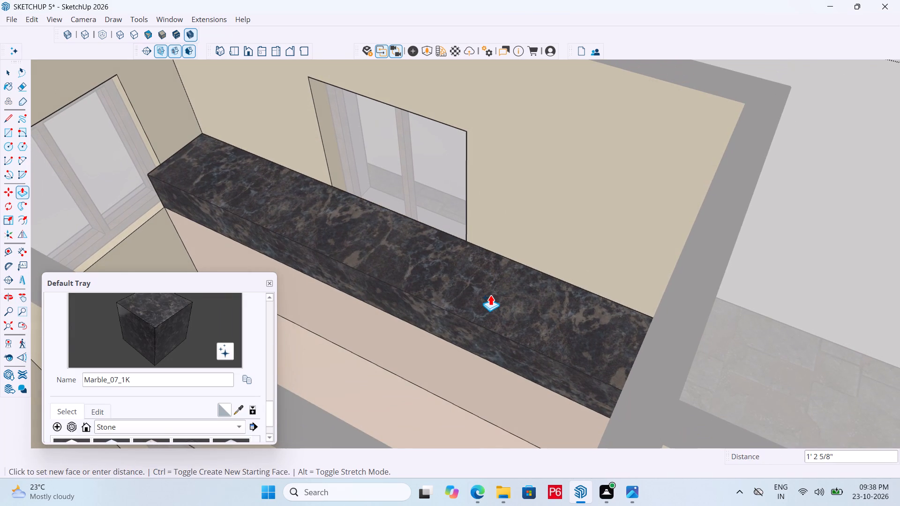
text(1")
key(Return)
middle_drag(397, 313, 397, 309)
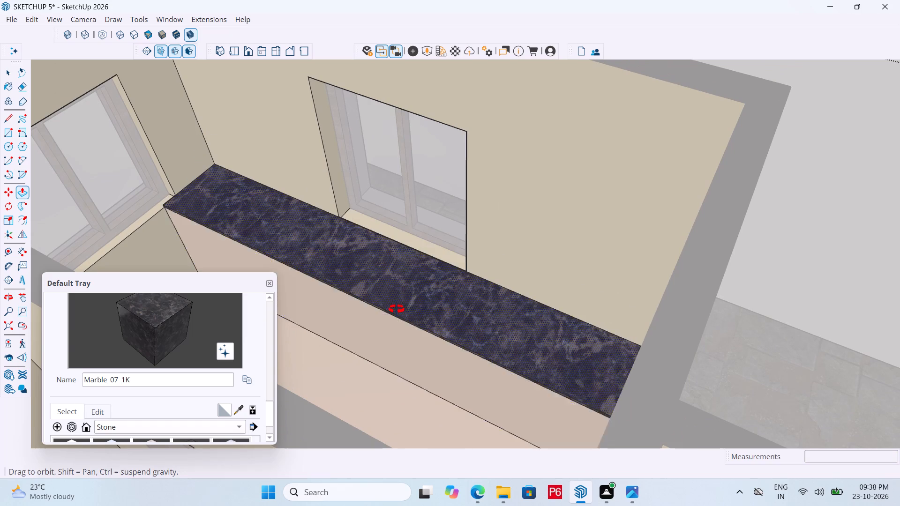
middle_drag(397, 309, 392, 310)
scroll(391, 308, up, 18)
middle_click(436, 356)
middle_click(480, 337)
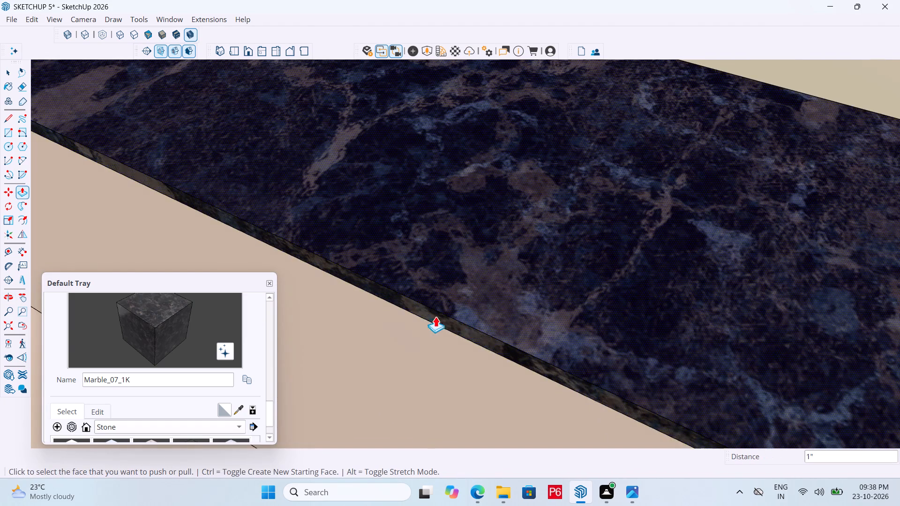
scroll(418, 328, down, 4)
scroll(454, 364, down, 19)
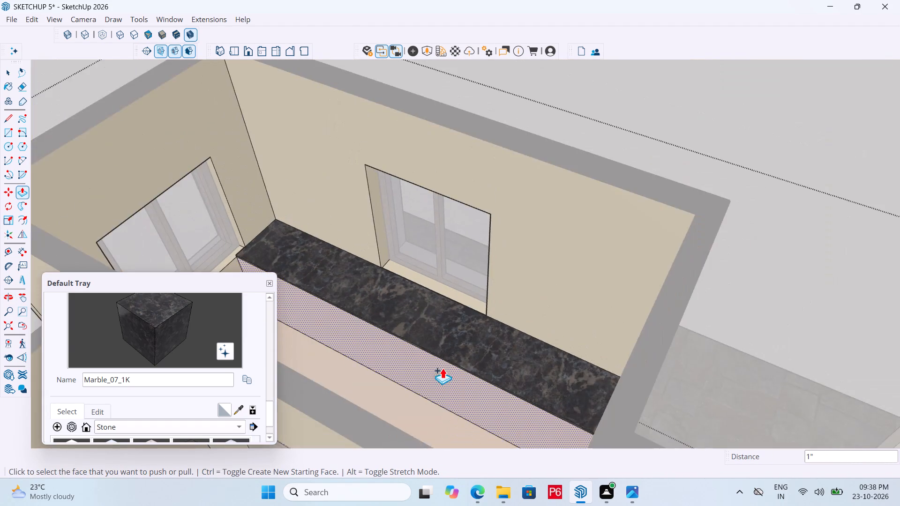
scroll(423, 367, down, 5)
key(space)
click(625, 260)
Save the model.
middle_drag(463, 365, 664, 393)
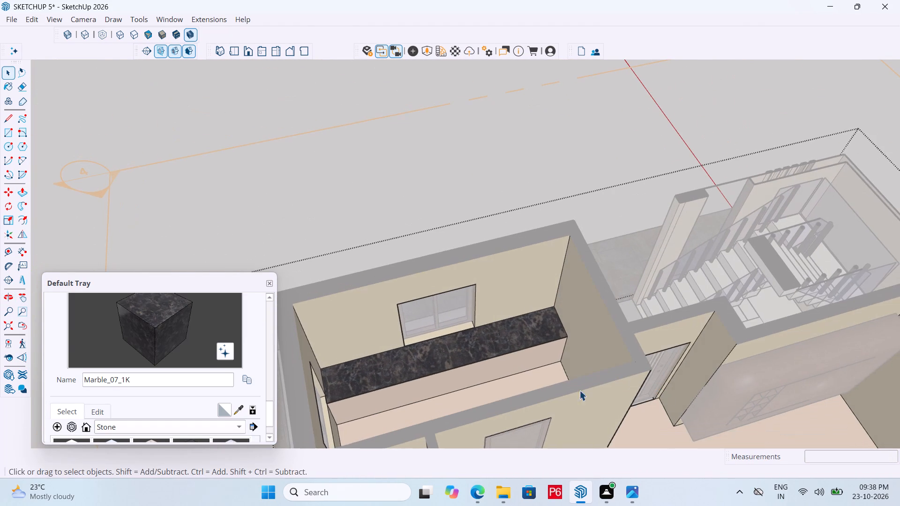
key(ctrl+s)
key(ctrl+s)
key(ctrl+s)
key(ctrl+s)
key(ctrl+s)
key(ctrl+s)
key(ctrl+s)
key(ctrl+s)
key(ctrl+s)
key(ctrl+s)
key(ctrl+s)
key(ctrl+s)
key(space)
Place a vertical guide on the counter's front face, about 3' from its end beside the adjoining wall's window.
middle_drag(490, 360, 485, 358)
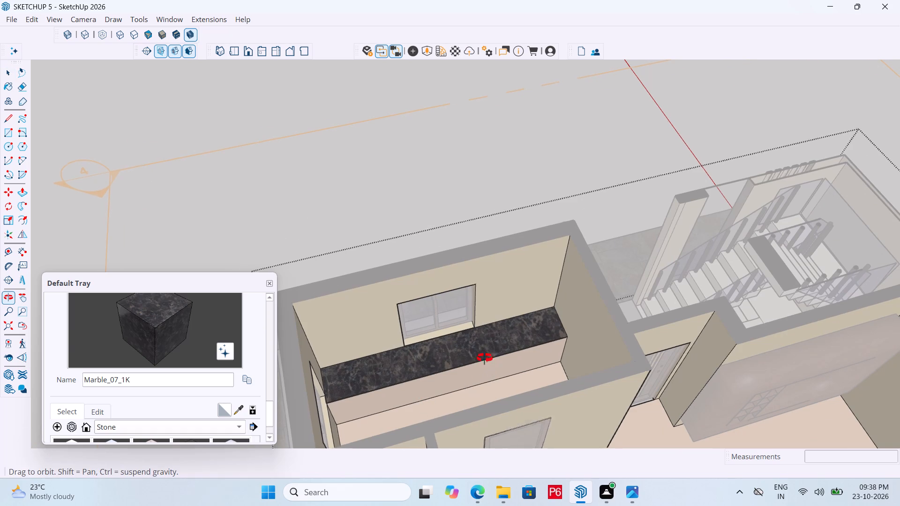
middle_drag(485, 358, 397, 338)
scroll(624, 269, down, 4)
middle_drag(438, 350, 376, 405)
scroll(376, 406, up, 8)
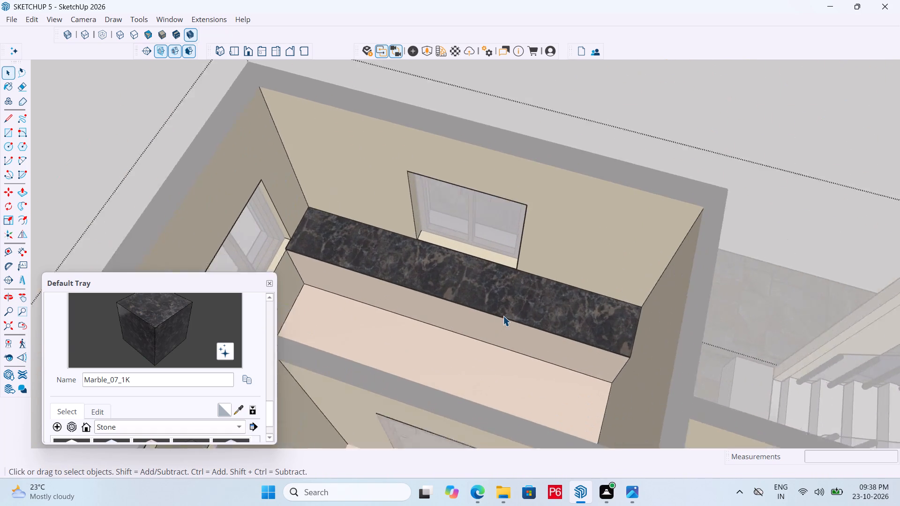
scroll(503, 316, up, 2)
click(488, 327)
double_click(457, 318)
click(419, 311)
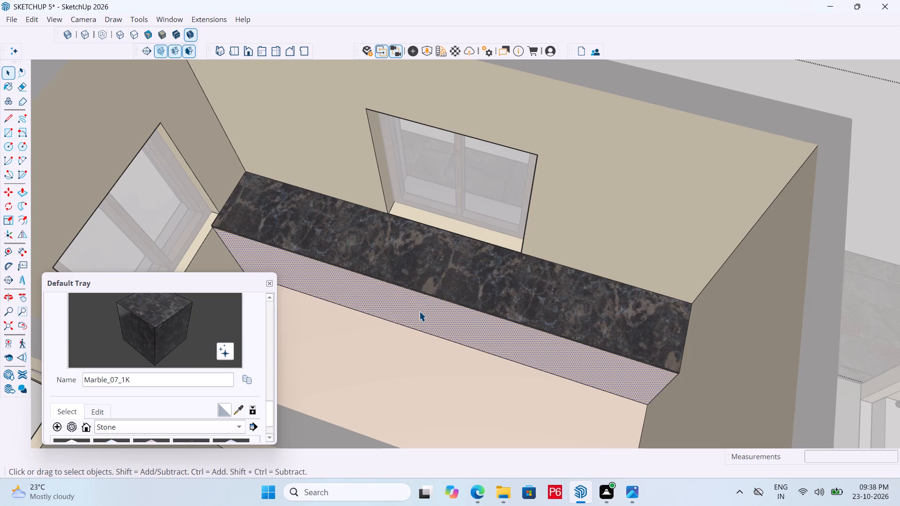
middle_drag(419, 311, 420, 285)
scroll(464, 265, down, 4)
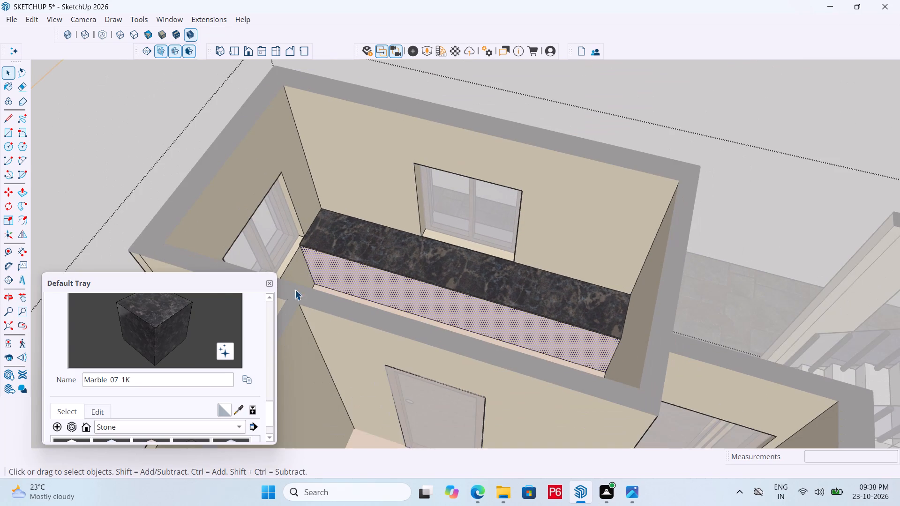
drag(218, 285, 161, 300)
scroll(489, 272, down, 1)
middle_drag(465, 278, 411, 286)
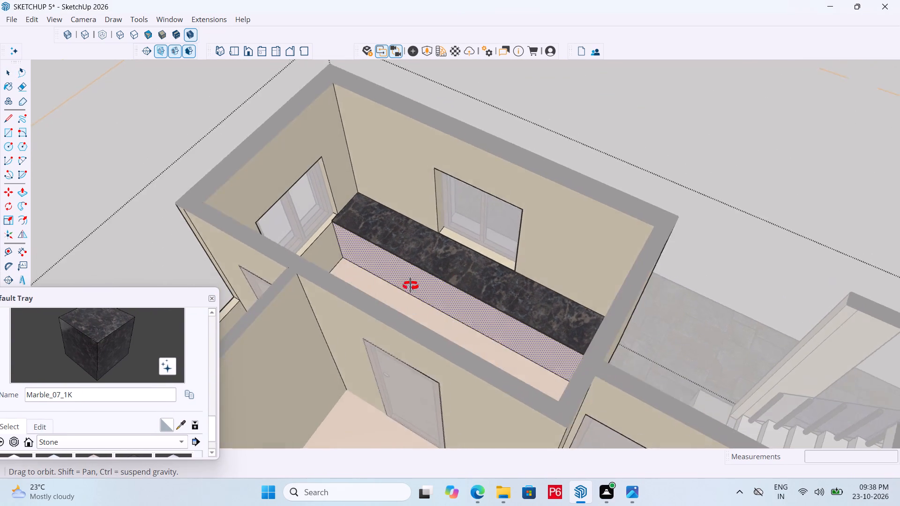
middle_drag(411, 286, 422, 300)
scroll(496, 320, up, 4)
middle_drag(503, 321, 502, 296)
scroll(495, 299, up, 4)
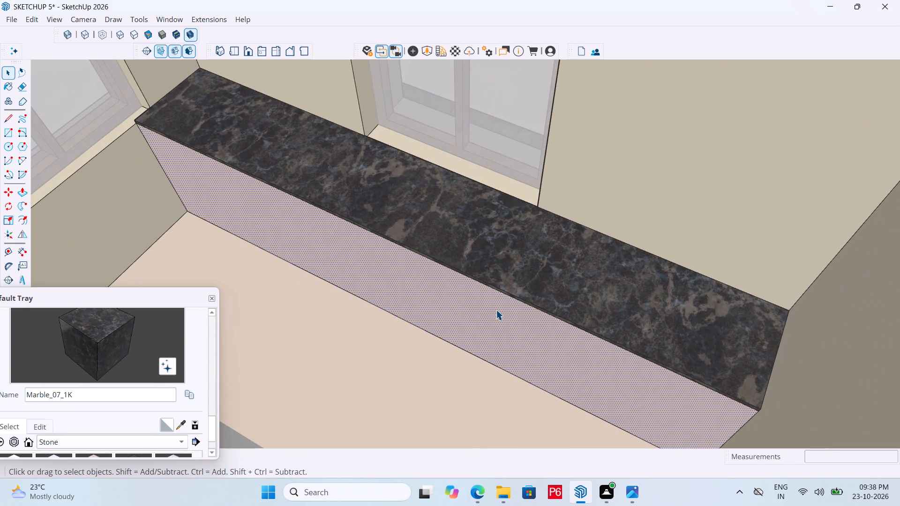
key(t)
click(160, 171)
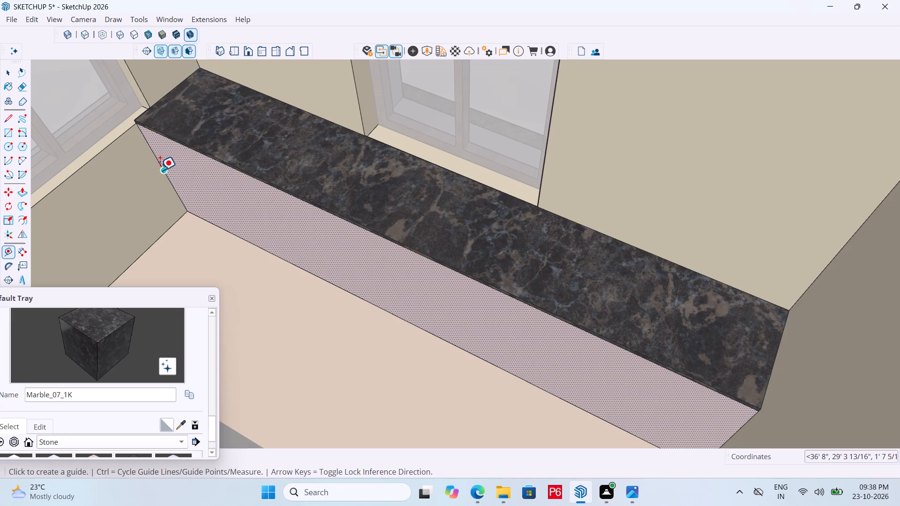
click(262, 216)
key(space)
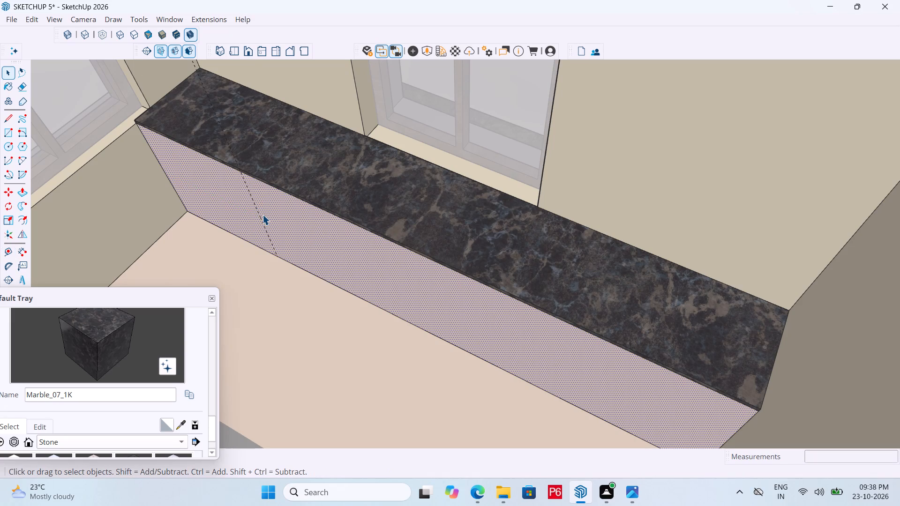
Place a second vertical guide on the counter's front face, roughly in line with the middle of the window behind it.
key(t)
click(261, 221)
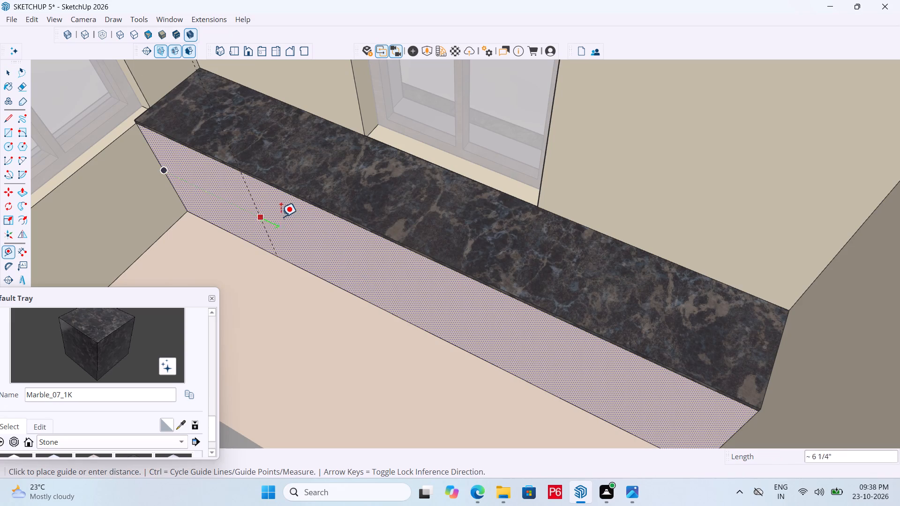
key(t)
drag(253, 197, 257, 196)
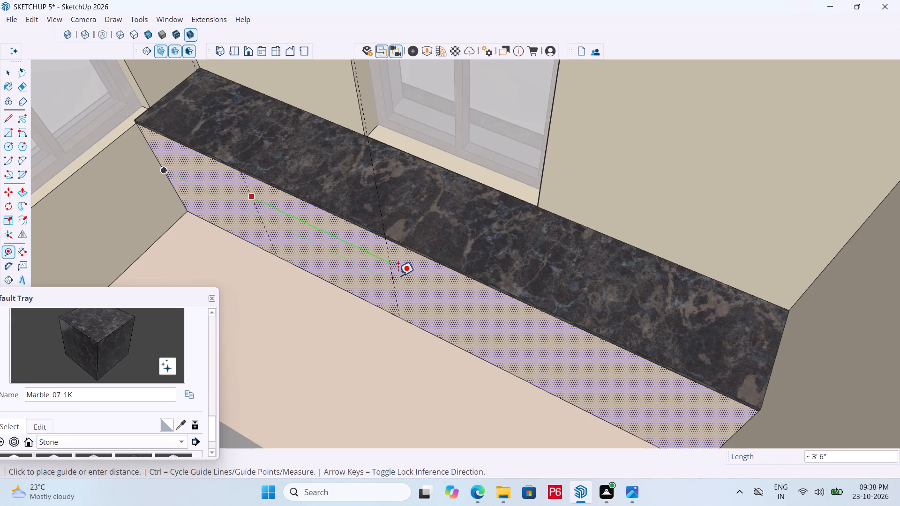
double_click(444, 283)
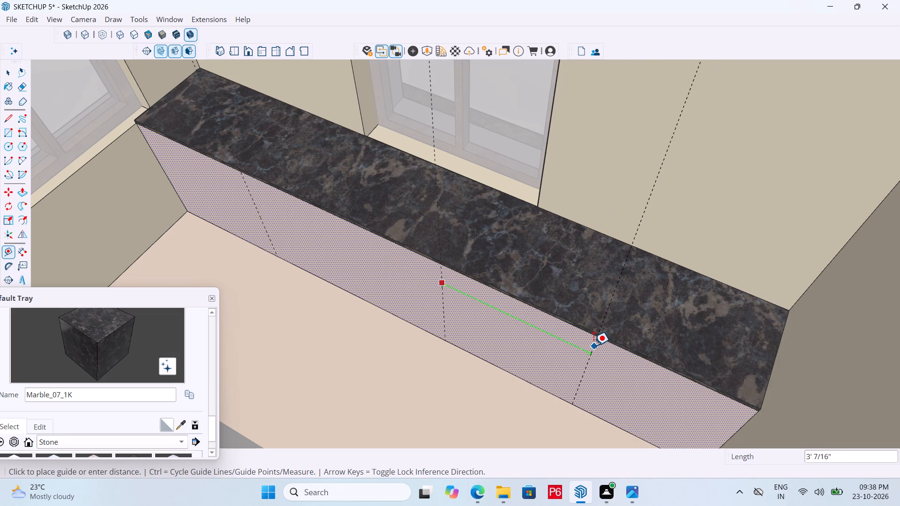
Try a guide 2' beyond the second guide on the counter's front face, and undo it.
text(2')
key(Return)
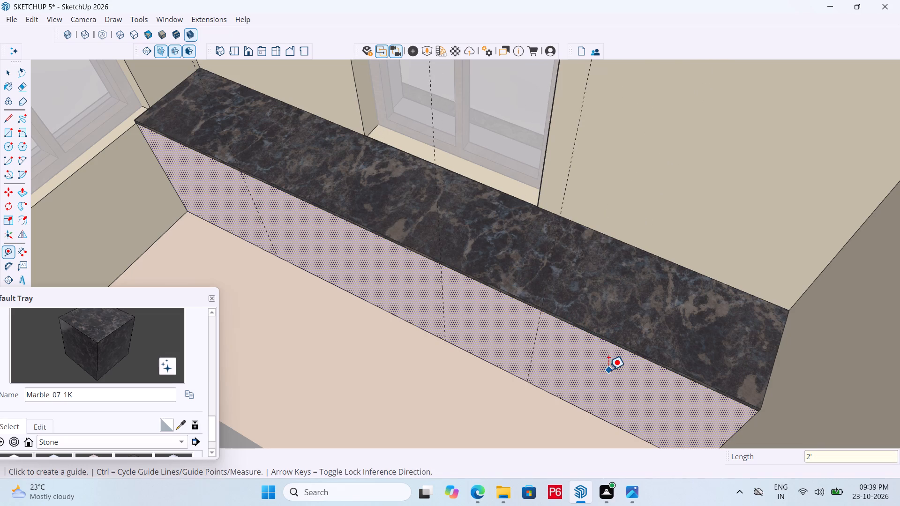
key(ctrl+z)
Place a third vertical guide on the counter's front face, 3' beyond the second guide.
click(440, 299)
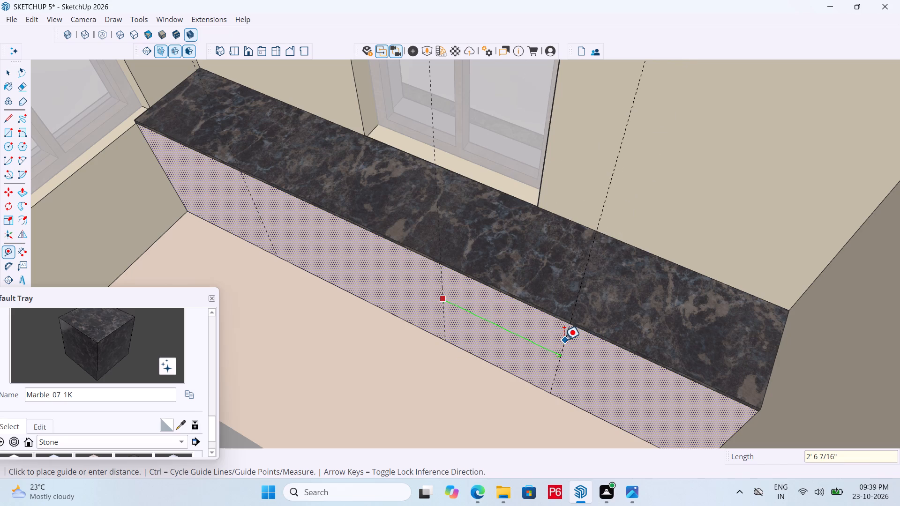
middle_drag(564, 336, 602, 335)
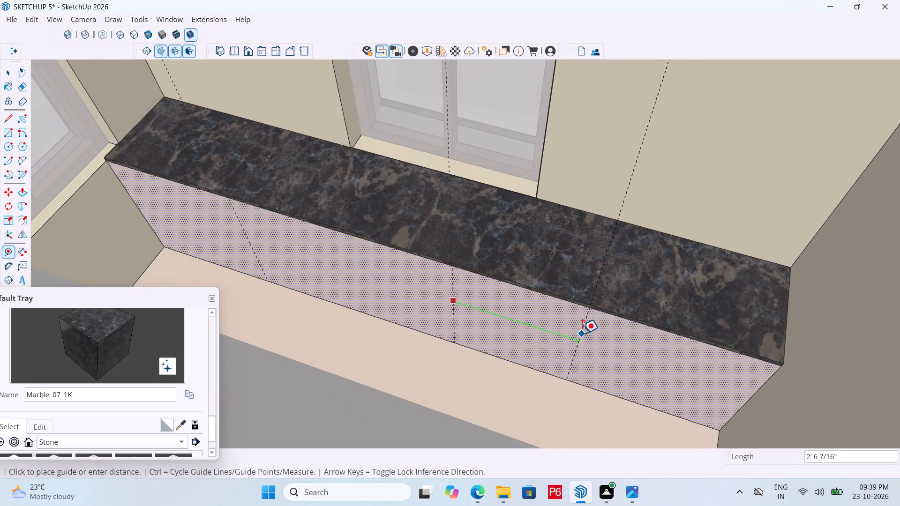
key(3)
key(apostrophe)
key(Return)
key(space)
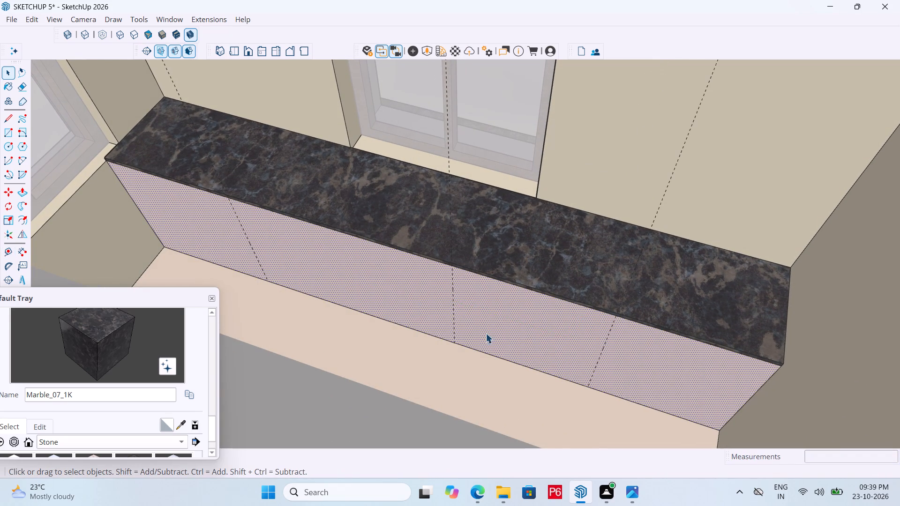
Draw three full-height rectangles between the guides on the counter's front face, dividing it into four panels.
key(r)
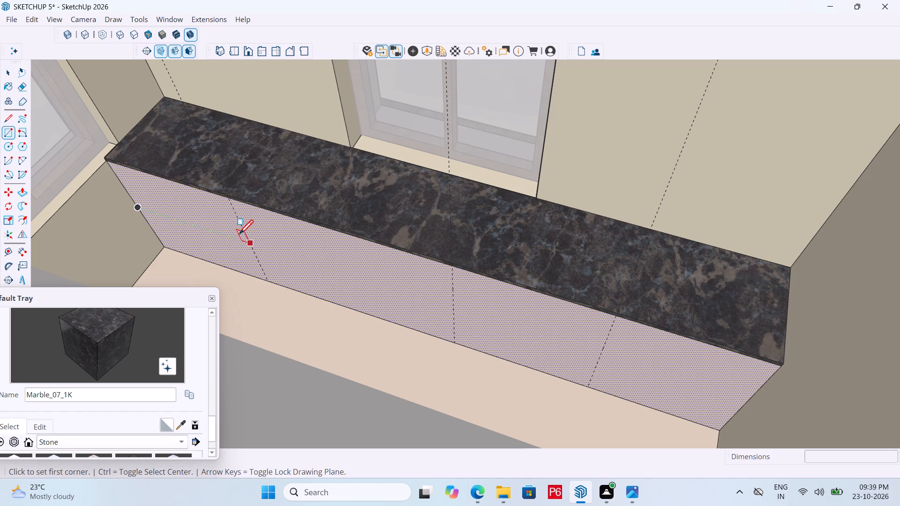
scroll(192, 214, up, 4)
scroll(235, 204, up, 4)
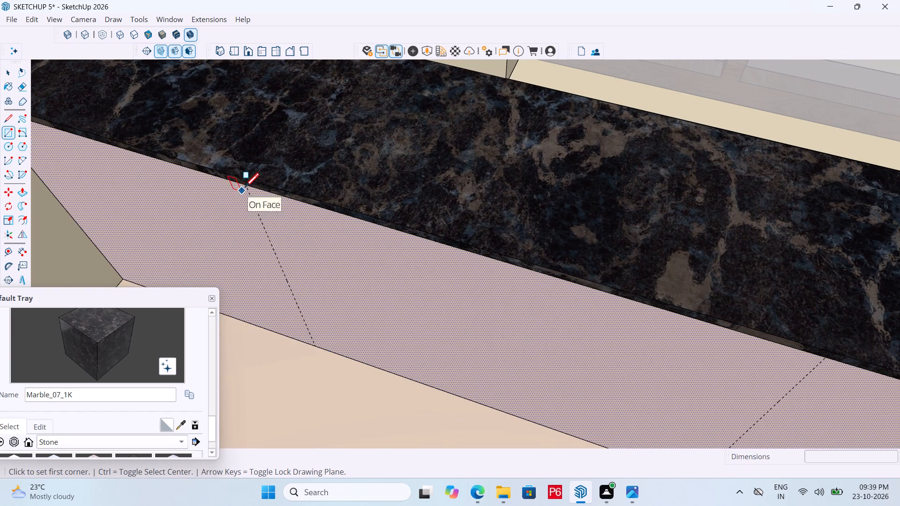
click(247, 186)
scroll(327, 201, down, 5)
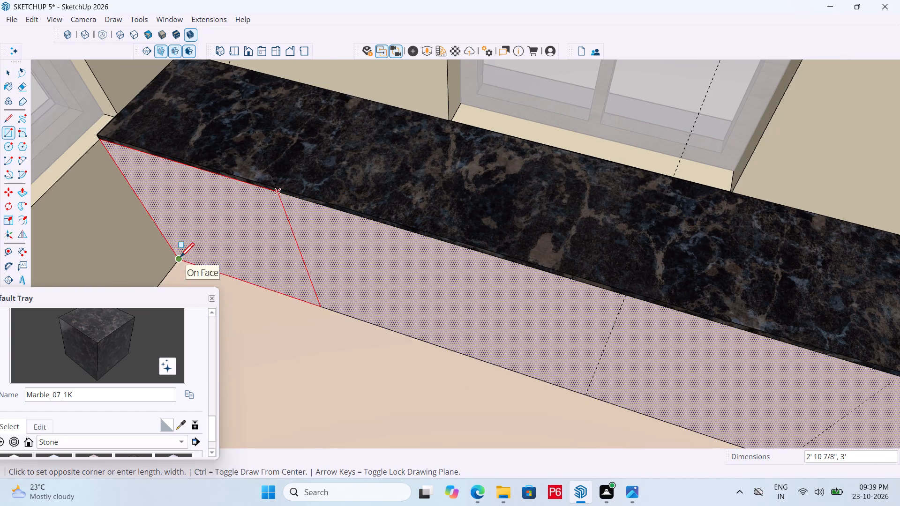
click(180, 259)
click(277, 195)
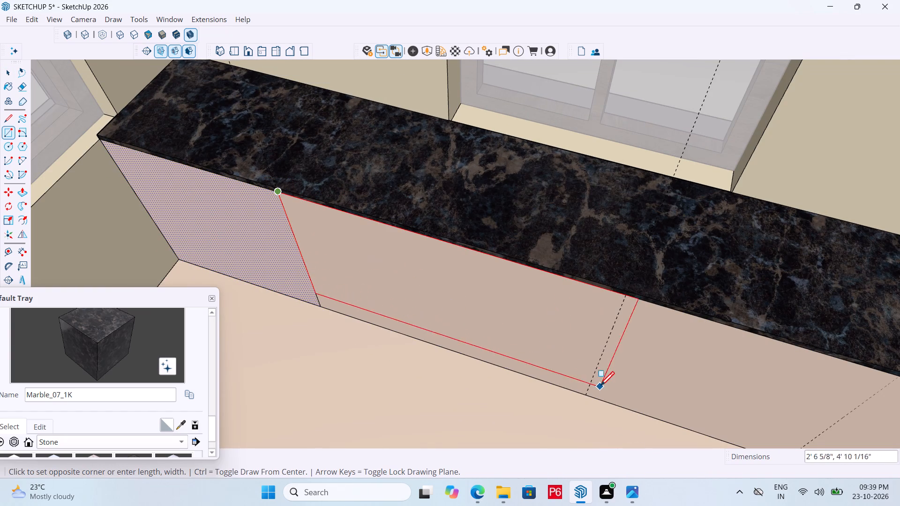
drag(589, 395, 586, 391)
scroll(266, 249, down, 5)
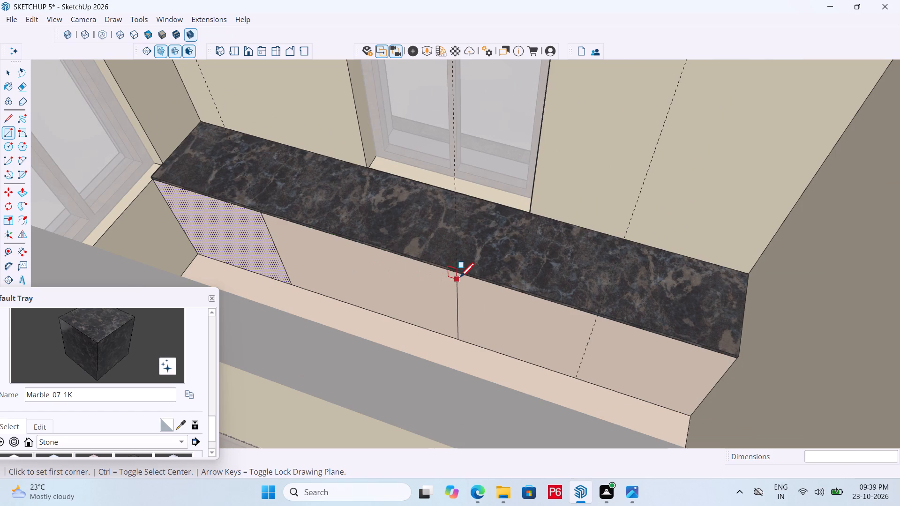
click(454, 275)
click(578, 376)
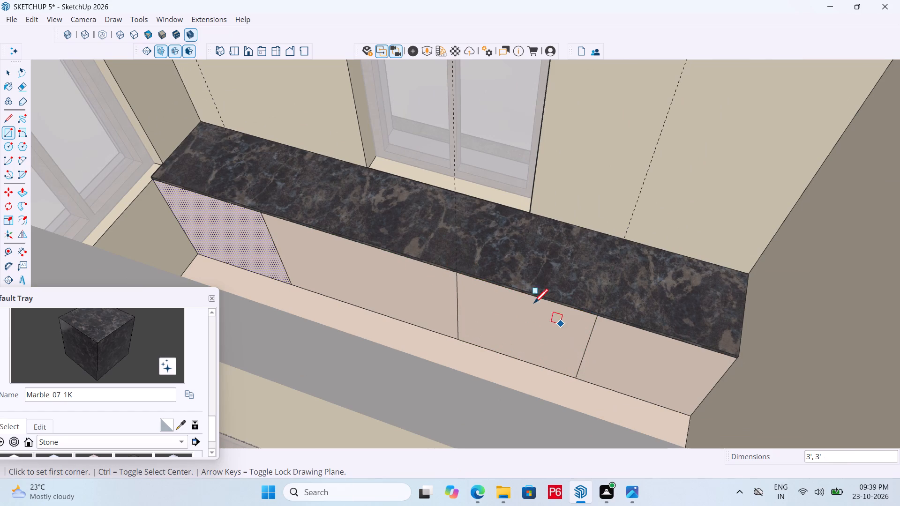
Save the model.
key(ctrl+s)
key(ctrl+s)
key(ctrl+s)
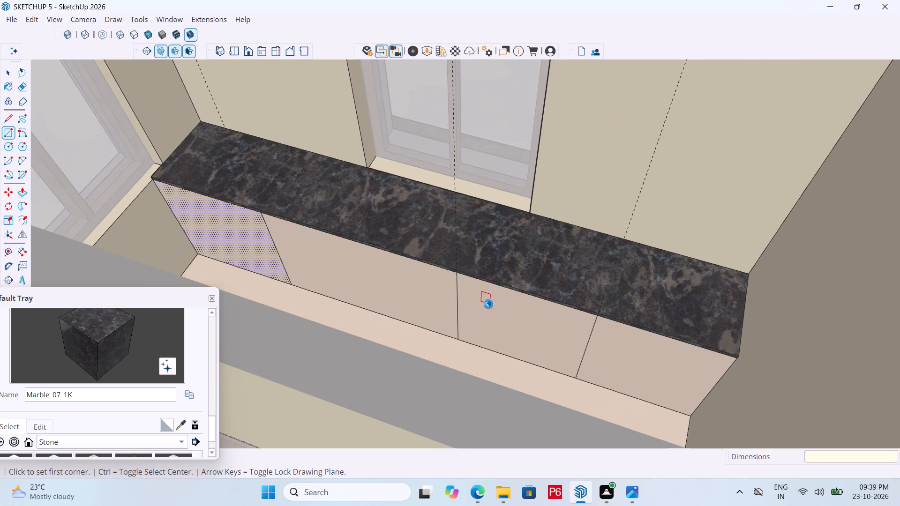
key(ctrl+s)
key(ctrl+s)
key(ctrl+s)
key(ctrl+s)
key(ctrl+s)
key(ctrl+s)
key(ctrl+s)
key(ctrl+s)
key(ctrl+s)
key(ctrl+s)
key(ctrl+s)
Erase the three vertical guides at the counter.
key(space)
scroll(360, 311, down, 1)
middle_drag(360, 311, 322, 330)
scroll(375, 282, up, 4)
scroll(354, 305, down, 9)
middle_drag(375, 316, 396, 240)
scroll(375, 316, down, 3)
scroll(366, 204, down, 3)
middle_drag(379, 245, 457, 259)
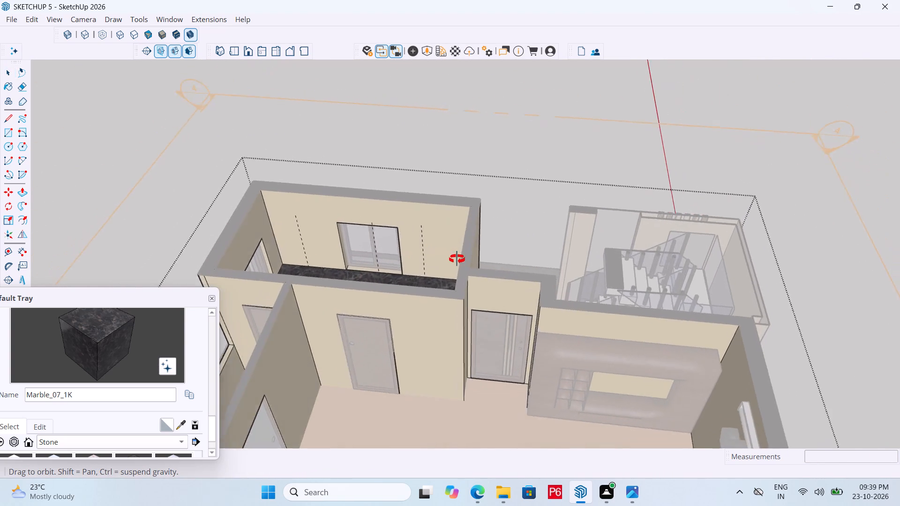
middle_drag(457, 259, 479, 265)
key(e)
drag(286, 245, 296, 243)
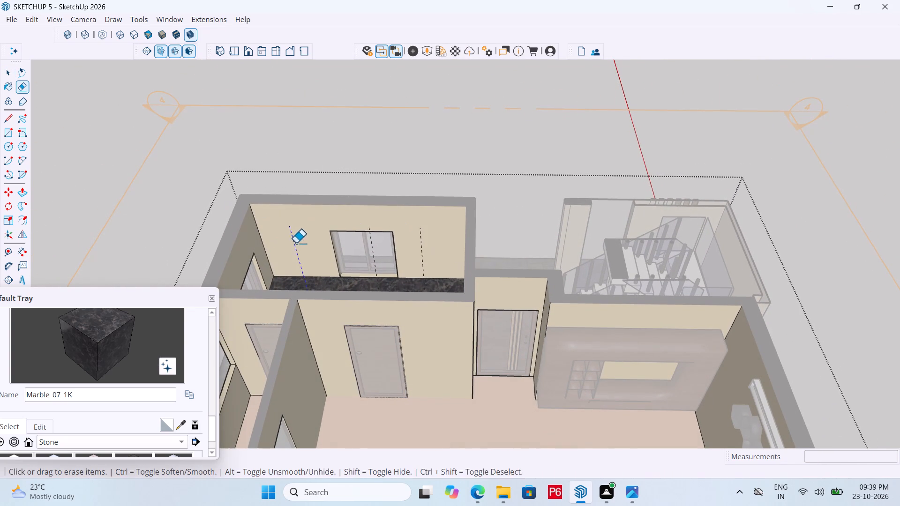
drag(296, 243, 297, 242)
click(367, 227)
drag(403, 229, 430, 233)
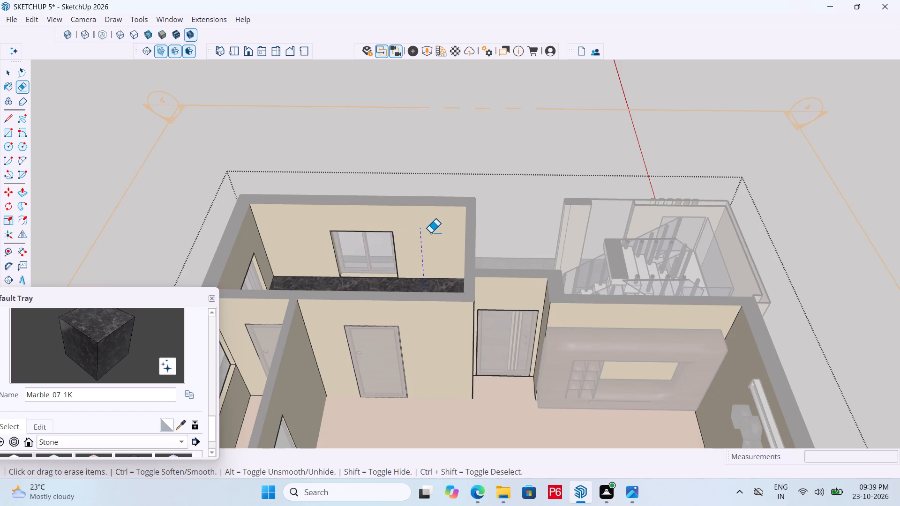
Erase the remaining vertical guide at the counter.
drag(430, 233, 431, 233)
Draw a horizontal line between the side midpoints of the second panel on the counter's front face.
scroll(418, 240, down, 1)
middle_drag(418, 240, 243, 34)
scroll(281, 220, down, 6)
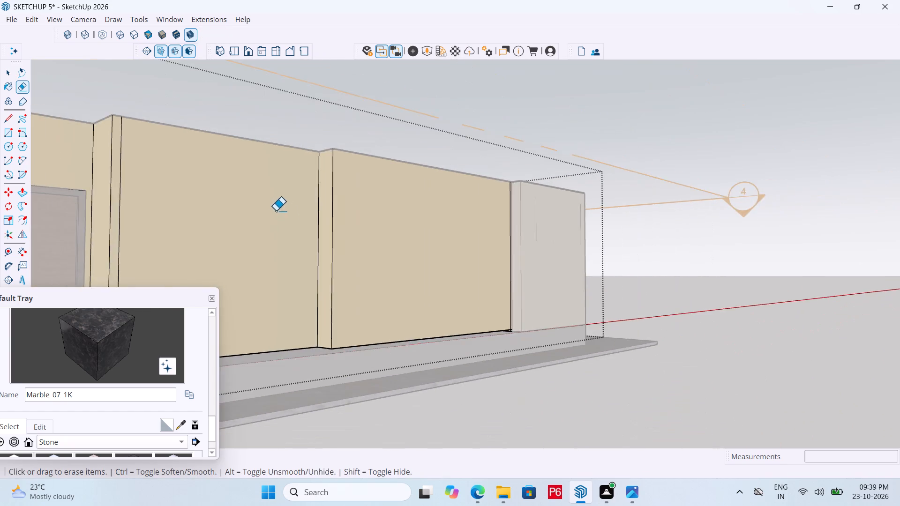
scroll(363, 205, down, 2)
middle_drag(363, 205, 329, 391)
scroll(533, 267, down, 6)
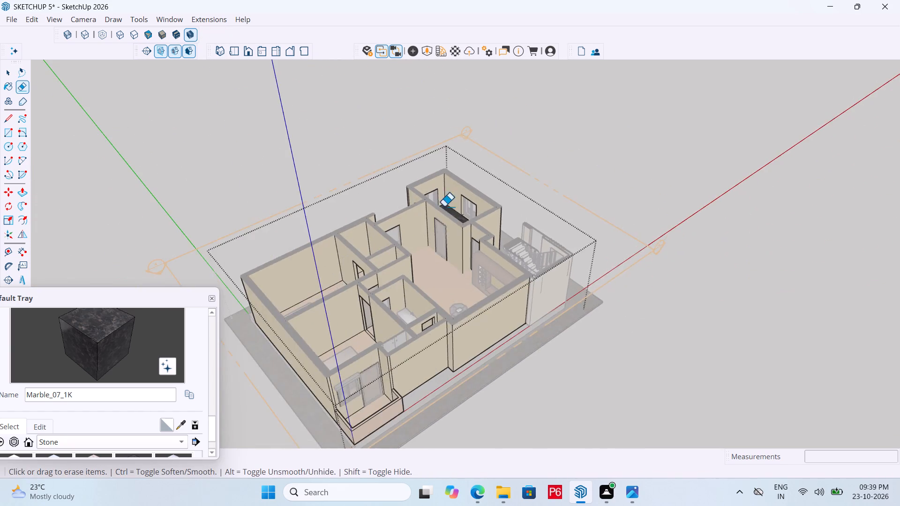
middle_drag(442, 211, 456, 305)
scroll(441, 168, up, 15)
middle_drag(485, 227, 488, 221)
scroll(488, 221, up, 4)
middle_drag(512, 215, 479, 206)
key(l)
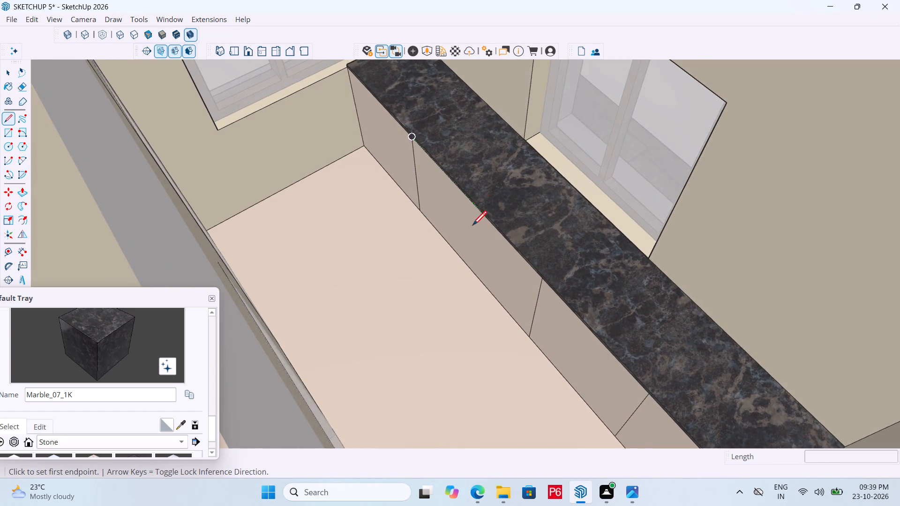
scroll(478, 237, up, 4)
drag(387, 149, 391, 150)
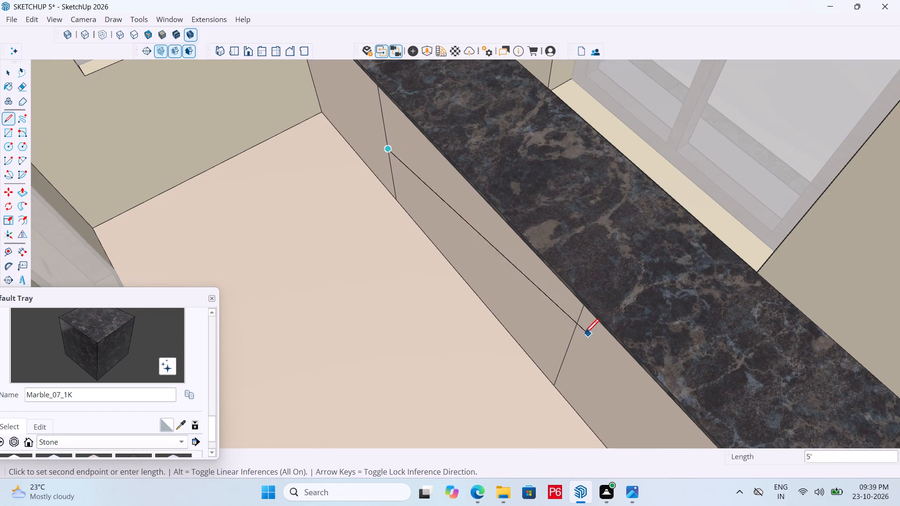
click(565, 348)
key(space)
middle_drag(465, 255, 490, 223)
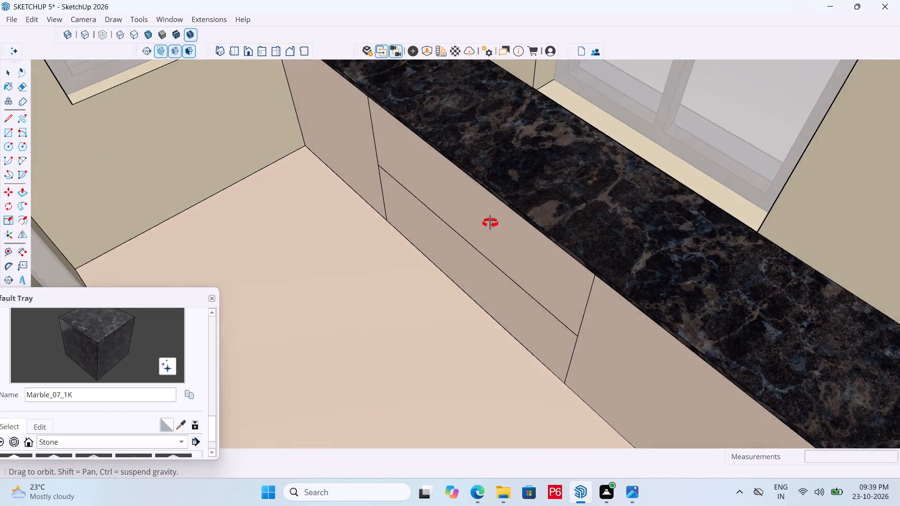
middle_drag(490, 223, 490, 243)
Save the model.
key(ctrl+s)
key(ctrl+s)
key(ctrl+s)
key(ctrl+s)
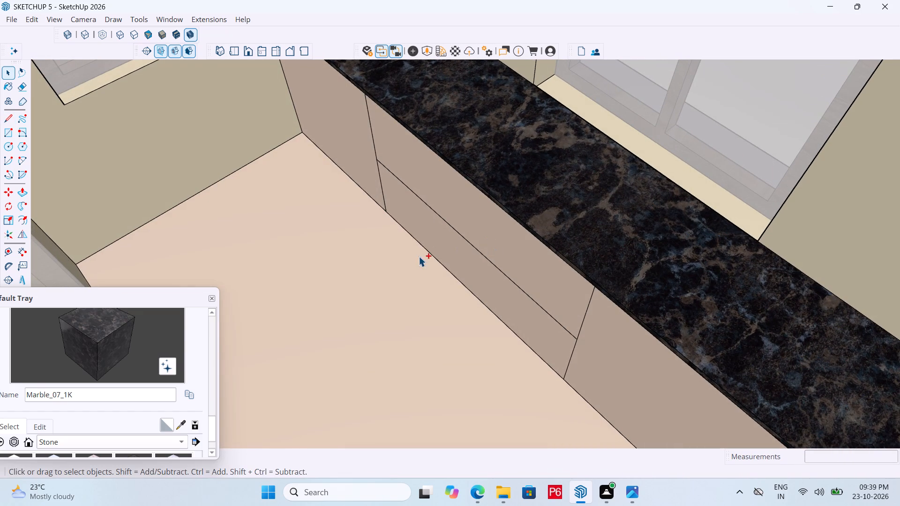
key(ctrl+s)
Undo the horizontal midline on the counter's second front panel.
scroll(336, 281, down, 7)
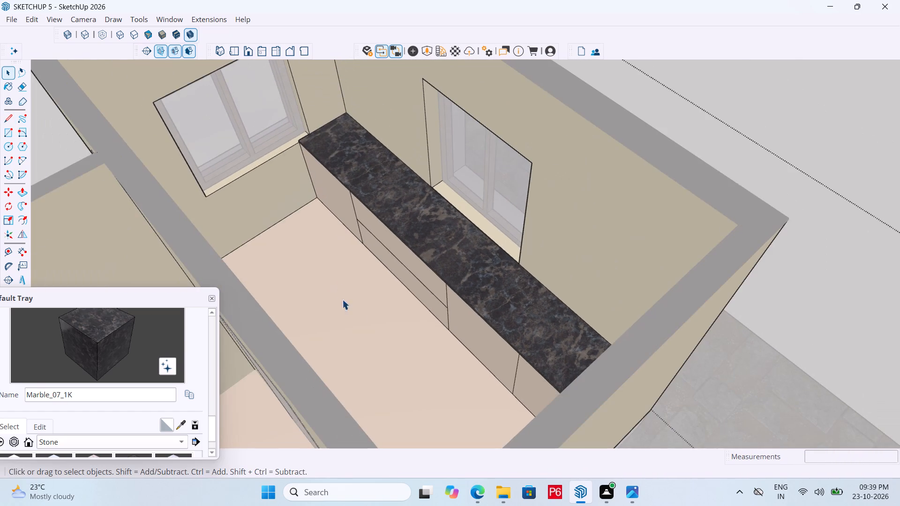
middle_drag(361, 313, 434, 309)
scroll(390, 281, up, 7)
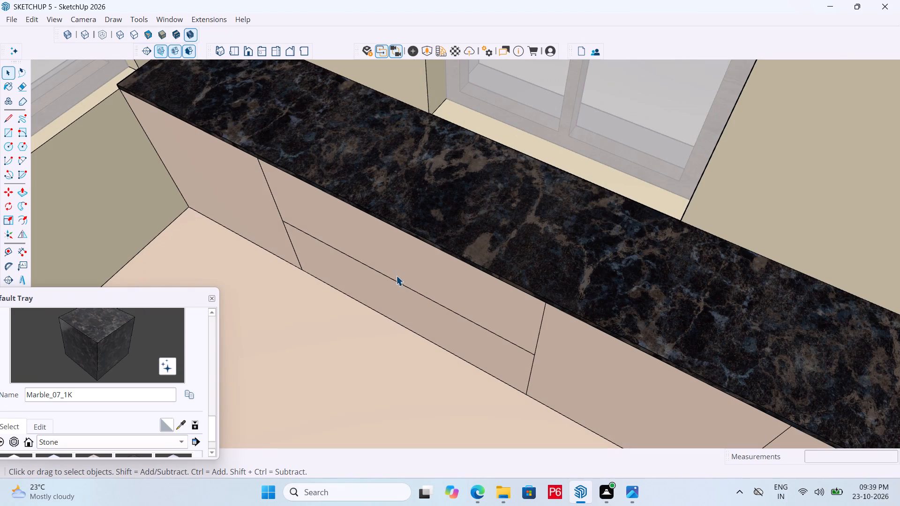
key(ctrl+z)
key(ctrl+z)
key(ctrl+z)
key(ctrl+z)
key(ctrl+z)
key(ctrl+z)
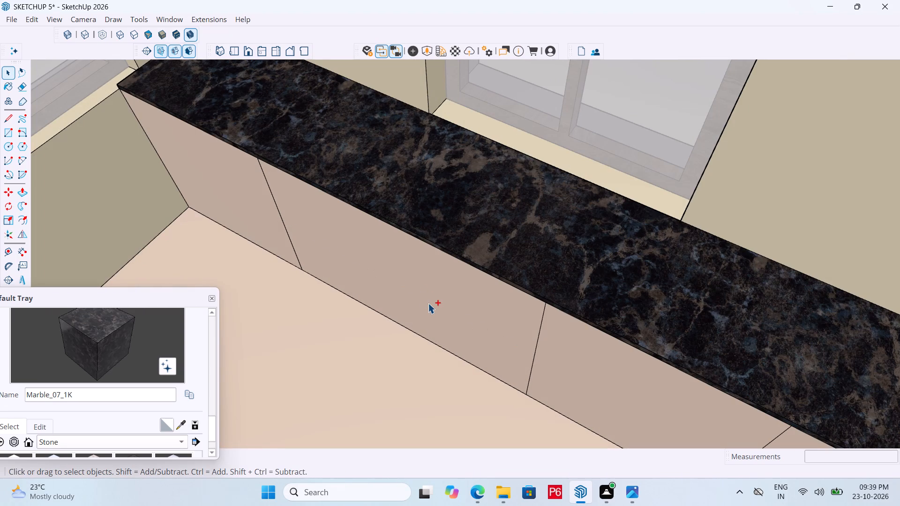
Place two horizontal guides on the counter's front face, 1' below its top edge and 1' below the first guide.
key(ctrl+space)
key(l)
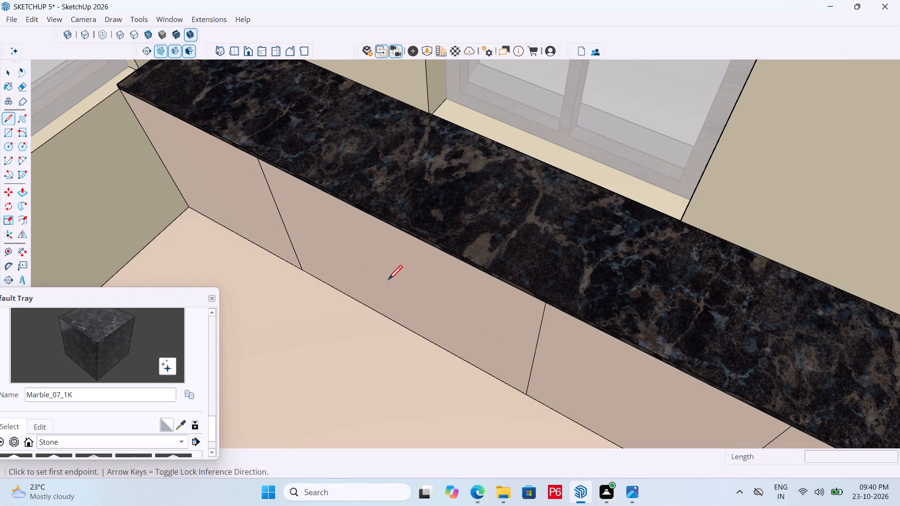
middle_drag(291, 194, 286, 176)
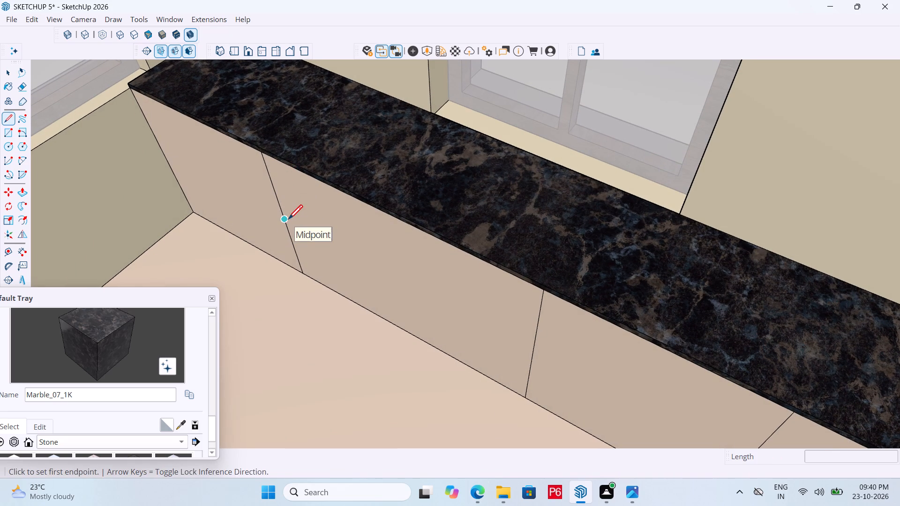
key(t)
click(344, 195)
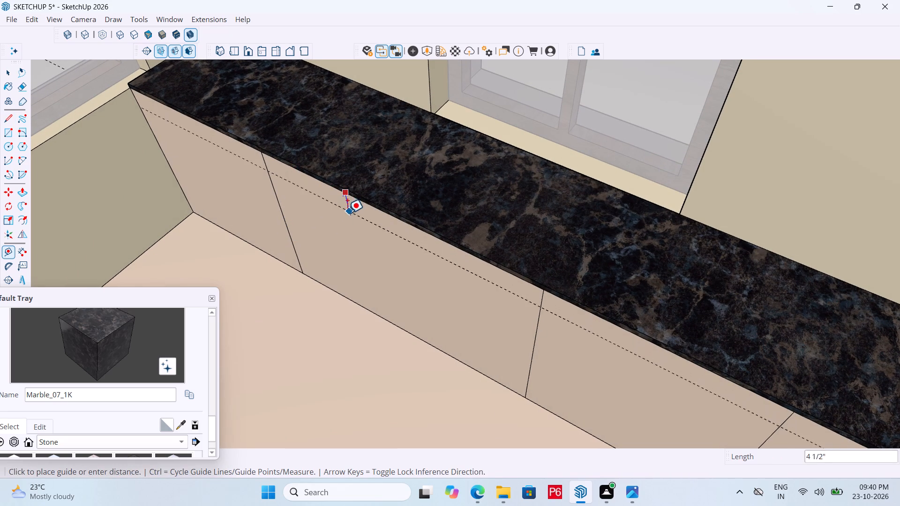
text(1')
key(Return)
click(363, 245)
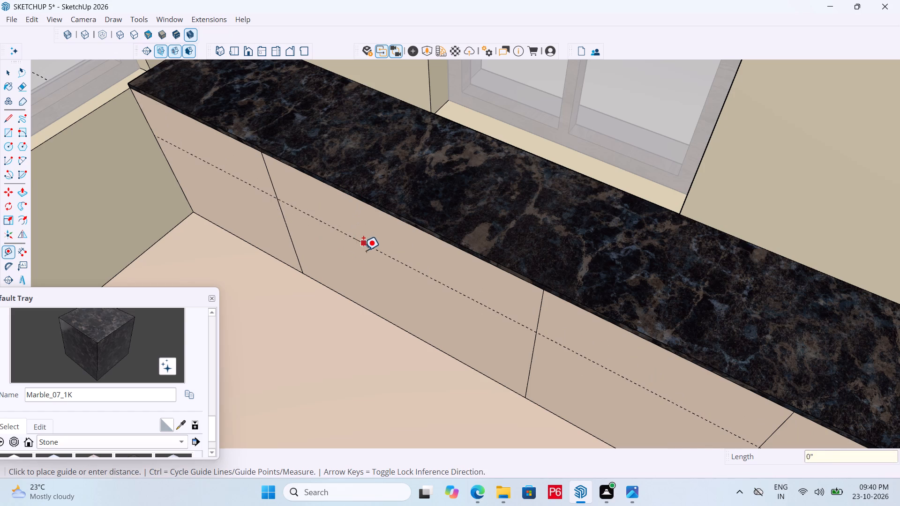
text(1')
key(Return)
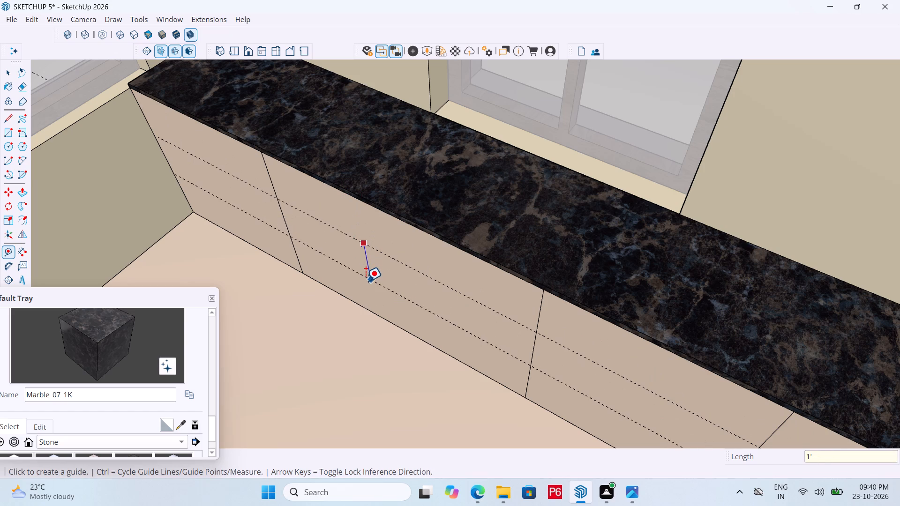
Save the model.
key(ctrl+s)
key(ctrl+s)
key(ctrl+s)
key(ctrl+s)
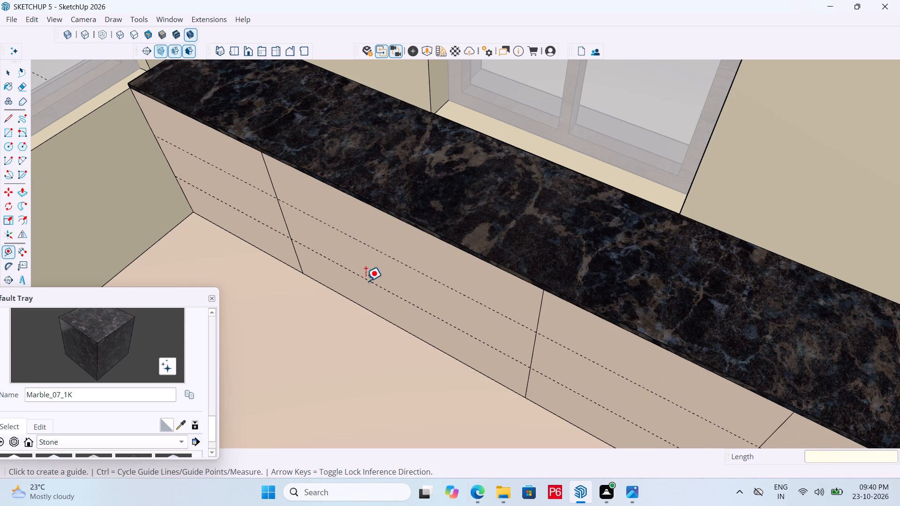
Draw a 1' by about 4' 8 3/8" rectangle between the two guides across the second panel, dividing it into three drawer fronts.
key(r)
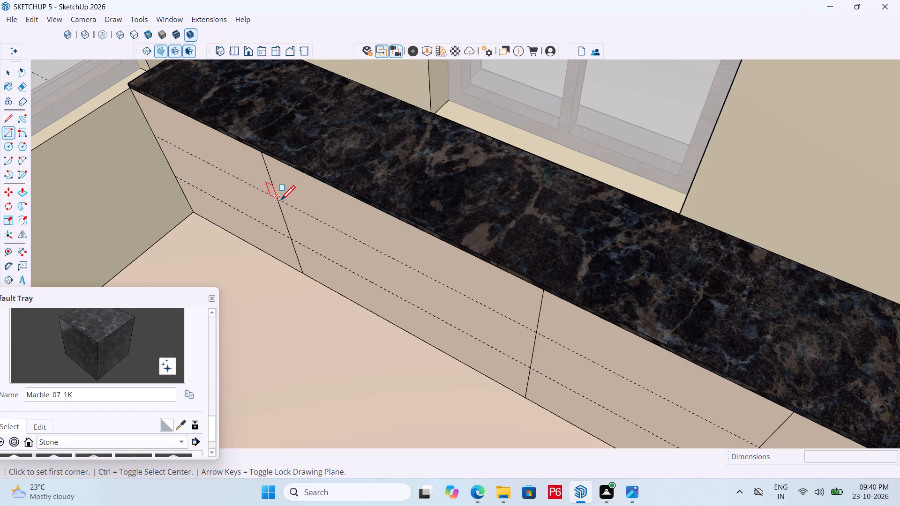
click(279, 199)
click(531, 370)
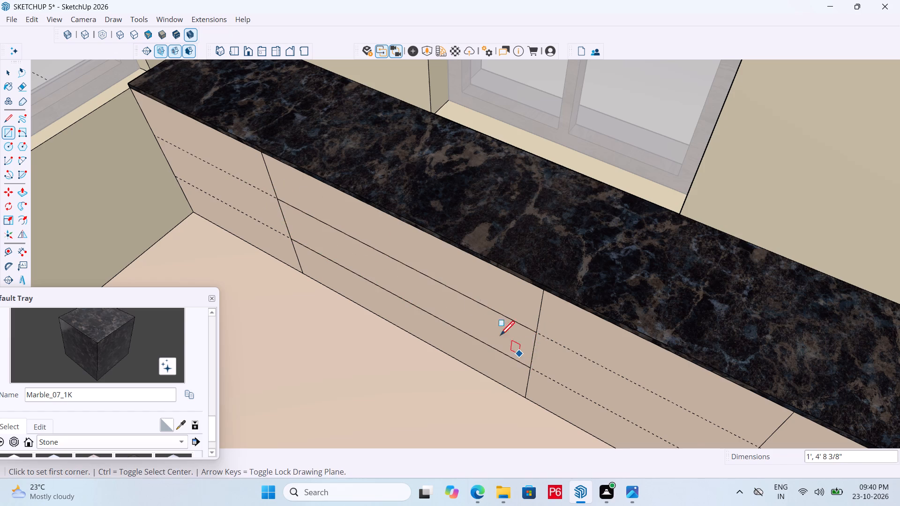
key(space)
Erase the two horizontal guides on the counter's front face.
scroll(341, 238, down, 1)
key(e)
drag(251, 187, 256, 224)
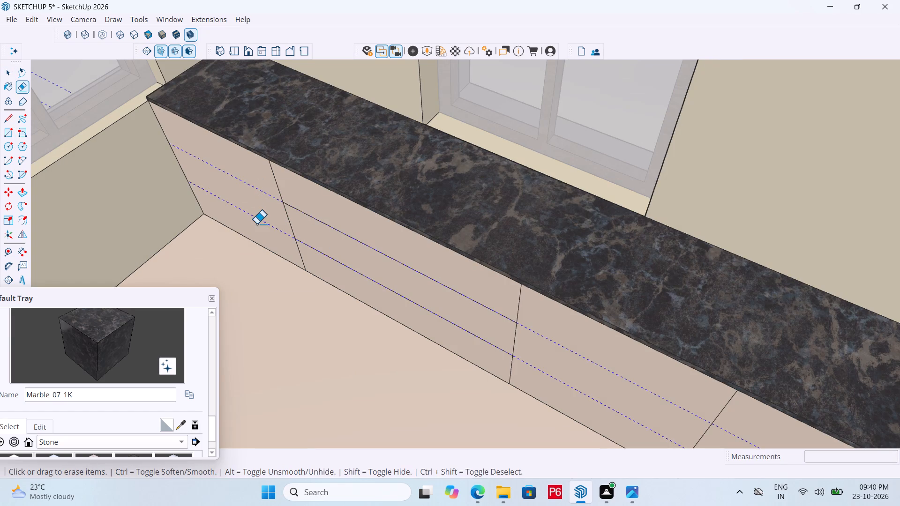
drag(256, 224, 257, 226)
click(257, 226)
scroll(258, 171, down, 4)
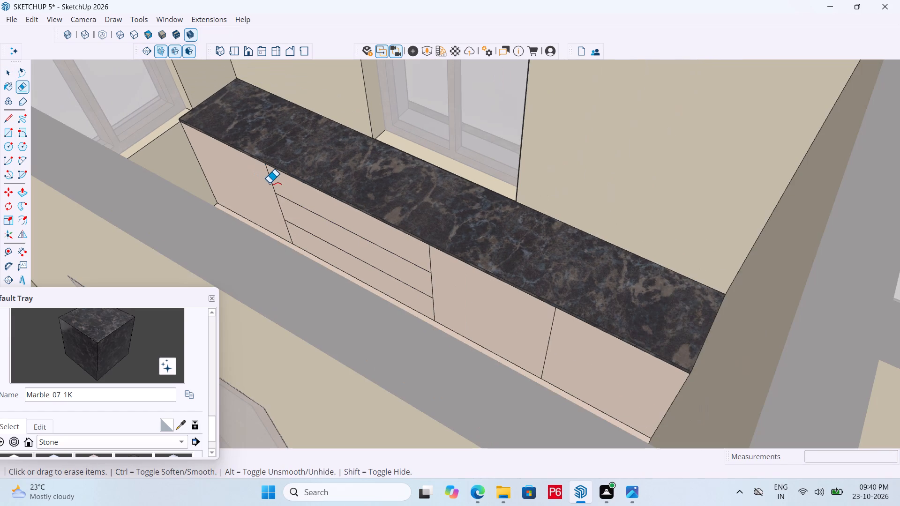
Save the model.
key(ctrl+s)
key(ctrl+s)
key(ctrl+s)
key(ctrl+s)
key(ctrl+s)
key(ctrl+s)
key(ctrl+s)
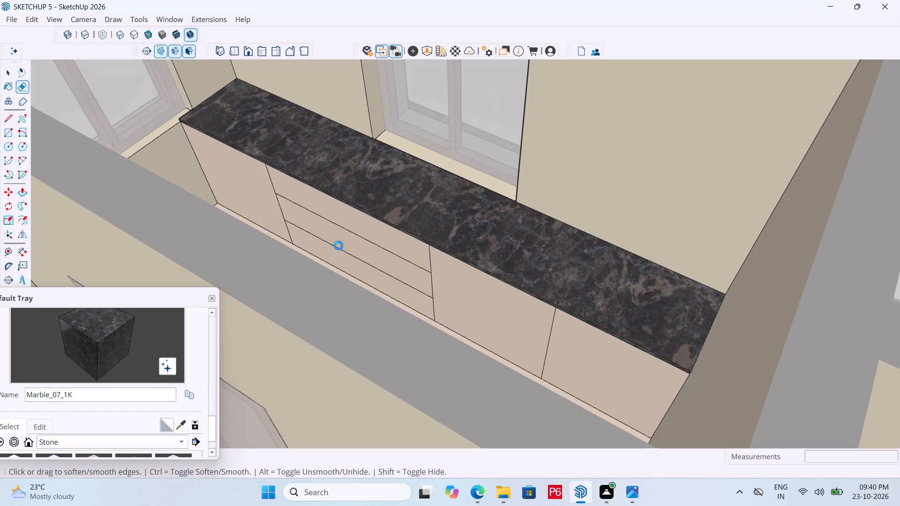
key(ctrl+s)
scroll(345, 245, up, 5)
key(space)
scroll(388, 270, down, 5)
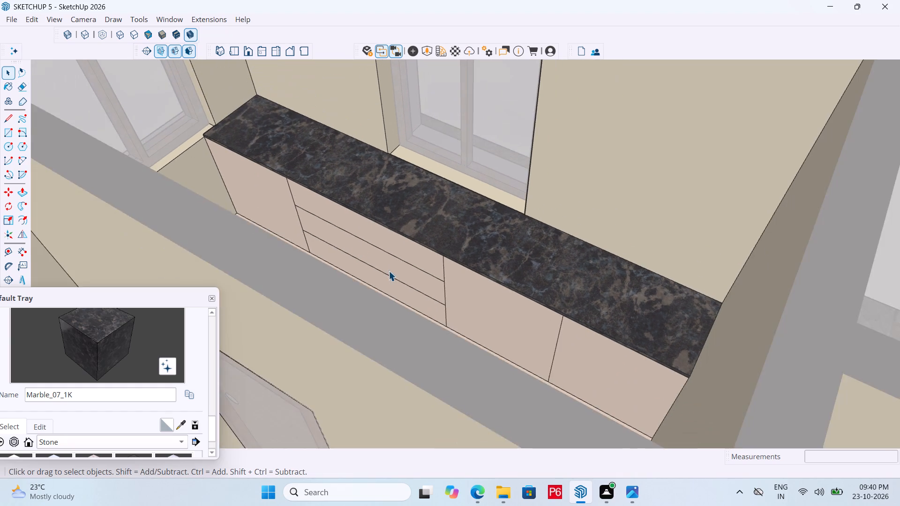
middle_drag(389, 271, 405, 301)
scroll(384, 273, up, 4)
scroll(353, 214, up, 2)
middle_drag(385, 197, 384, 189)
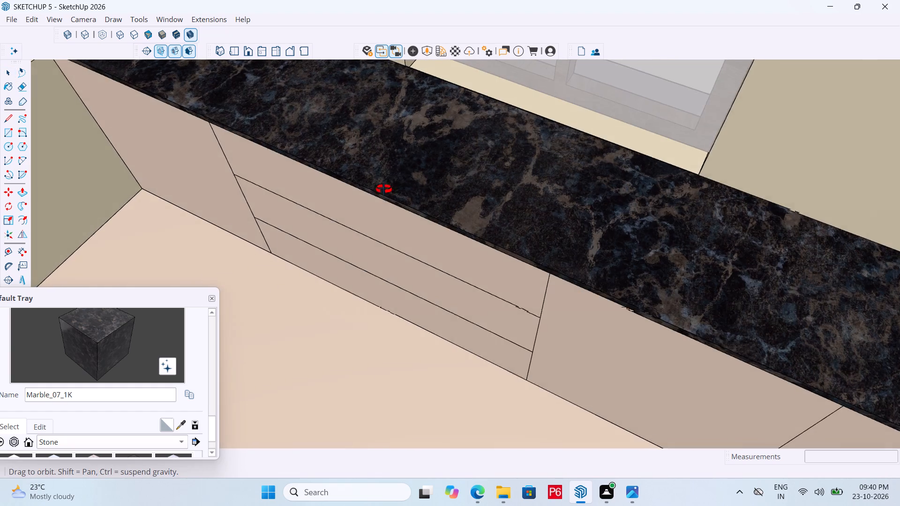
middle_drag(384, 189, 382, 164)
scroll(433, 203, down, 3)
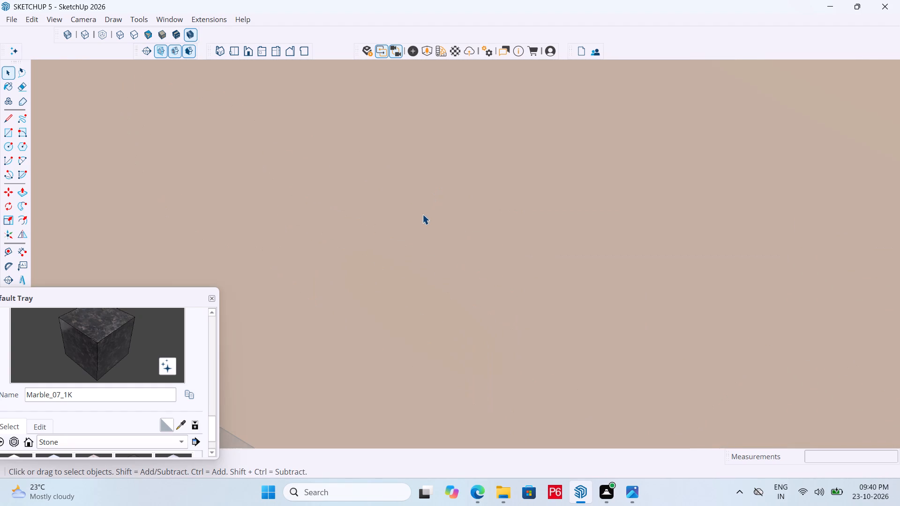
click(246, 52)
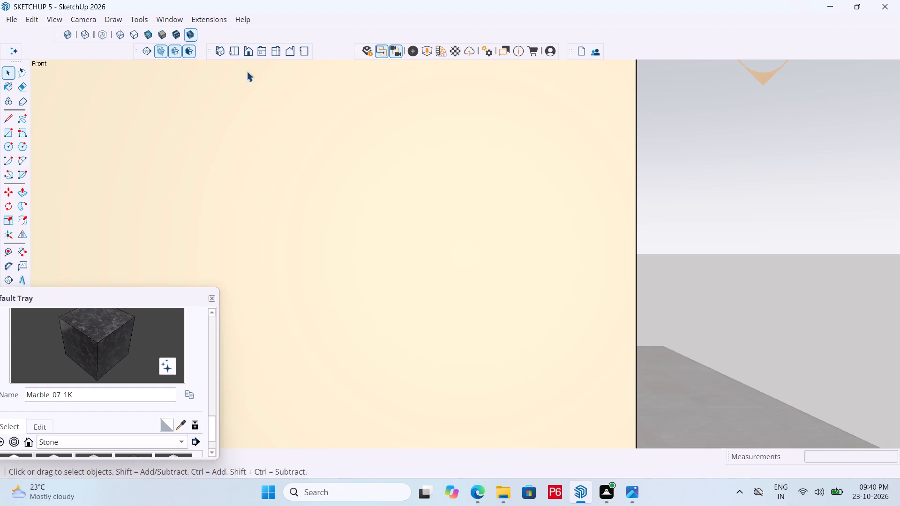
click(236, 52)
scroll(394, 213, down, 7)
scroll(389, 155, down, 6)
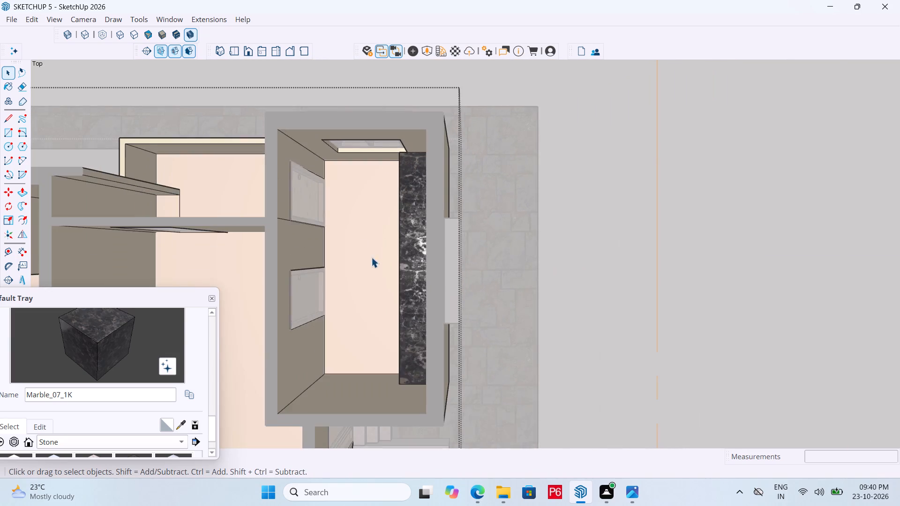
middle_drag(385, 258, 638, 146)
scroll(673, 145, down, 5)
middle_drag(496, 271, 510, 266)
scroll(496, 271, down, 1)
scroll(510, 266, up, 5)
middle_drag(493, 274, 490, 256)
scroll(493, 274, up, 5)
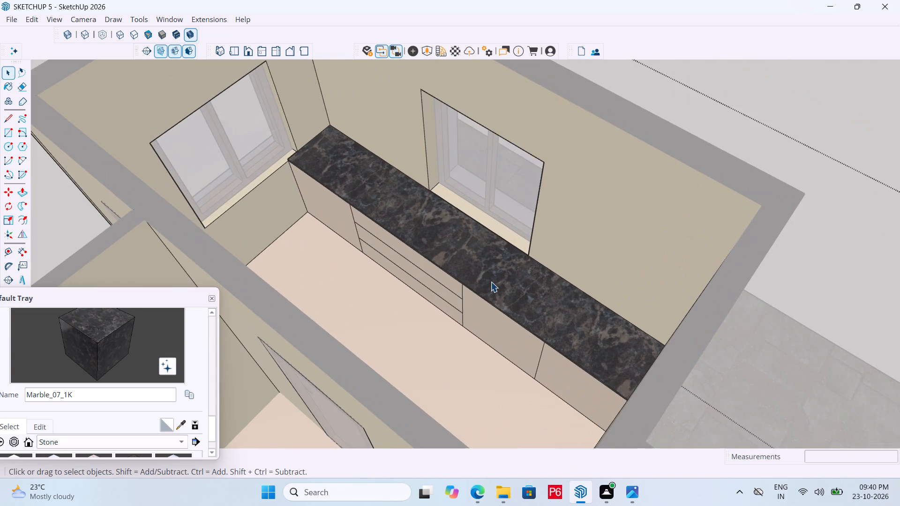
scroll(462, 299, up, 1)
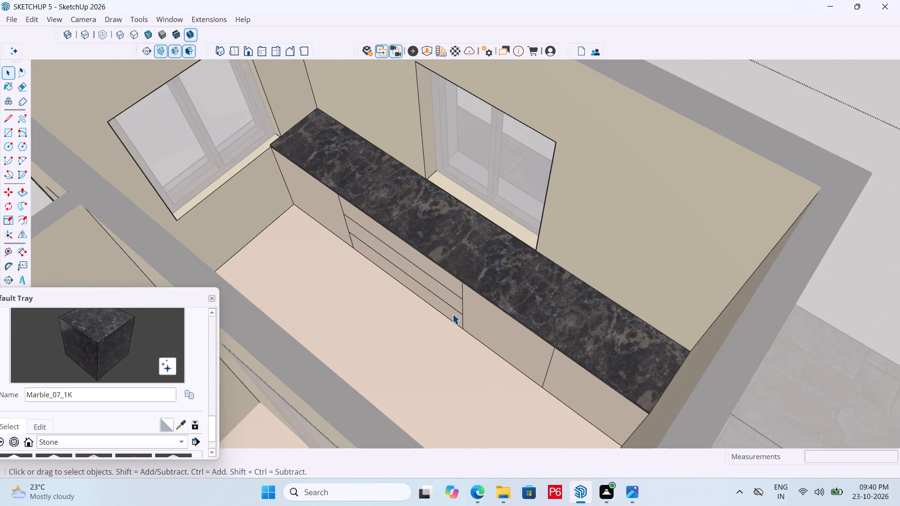
Draw a handle rectangle about 8 3/4" by 1 3/4" near the middle of the counter's top drawer front.
scroll(438, 335, up, 3)
middle_drag(426, 266, 424, 230)
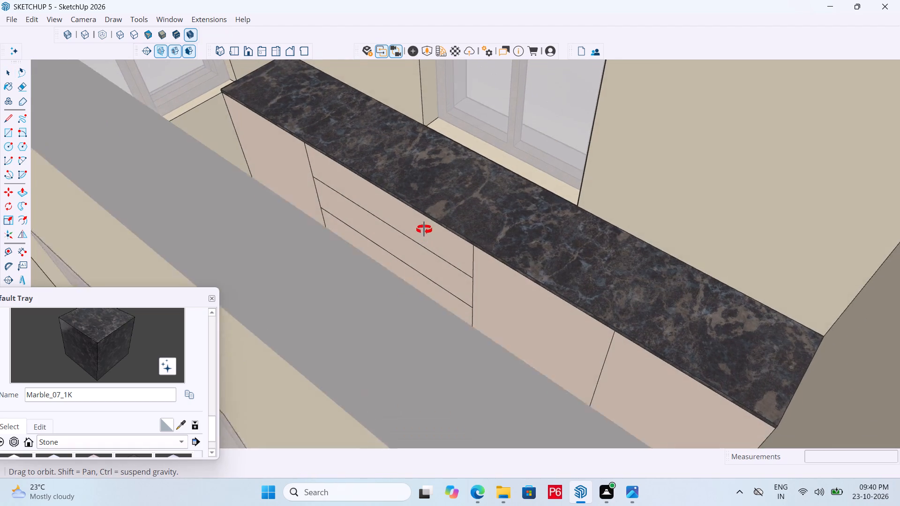
middle_drag(424, 230, 420, 245)
scroll(392, 225, up, 7)
middle_drag(407, 199, 407, 176)
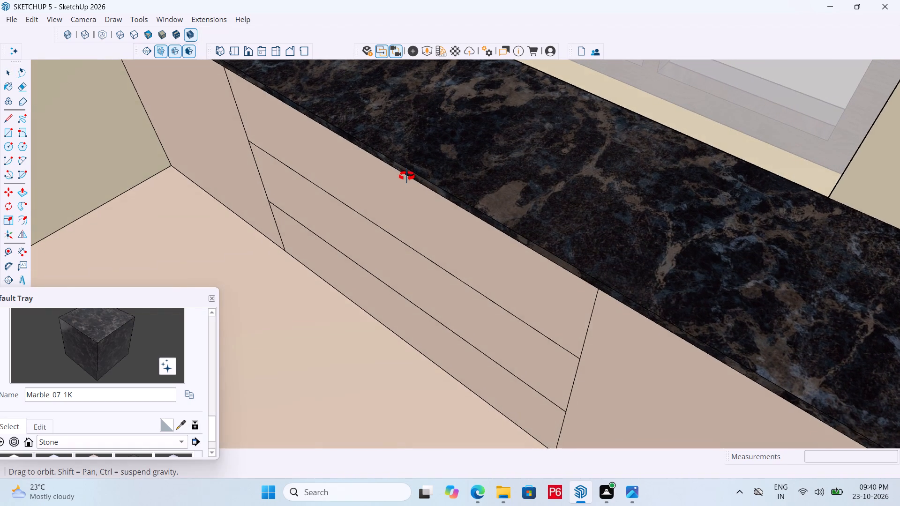
middle_drag(407, 176, 407, 176)
key(r)
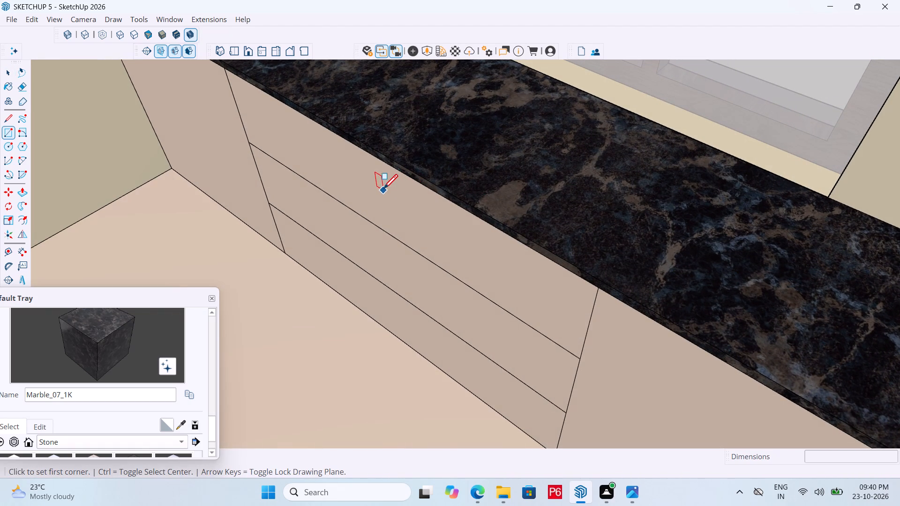
click(372, 183)
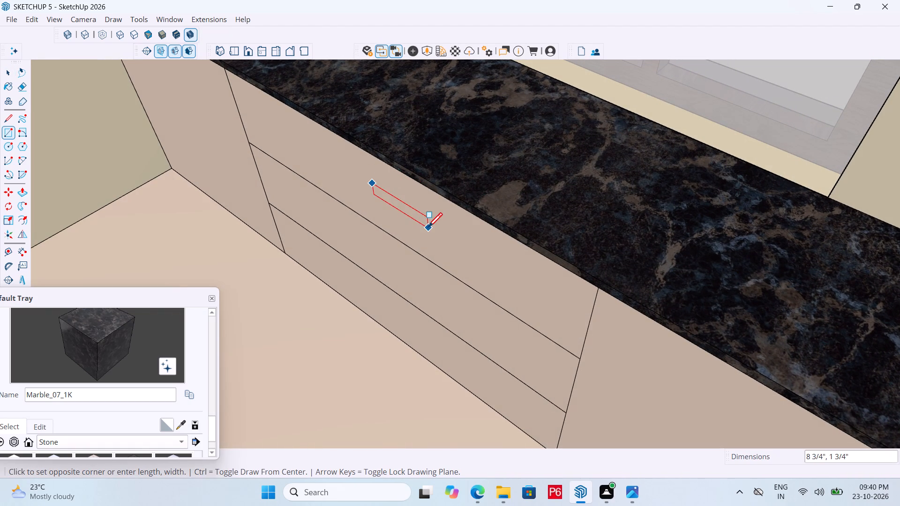
click(428, 228)
key(space)
Make the handle rectangle's face and edges on the top drawer front into a group.
click(421, 216)
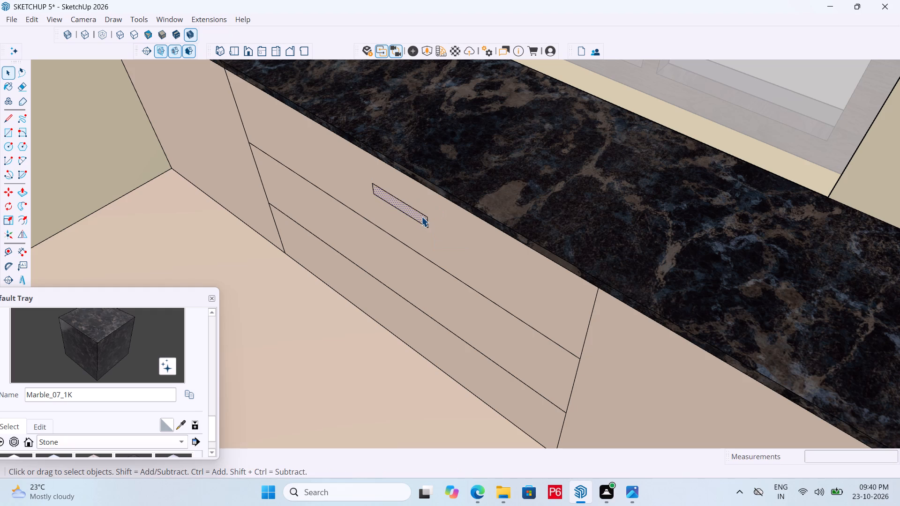
double_click(421, 216)
right_click(421, 216)
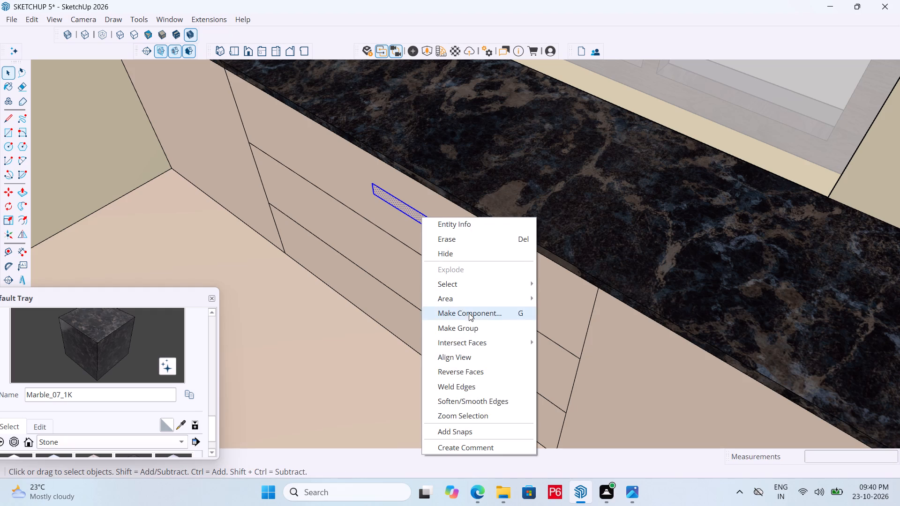
click(472, 326)
Open the top drawer's handle group for editing and paint its face with the metal material Metal_06_1K.
click(408, 214)
double_click(408, 214)
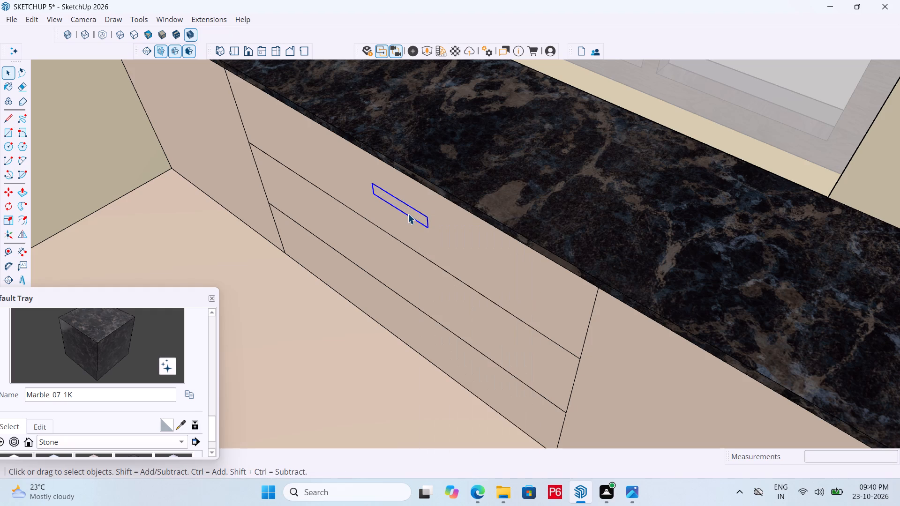
click(406, 210)
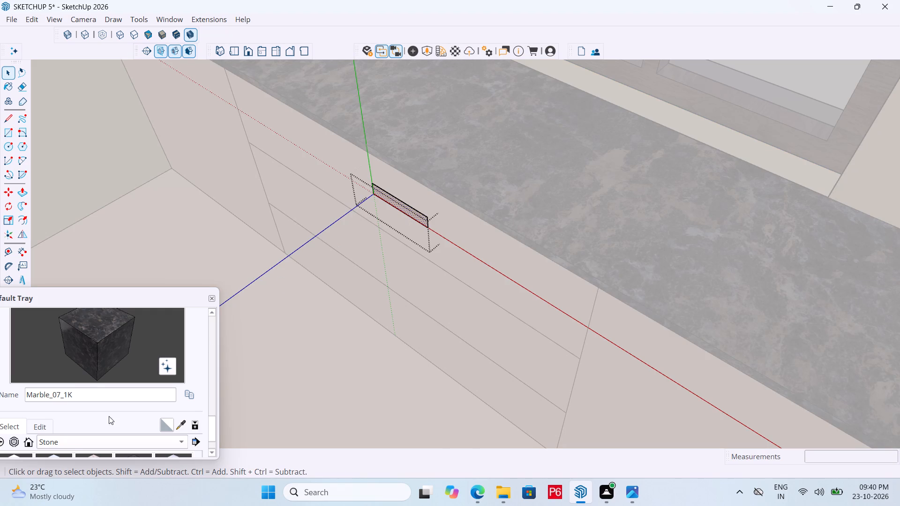
scroll(105, 419, down, 3)
click(75, 399)
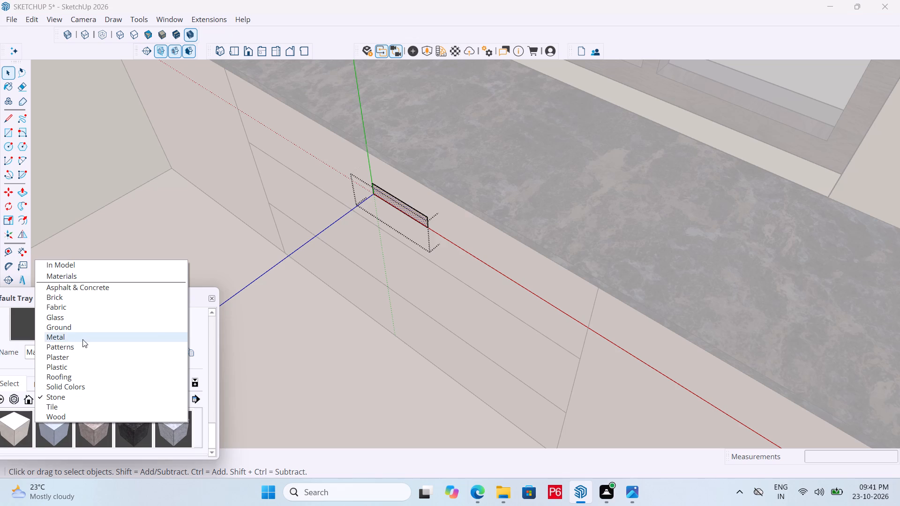
click(82, 339)
click(9, 421)
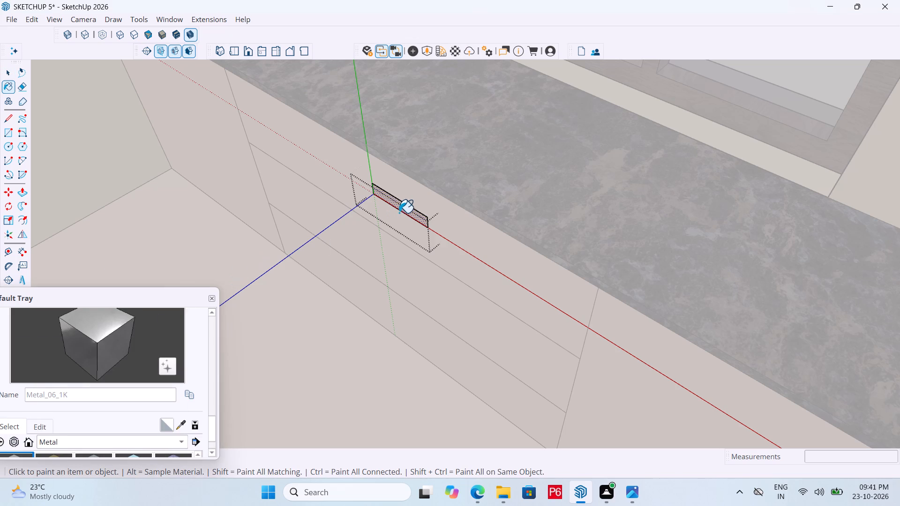
click(402, 209)
key(space)
Extrude the handle's face outward 1", push its front face back slightly, and close the group.
key(p)
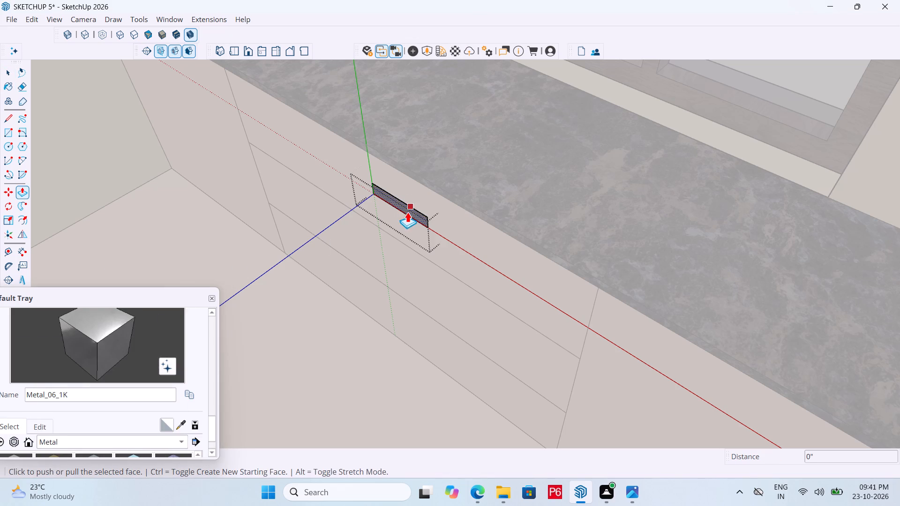
click(408, 212)
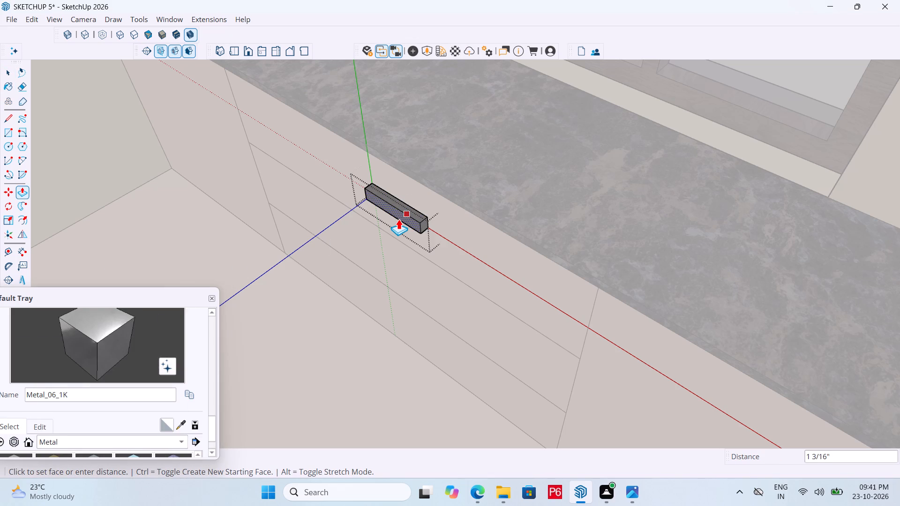
key(1)
key(shift+quotedbl)
key(Return)
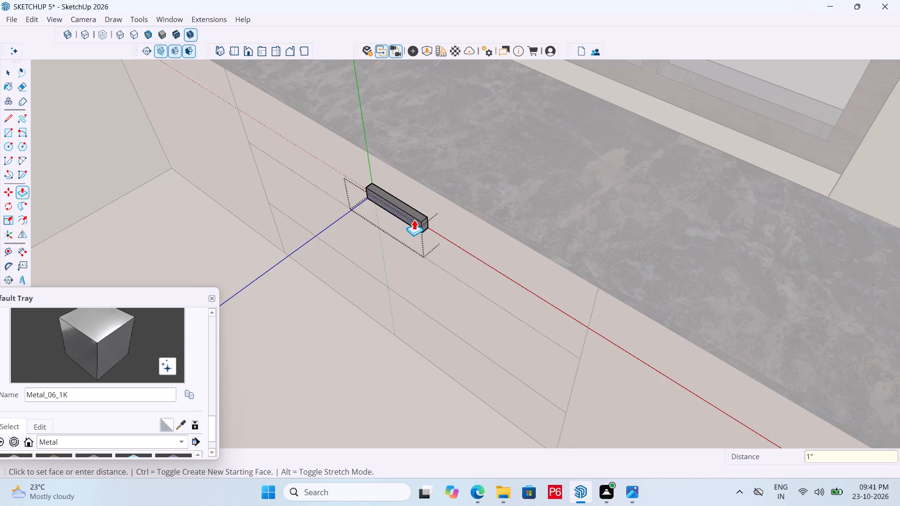
scroll(414, 218, up, 6)
click(402, 223)
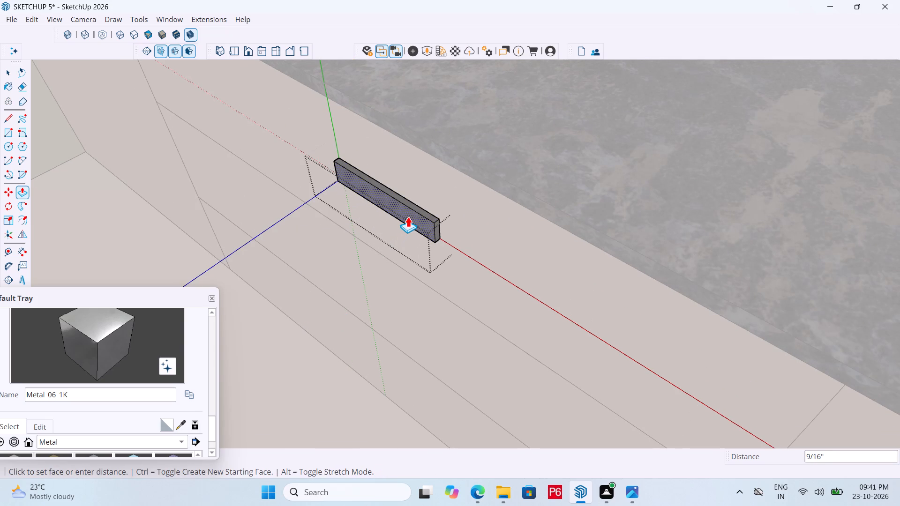
click(405, 220)
key(space)
click(471, 218)
scroll(337, 168, down, 2)
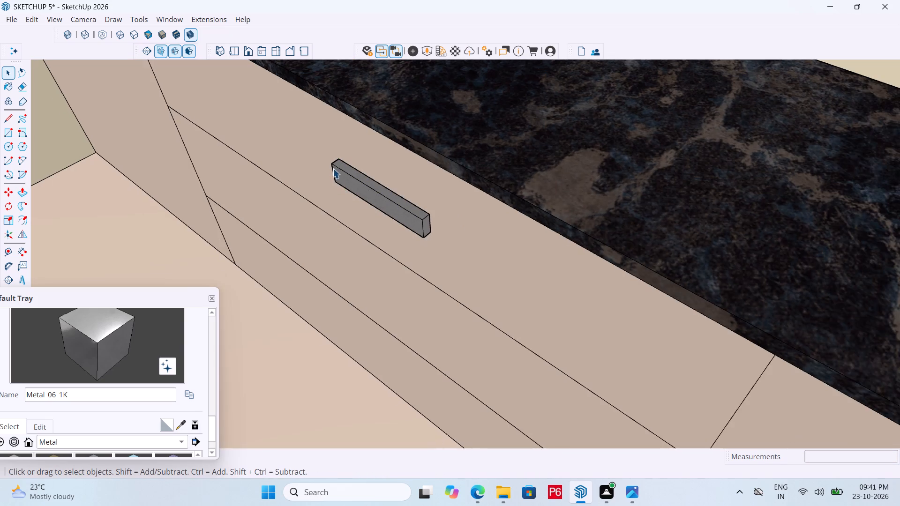
Copy the metal handle down onto the middle drawer front, about 11 3/4" below, and onto the bottom one, about 1' 5/8" further down.
click(391, 197)
scroll(415, 236, up, 5)
key(m)
click(431, 219)
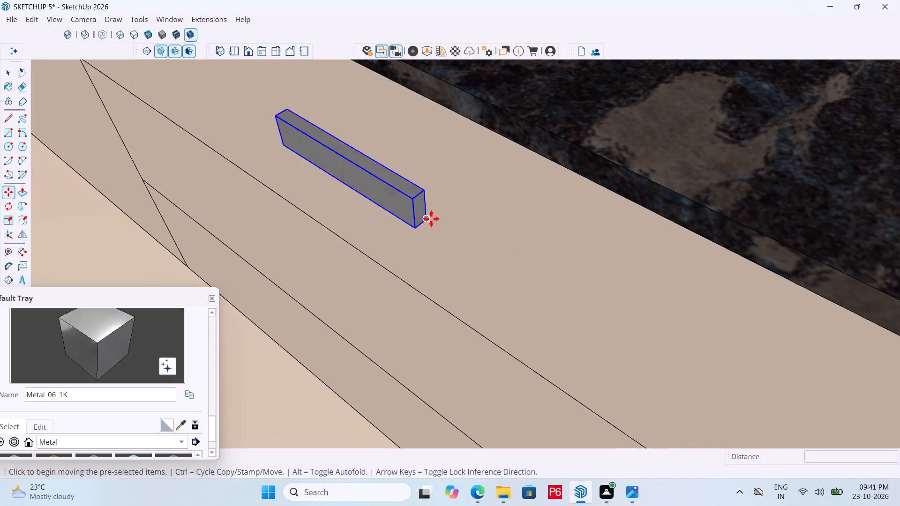
scroll(412, 275, down, 5)
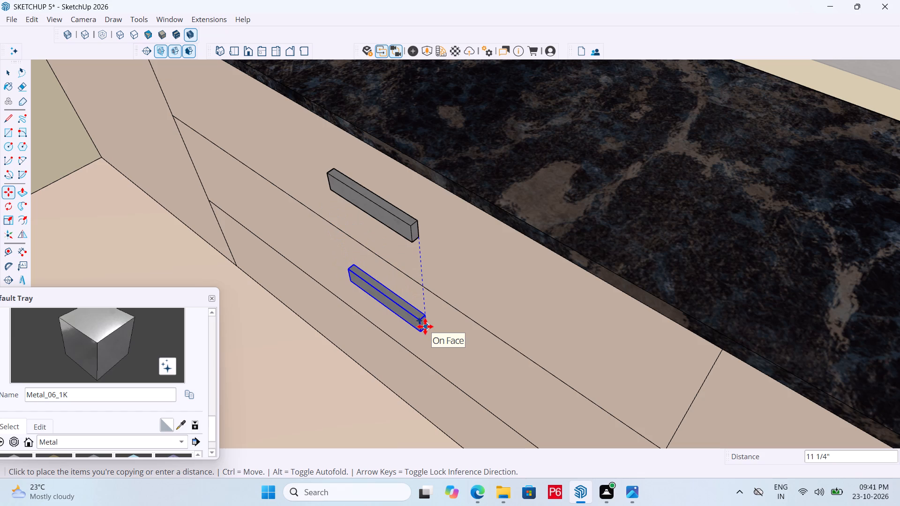
middle_drag(422, 325, 349, 216)
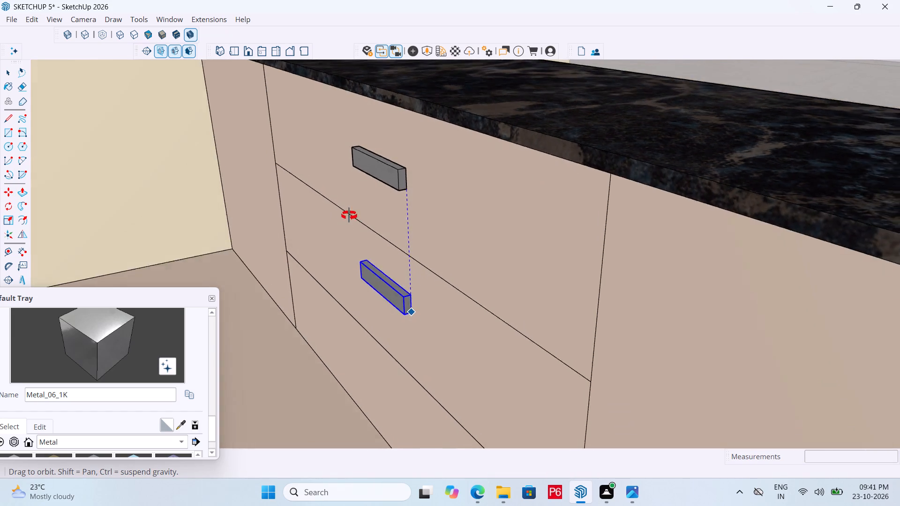
middle_drag(349, 216, 342, 166)
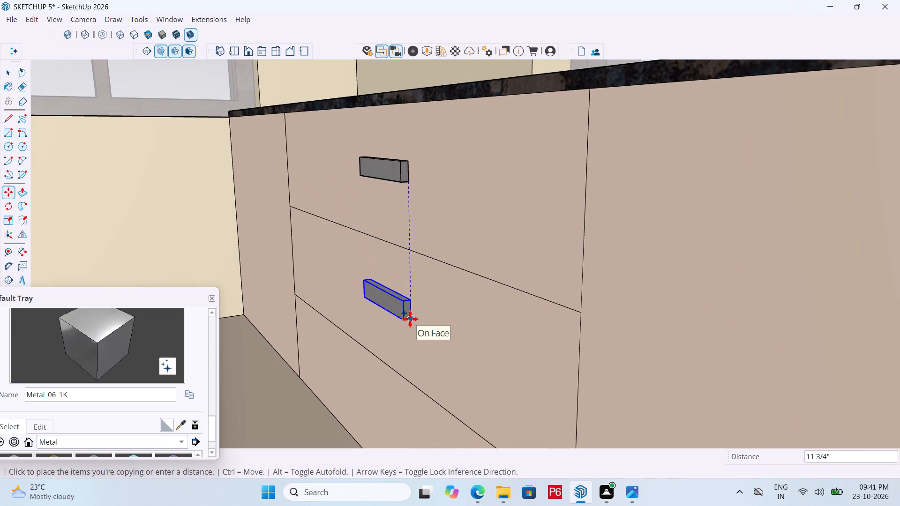
click(410, 319)
click(414, 322)
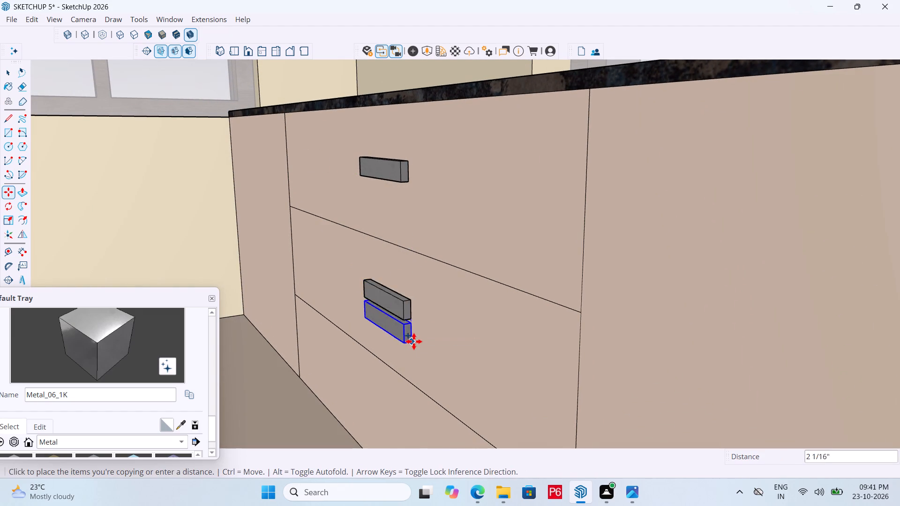
scroll(405, 276, down, 4)
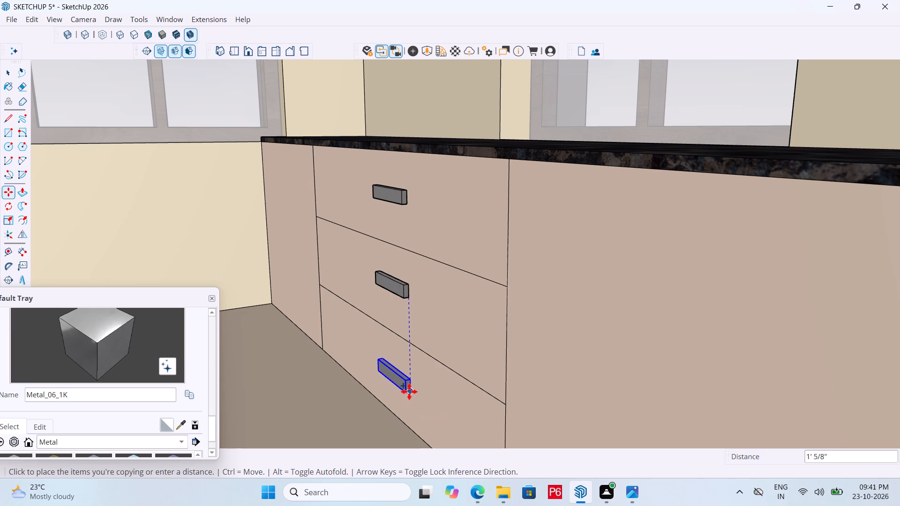
click(409, 392)
Save the model.
middle_drag(397, 382, 400, 417)
scroll(414, 295, down, 5)
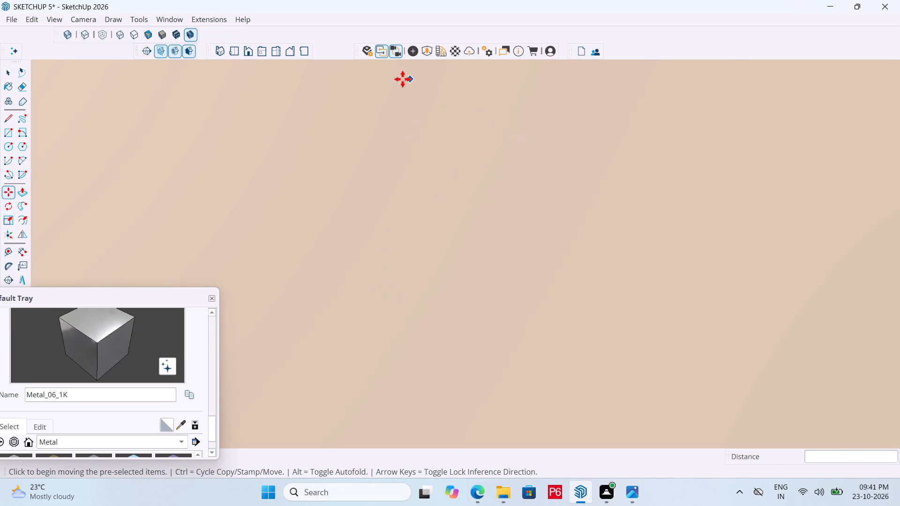
click(232, 53)
scroll(443, 241, down, 6)
scroll(422, 180, down, 6)
middle_drag(374, 280, 529, 182)
scroll(501, 122, down, 5)
middle_drag(490, 250, 518, 190)
key(ctrl+s)
key(ctrl+s)
key(ctrl+s)
key(ctrl+s)
key(ctrl+s)
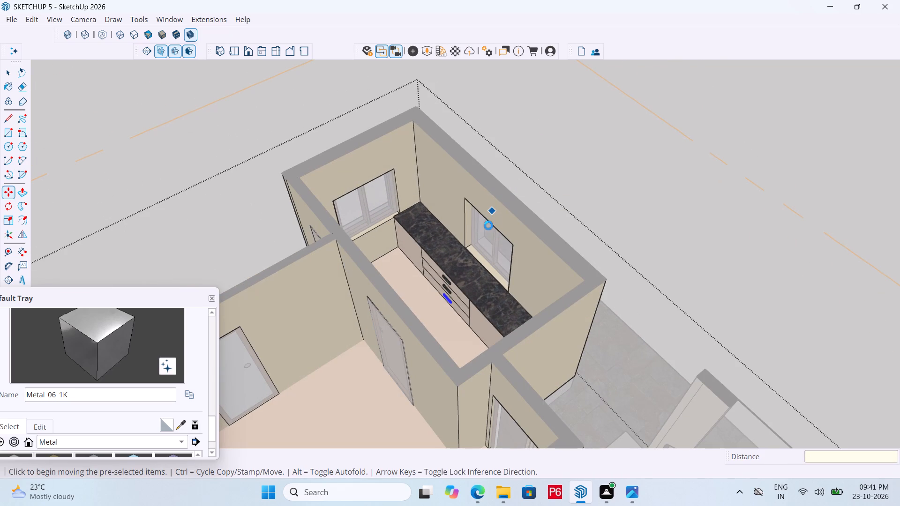
key(ctrl+s)
key(ctrl+s)
key(ctrl+s)
key(ctrl+s)
key(ctrl+s)
key(ctrl+s)
key(ctrl+s)
Examine the three drawer handles on the counter front and the plain cabinet panel beside the drawers.
scroll(423, 271, up, 4)
key(space)
scroll(430, 273, up, 1)
middle_drag(457, 242, 460, 233)
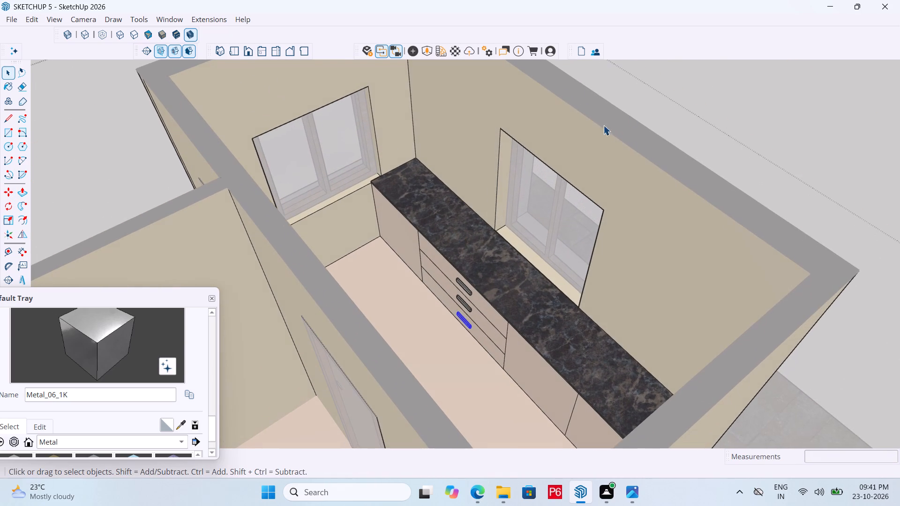
click(697, 112)
scroll(492, 317, up, 5)
middle_drag(456, 303, 451, 275)
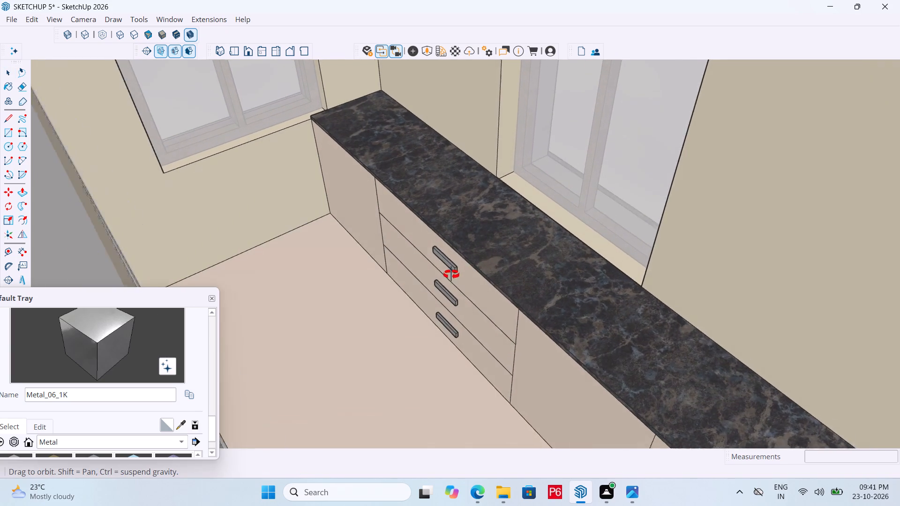
middle_drag(451, 275, 452, 277)
scroll(454, 277, up, 1)
scroll(533, 383, up, 3)
scroll(418, 262, down, 5)
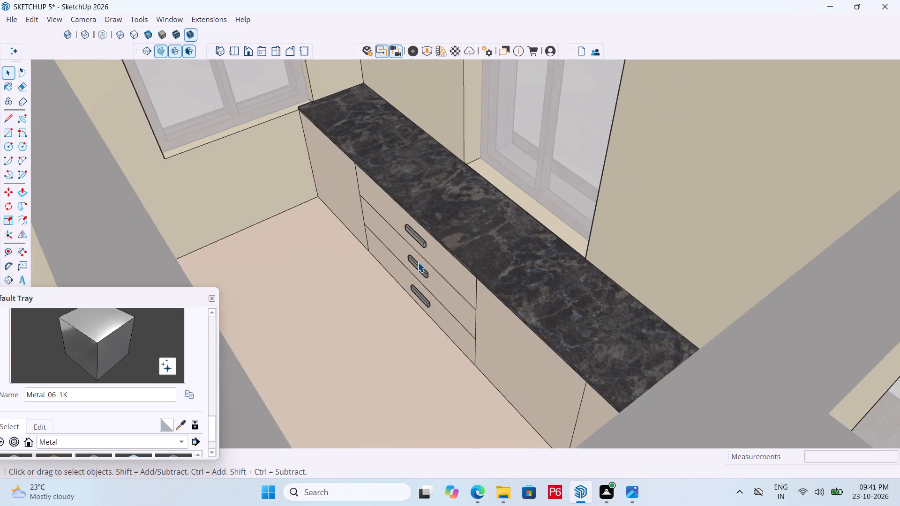
scroll(447, 300, down, 5)
middle_drag(448, 324, 449, 350)
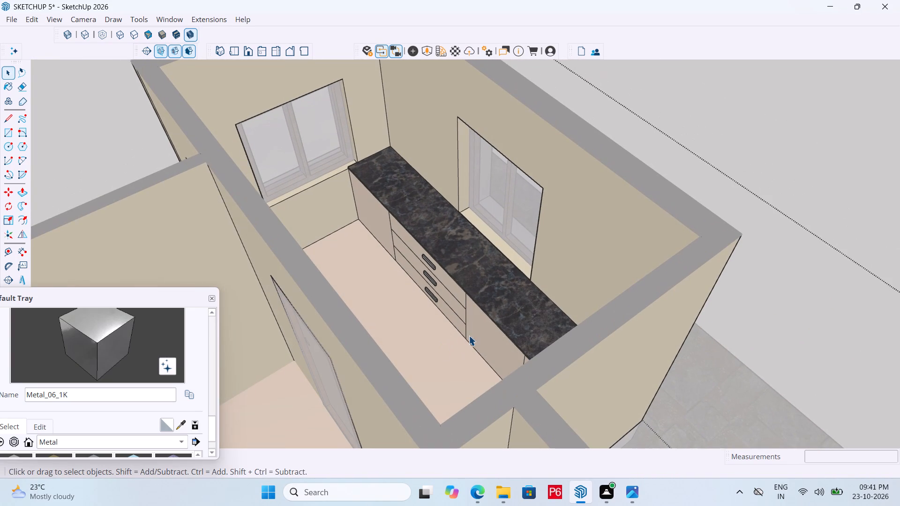
scroll(343, 218, up, 2)
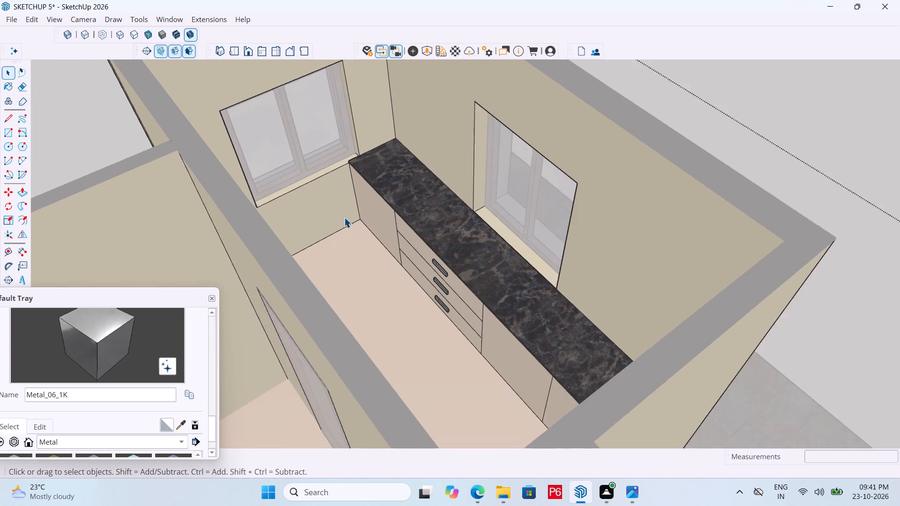
scroll(344, 217, up, 4)
middle_drag(462, 256, 426, 245)
scroll(426, 238, up, 5)
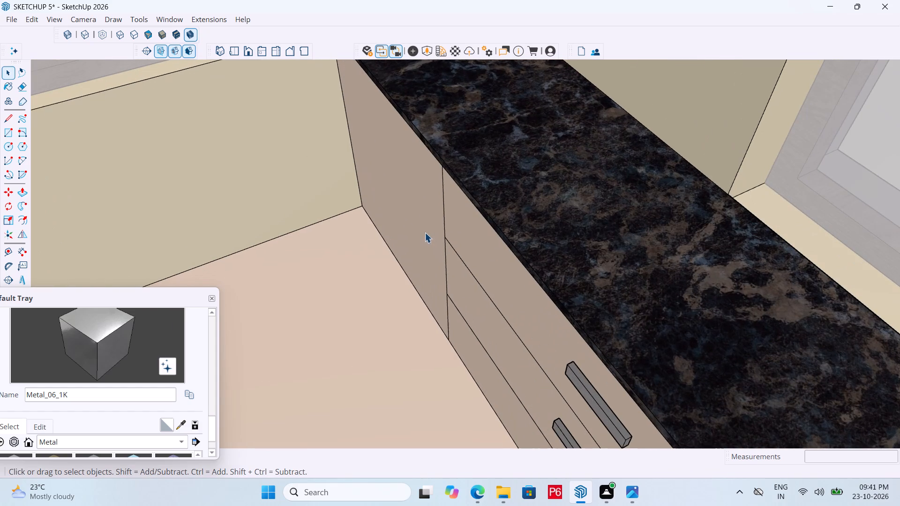
scroll(422, 203, up, 1)
middle_click(422, 203)
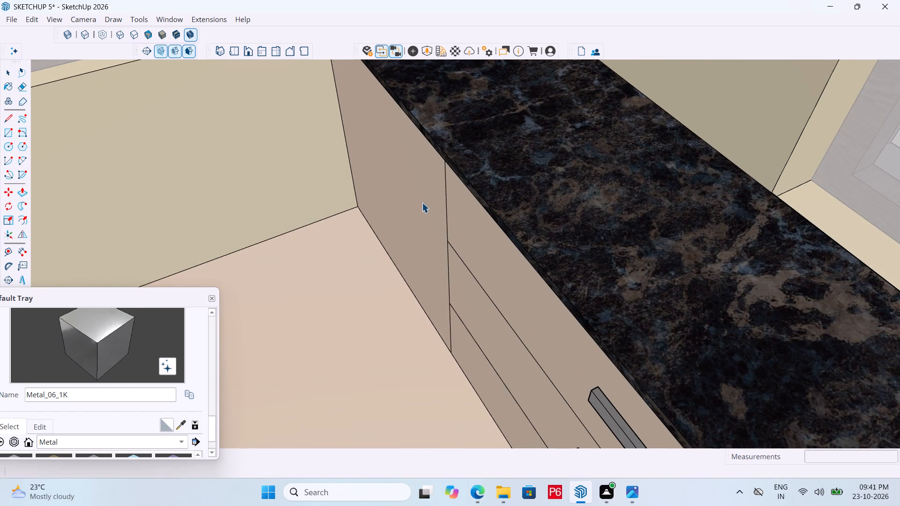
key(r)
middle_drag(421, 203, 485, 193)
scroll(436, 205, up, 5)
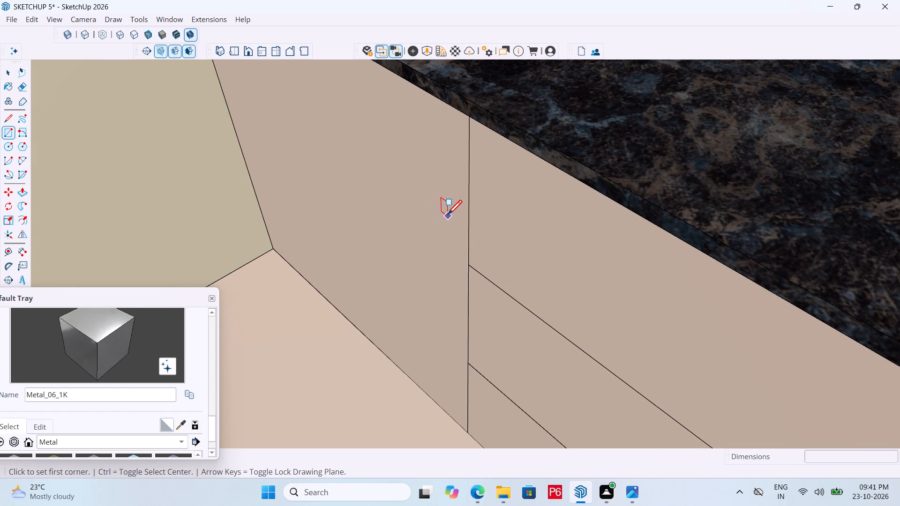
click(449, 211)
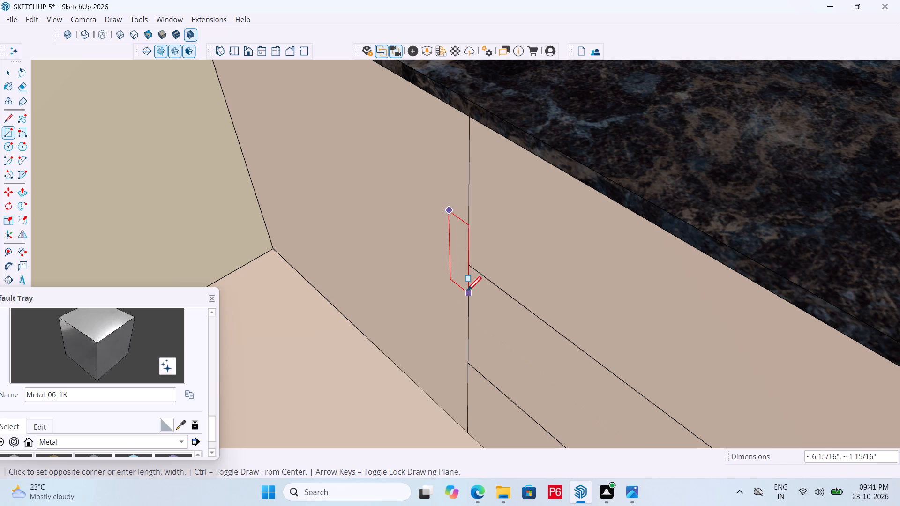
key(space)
Draw a vertical handle rectangle about 4 1/4" by 1" on the plain cabinet panel, near its edge beside the drawers.
key(r)
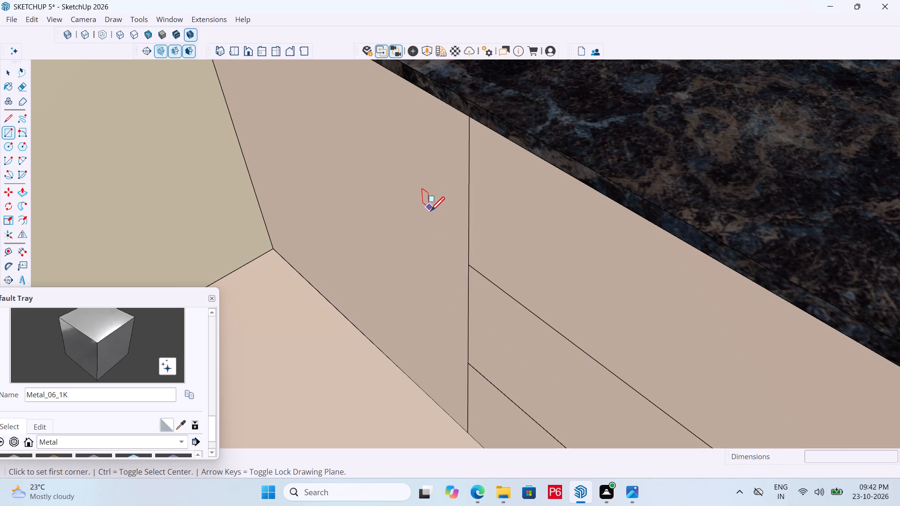
click(436, 216)
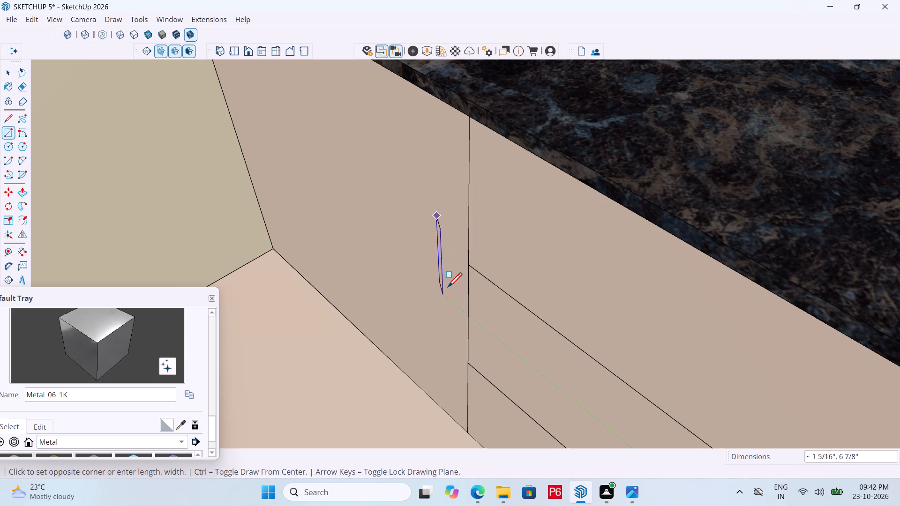
middle_drag(449, 282, 422, 264)
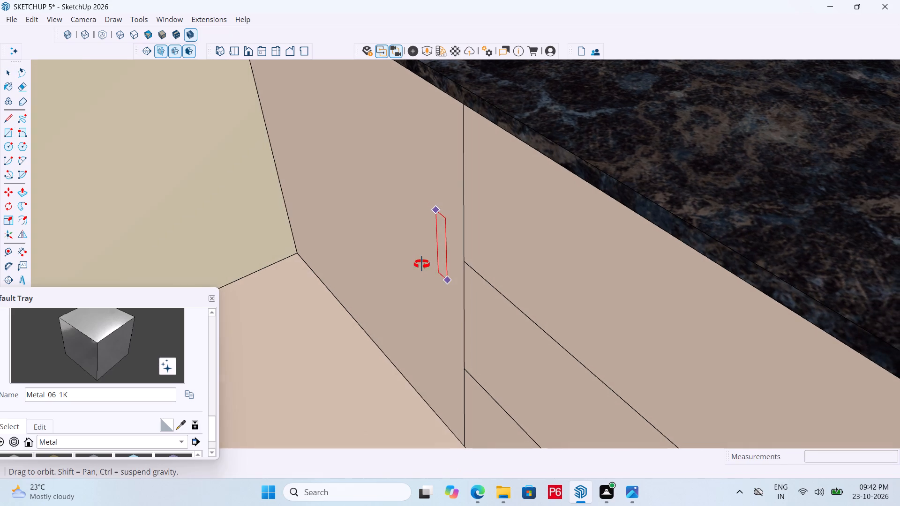
middle_drag(422, 264, 421, 264)
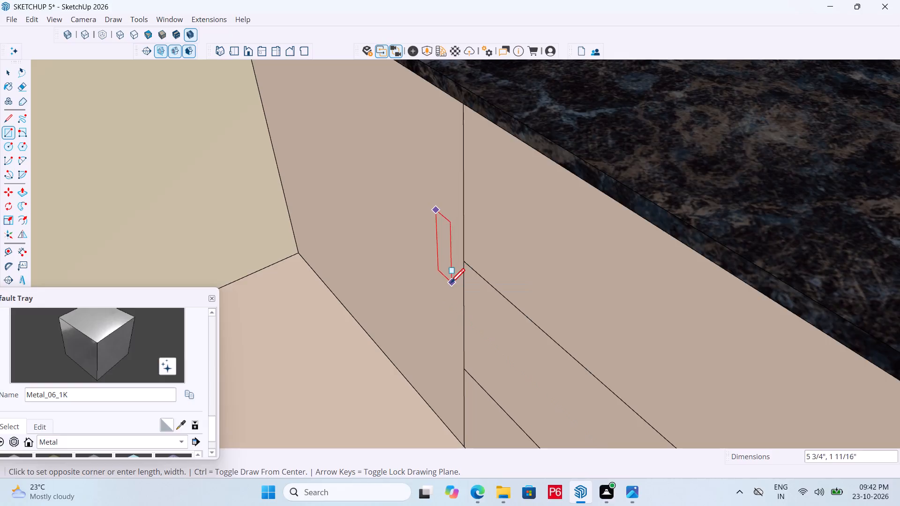
scroll(450, 294, up, 6)
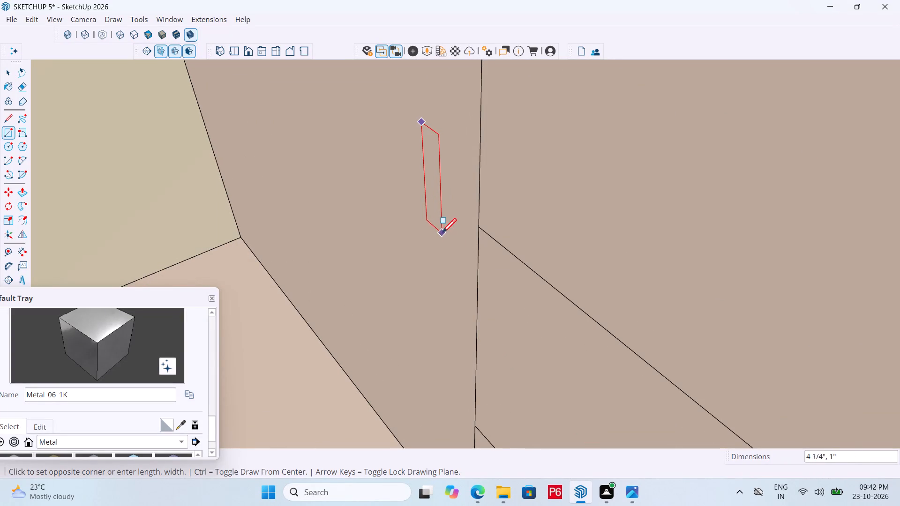
click(442, 239)
key(space)
Make the vertical handle rectangle's face and edges on the cabinet panel into a group.
triple_click(435, 191)
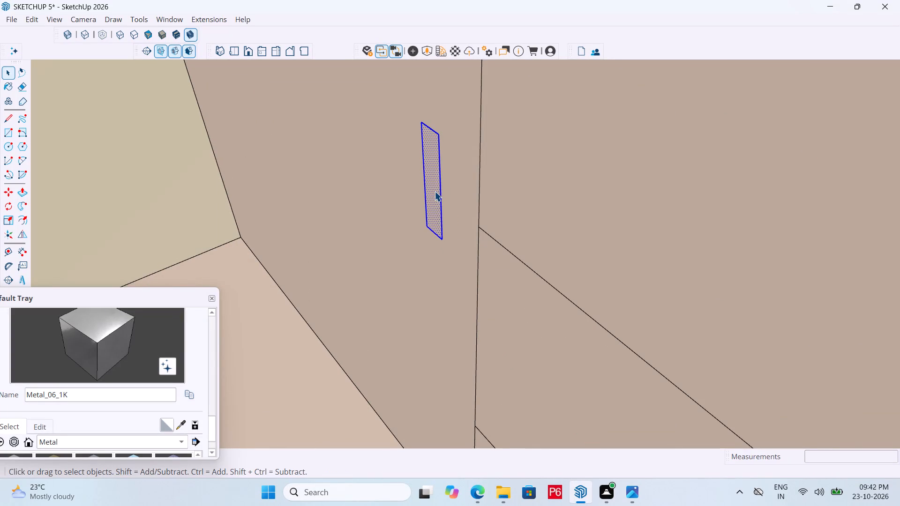
right_click(435, 191)
click(489, 301)
key(space)
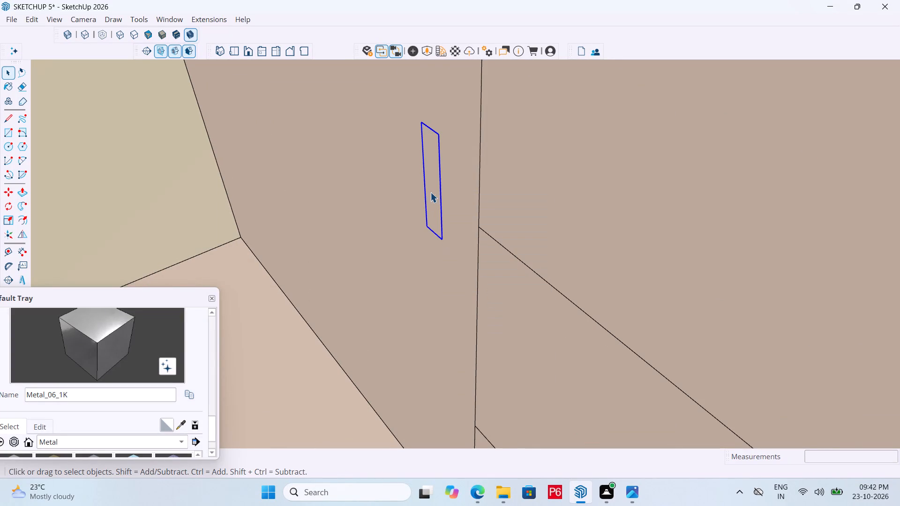
Paint the face of the vertical handle group on the cabinet panel with the Metal_06_1K material.
click(431, 191)
click(431, 191)
click(432, 179)
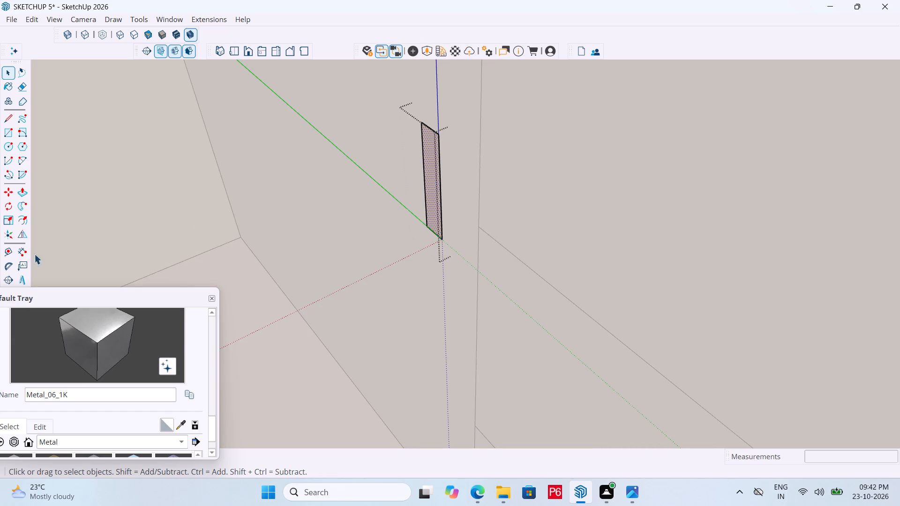
scroll(52, 414, down, 2)
click(19, 428)
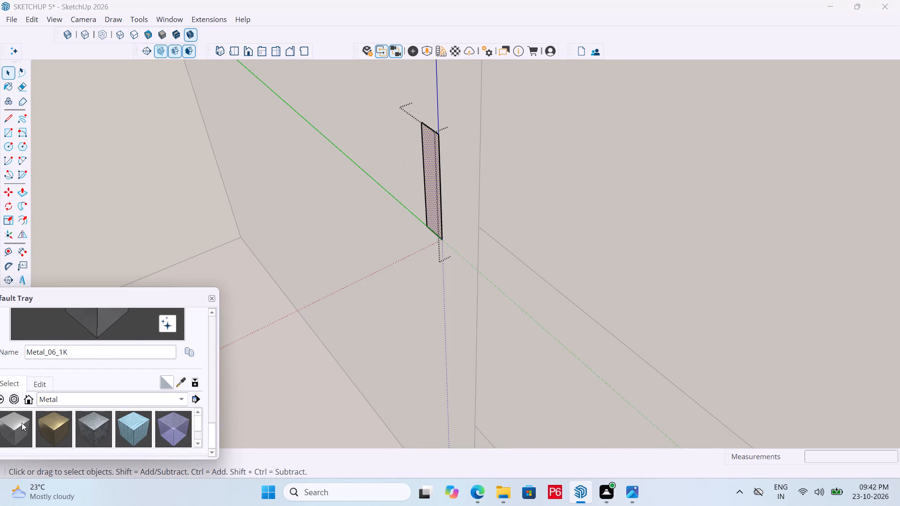
click(433, 163)
key(space)
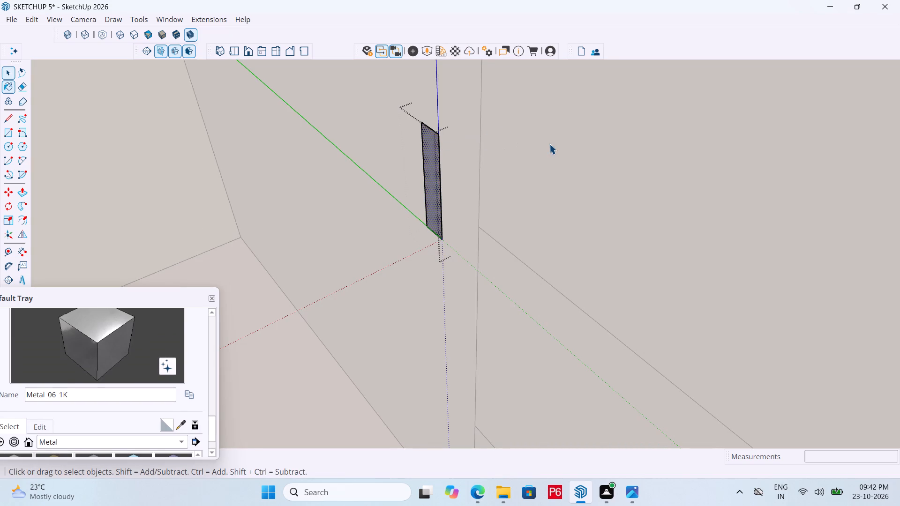
Push/Pull the handle's face out about 3/16" from the cabinet panel and close the handle group.
key(p)
click(435, 178)
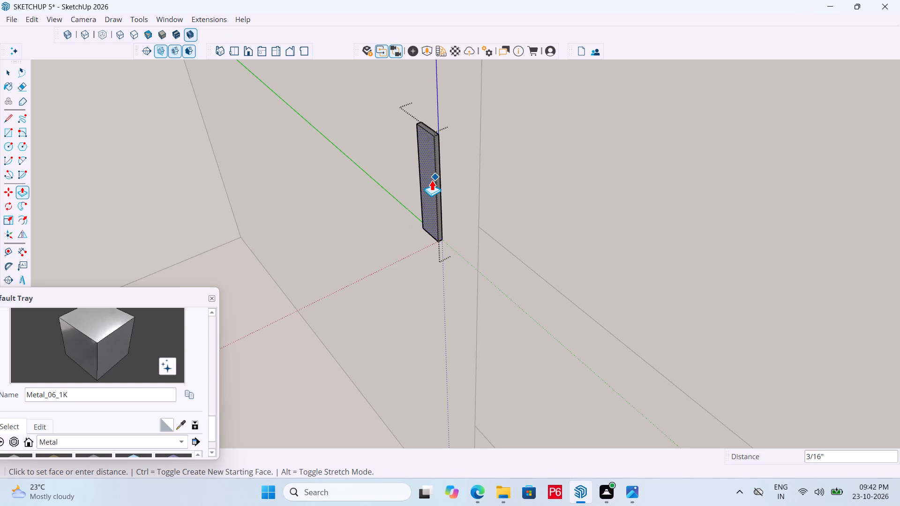
click(431, 180)
key(space)
click(584, 169)
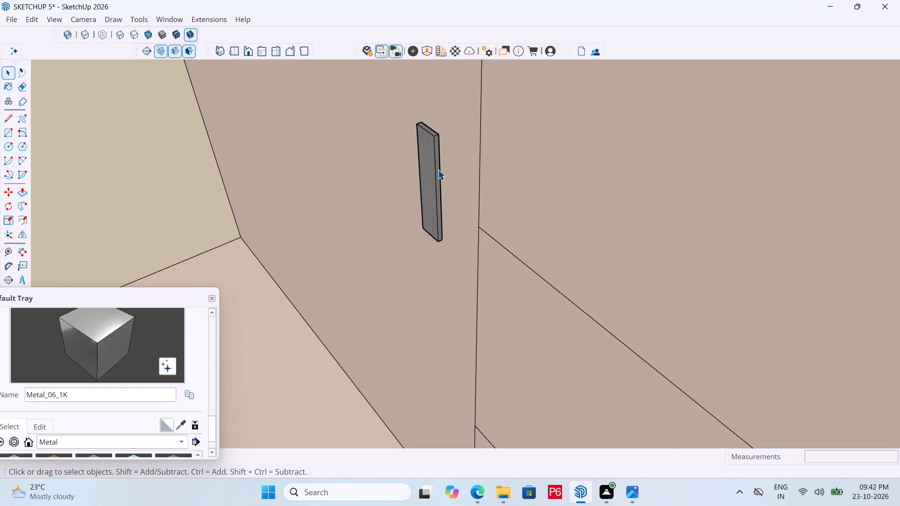
Copy the vertical handle about 5' 2 13/16" along the counter front to the cabinet panel on the other side of the drawers.
click(438, 170)
scroll(314, 110, down, 5)
key(m)
scroll(377, 183, up, 3)
middle_drag(377, 182, 386, 179)
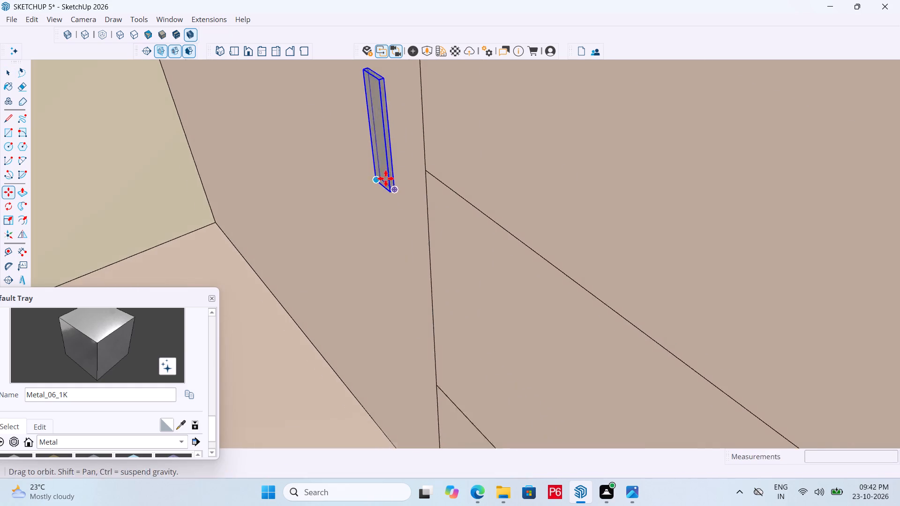
middle_drag(386, 179, 384, 179)
scroll(386, 179, up, 13)
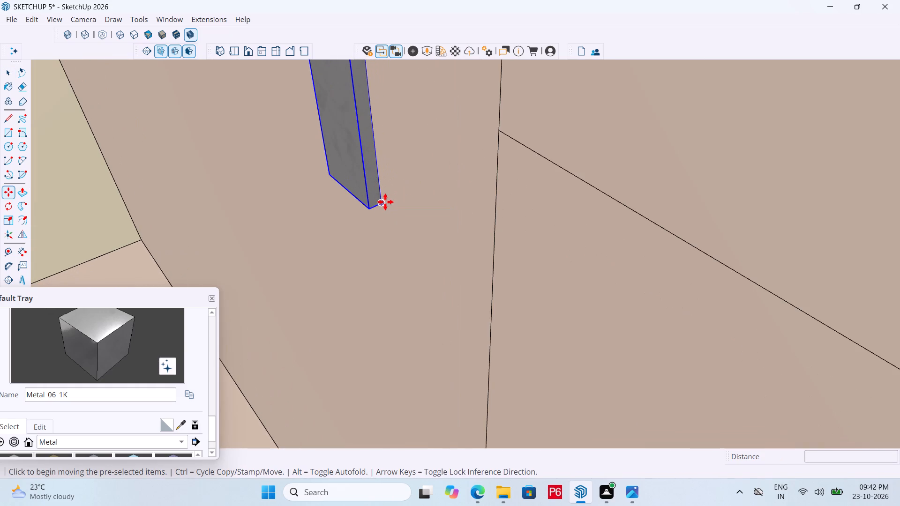
click(384, 202)
scroll(433, 152, down, 5)
scroll(266, 116, down, 4)
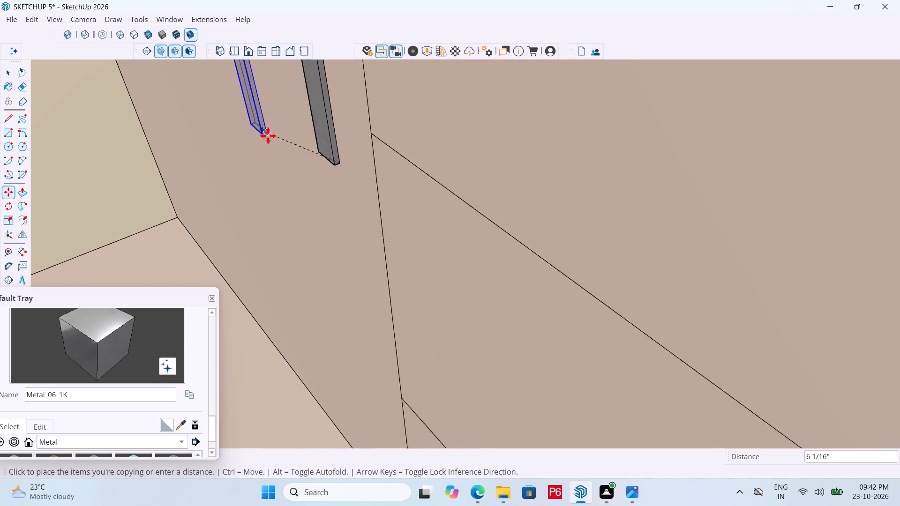
scroll(268, 136, down, 16)
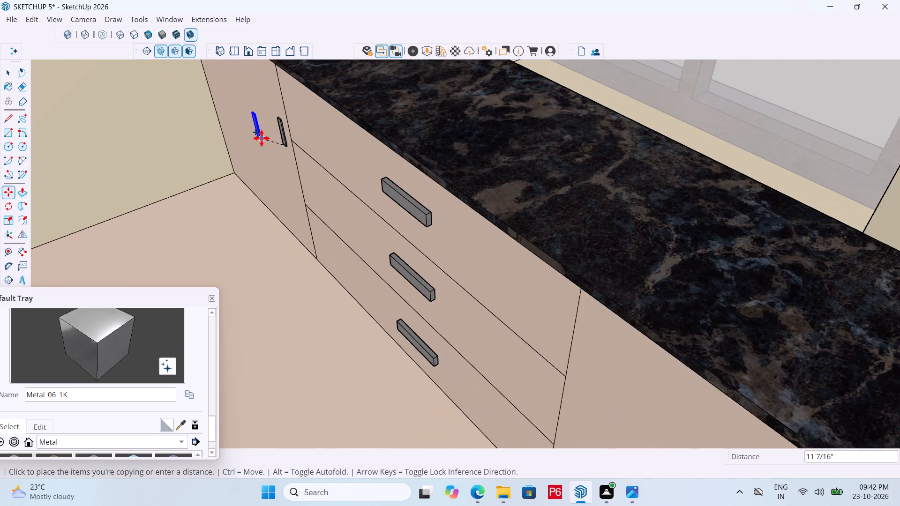
scroll(262, 138, down, 6)
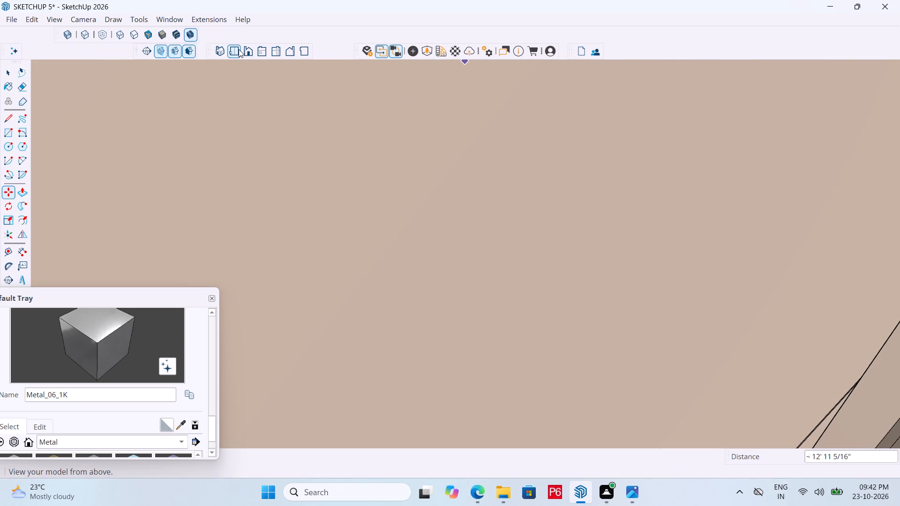
click(222, 51)
click(235, 48)
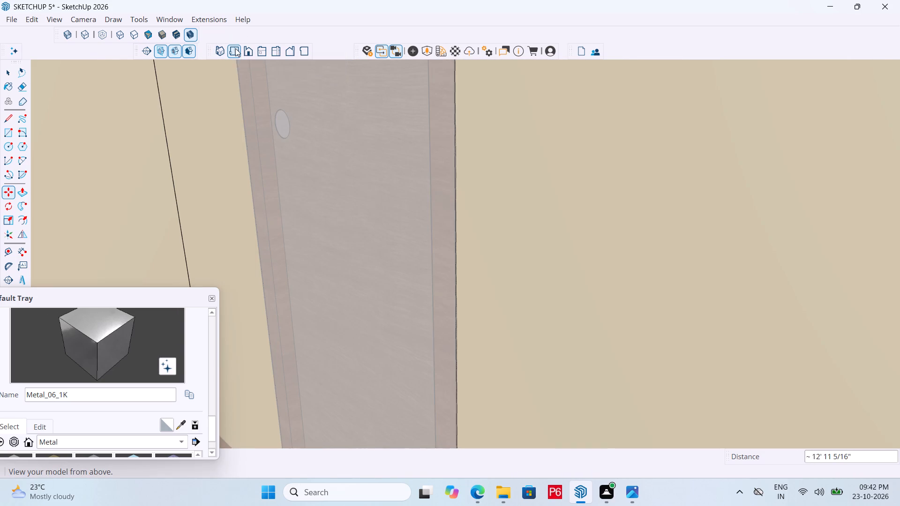
scroll(428, 116, down, 12)
middle_drag(420, 238, 493, 219)
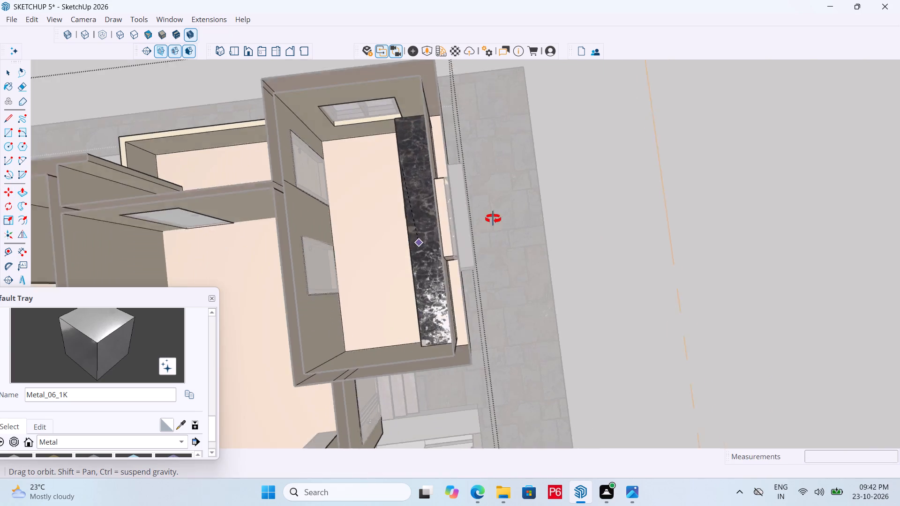
middle_drag(493, 219, 679, 101)
scroll(437, 303, up, 12)
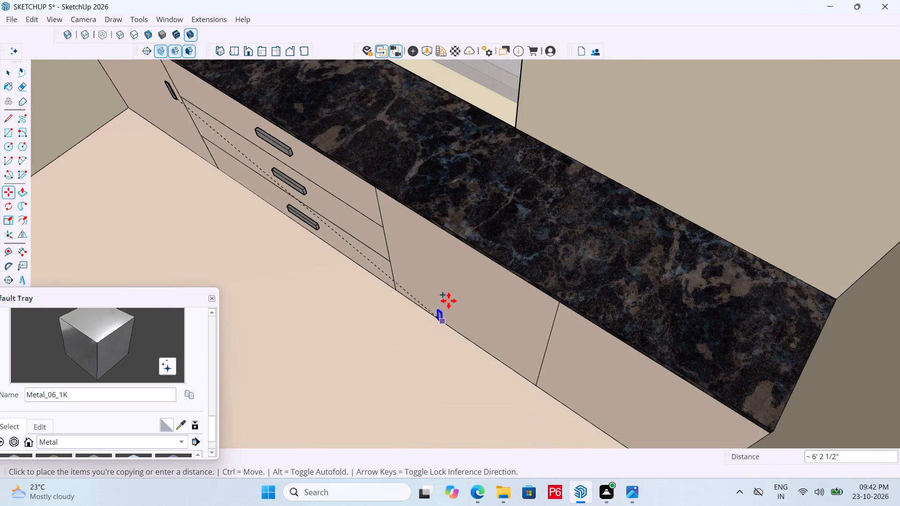
middle_drag(455, 282, 474, 213)
scroll(456, 281, up, 1)
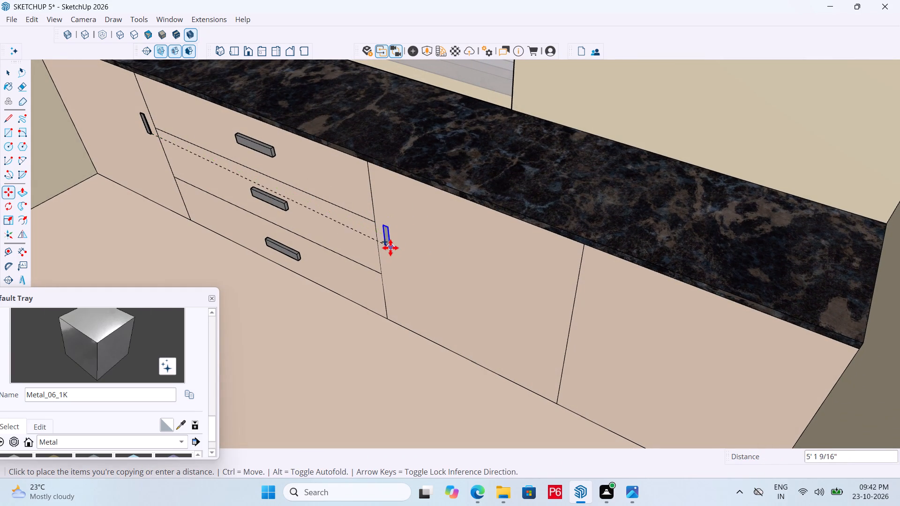
click(394, 246)
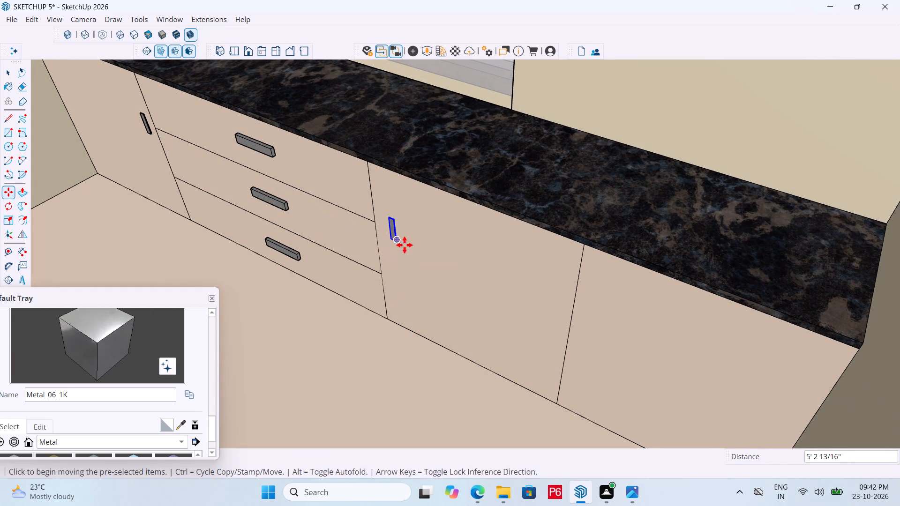
Copy the new vertical handle about 2' 11" along the counter front onto the last cabinet panel, near its dividing line.
scroll(407, 240, up, 18)
middle_click(385, 236)
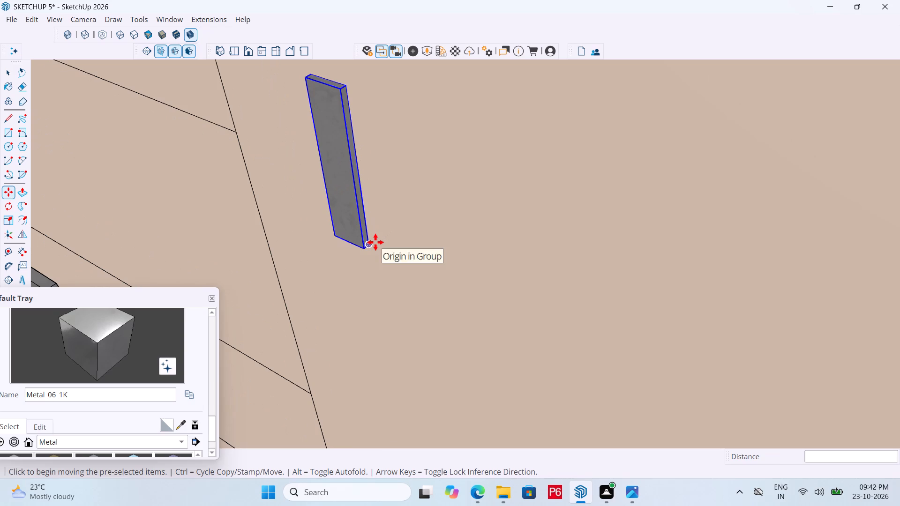
click(375, 242)
scroll(427, 229, down, 5)
scroll(330, 212, down, 6)
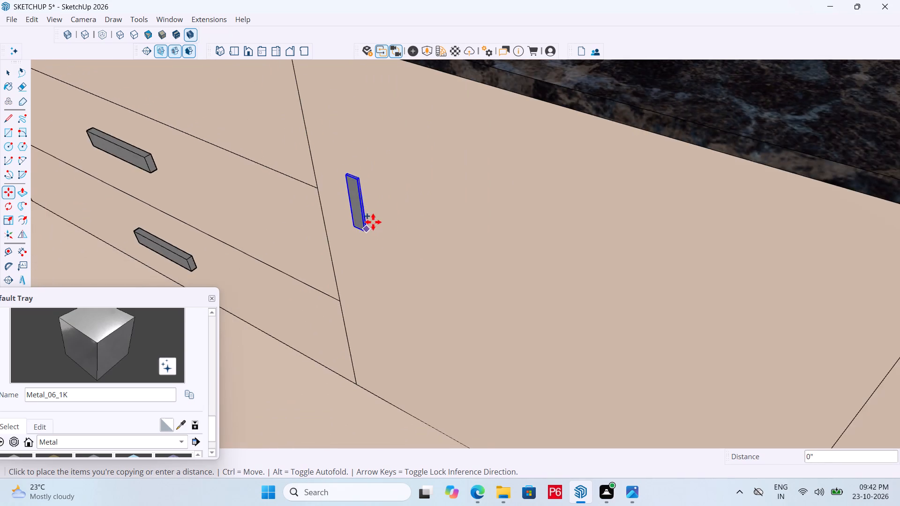
scroll(388, 217, down, 7)
scroll(343, 232, down, 4)
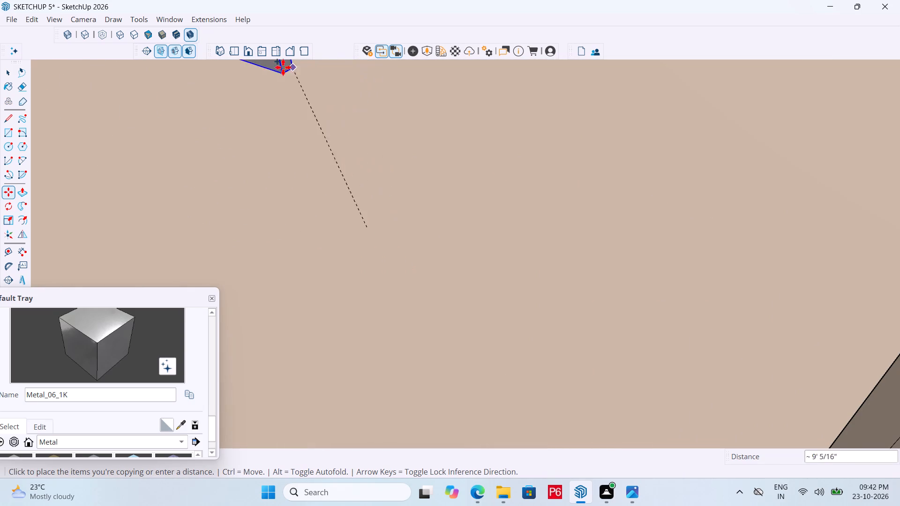
click(233, 53)
scroll(548, 171, down, 7)
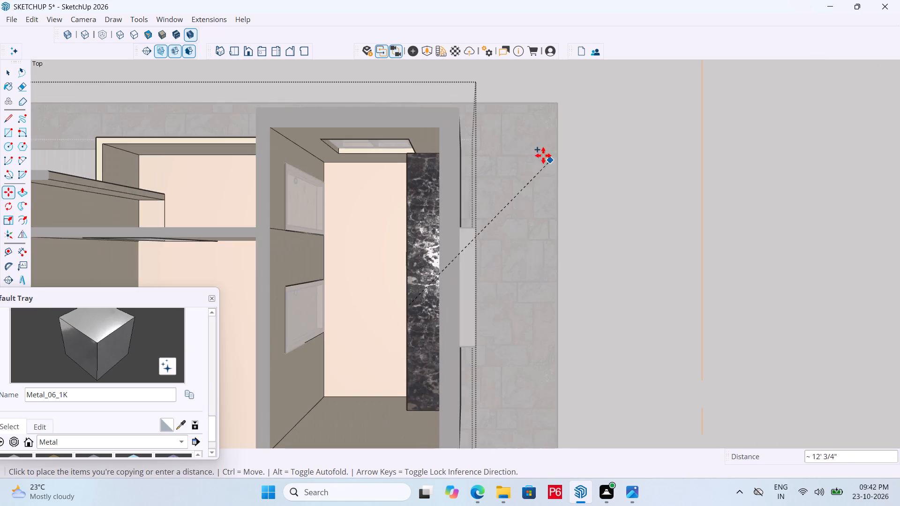
scroll(601, 143, down, 5)
middle_drag(472, 254, 336, 225)
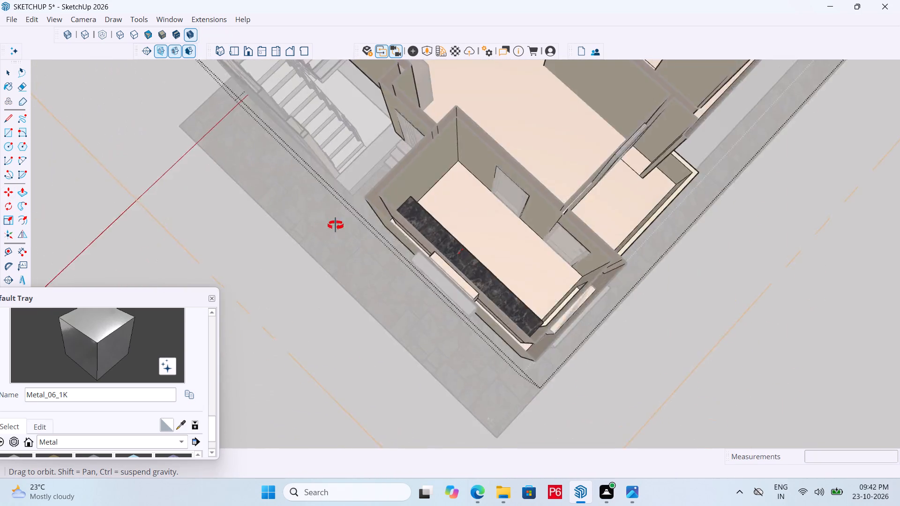
middle_drag(336, 225, 274, 155)
scroll(502, 277, up, 6)
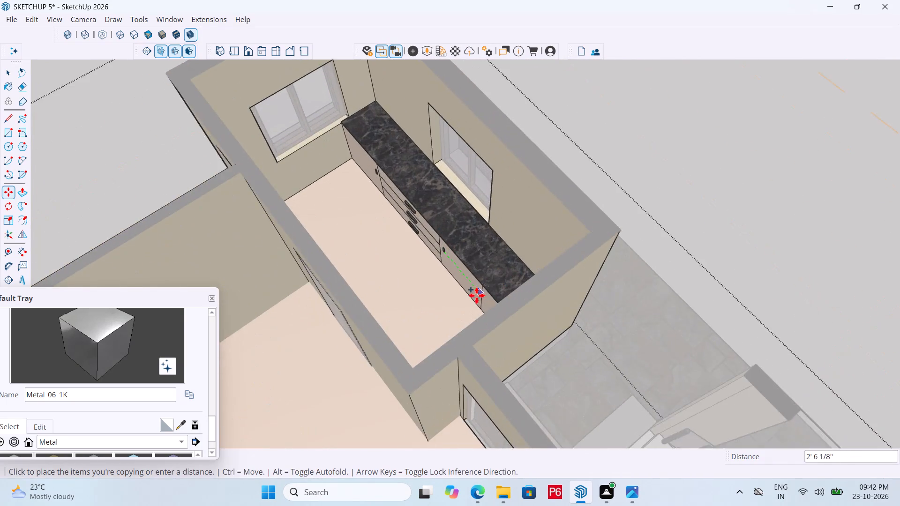
scroll(477, 296, up, 12)
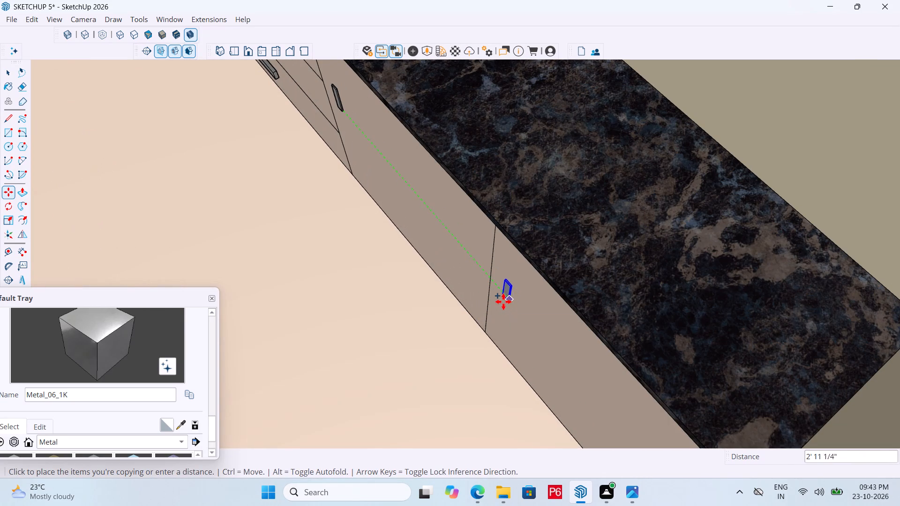
click(507, 302)
Save the model.
scroll(472, 180, down, 2)
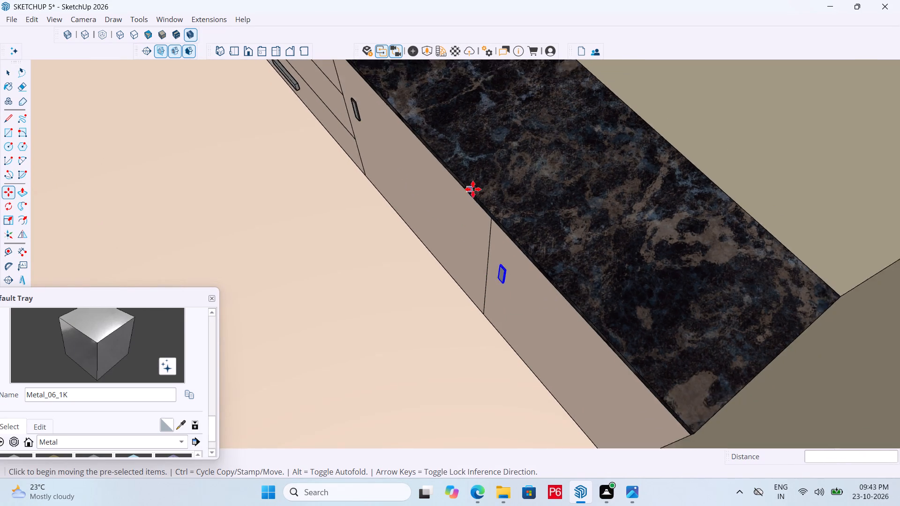
scroll(473, 189, down, 3)
key(ctrl+s)
key(ctrl+s)
key(ctrl+s)
key(ctrl+s)
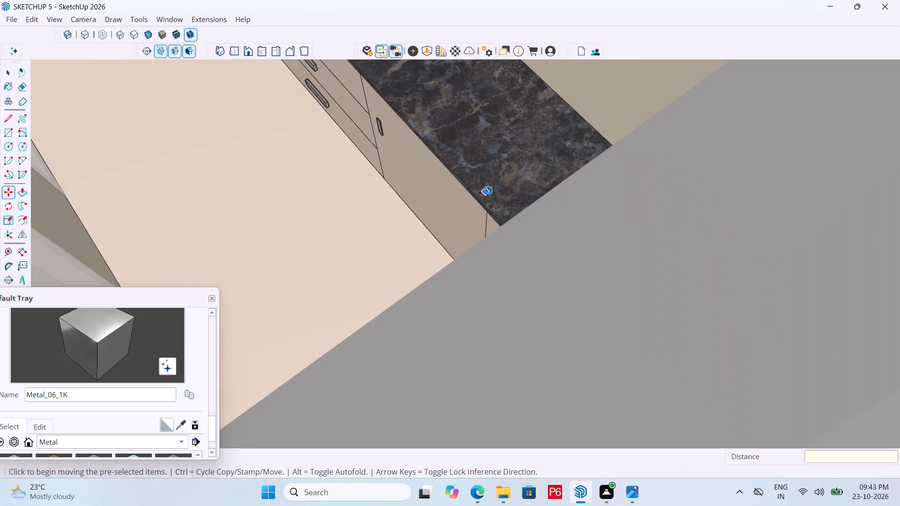
key(ctrl+s)
key(ctrl+s)
key(ctrl+s)
key(space)
Examine the counter front with its drawer and cabinet handles from inside and above the room.
scroll(527, 178, down, 7)
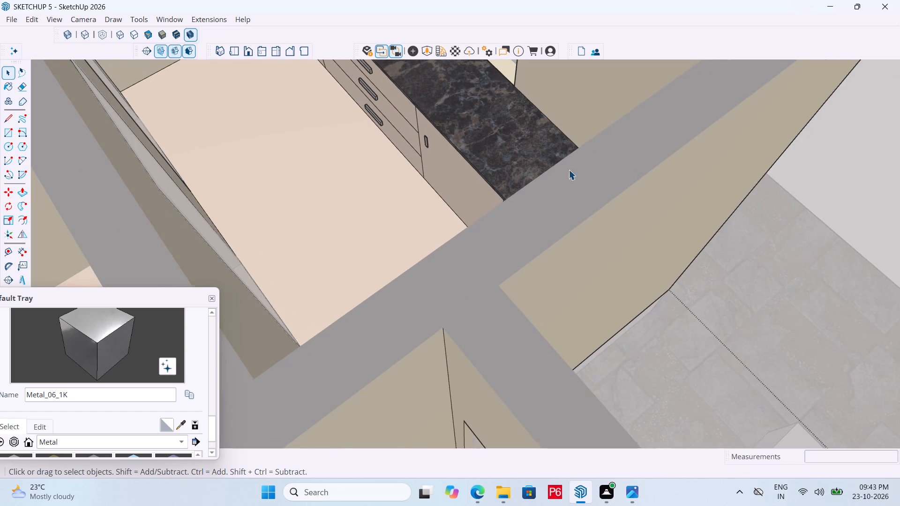
scroll(592, 183, down, 8)
scroll(481, 216, down, 6)
middle_drag(412, 229, 533, 220)
scroll(412, 229, down, 1)
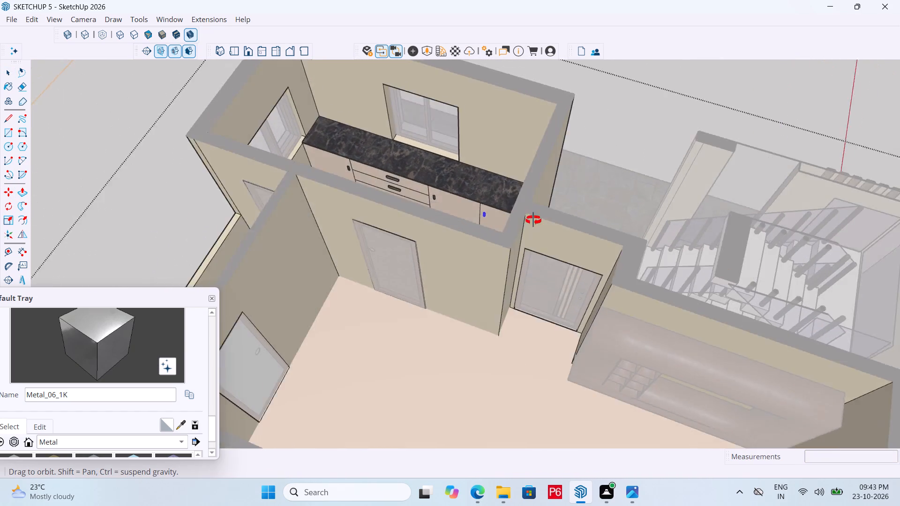
middle_drag(533, 220, 495, 218)
scroll(446, 175, down, 4)
middle_drag(398, 185, 373, 200)
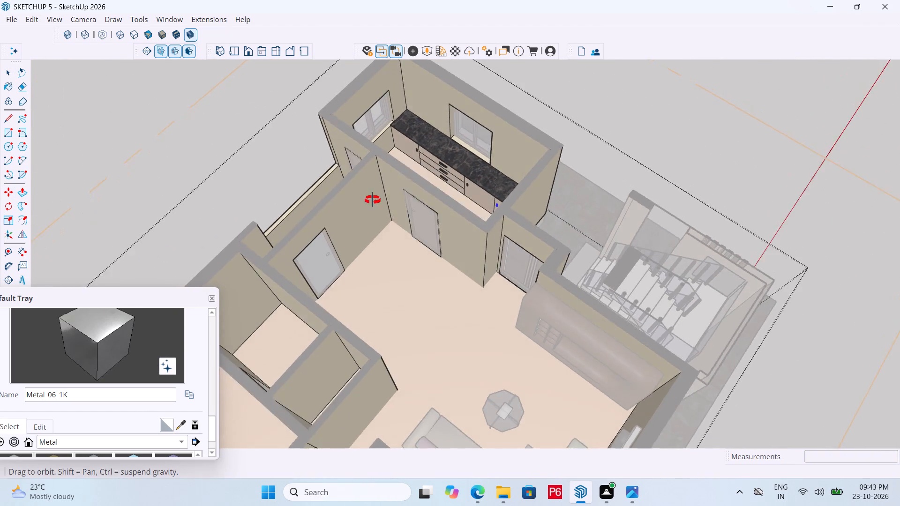
middle_drag(373, 200, 375, 199)
scroll(444, 164, up, 15)
scroll(478, 300, down, 5)
middle_drag(479, 243, 480, 242)
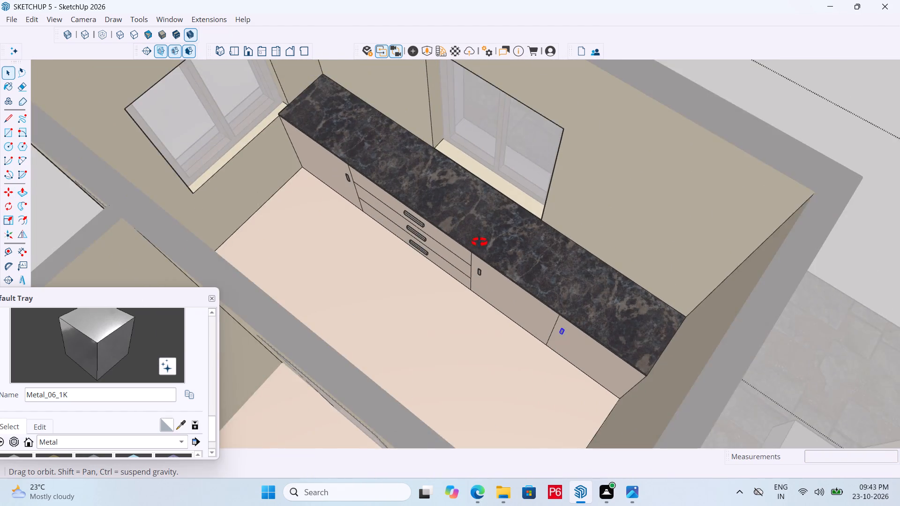
middle_drag(480, 242, 500, 204)
Deselect the last handle and close the groups being edited to return to the whole model.
key(space)
click(588, 177)
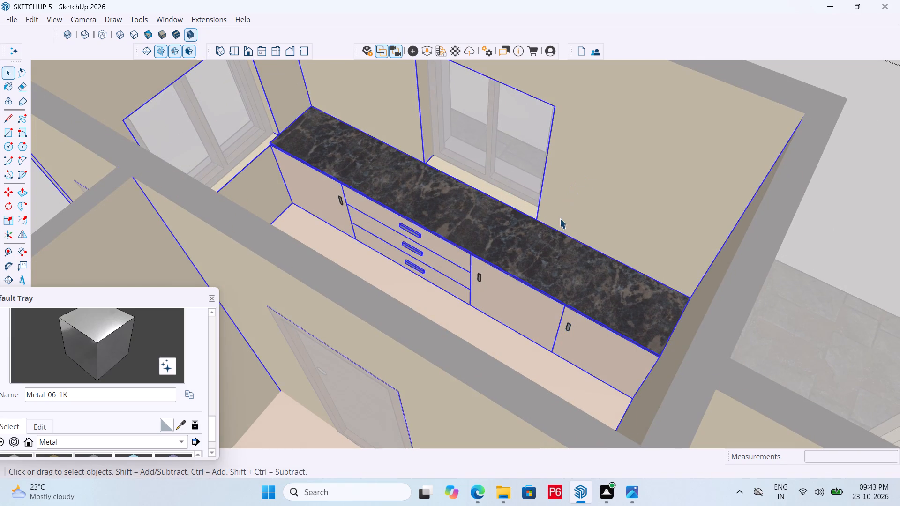
click(570, 217)
double_click(528, 295)
click(499, 293)
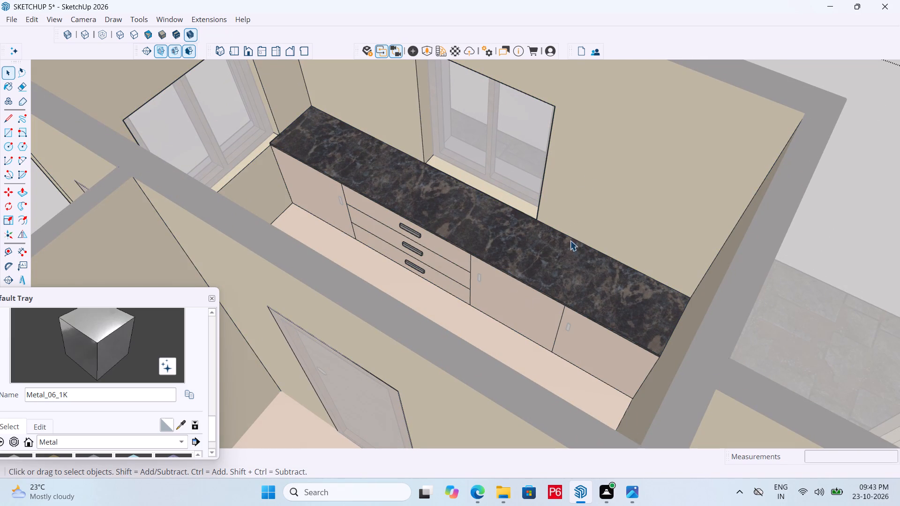
double_click(607, 210)
double_click(818, 188)
click(847, 190)
scroll(427, 297, down, 7)
double_click(630, 186)
click(640, 170)
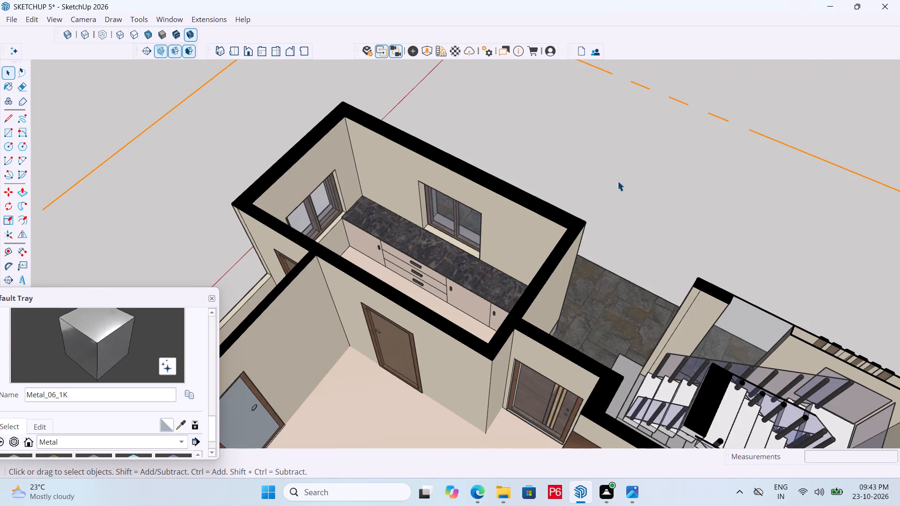
Save the model with the counter in close view.
scroll(424, 296, up, 9)
key(ctrl+s)
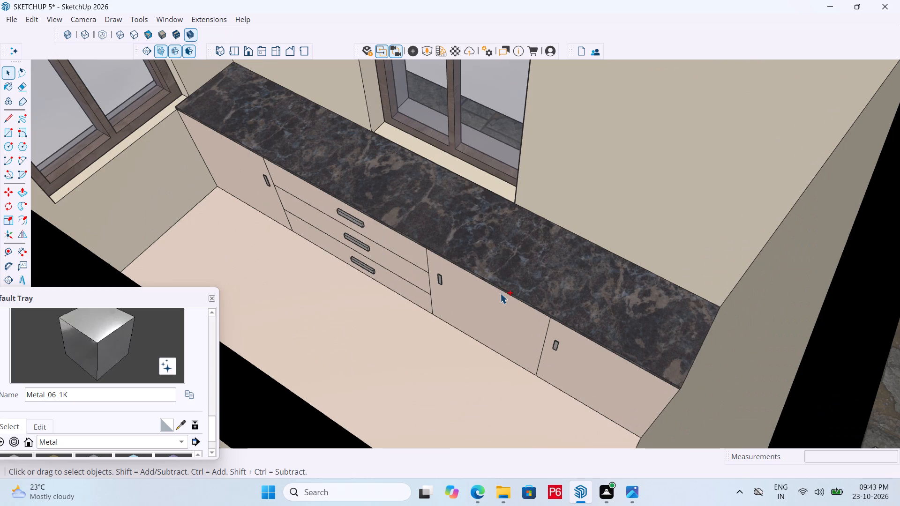
key(ctrl+s)
key(ctrl+s)
key(ctrl+s)
key(ctrl+s)
key(ctrl+s)
key(space)
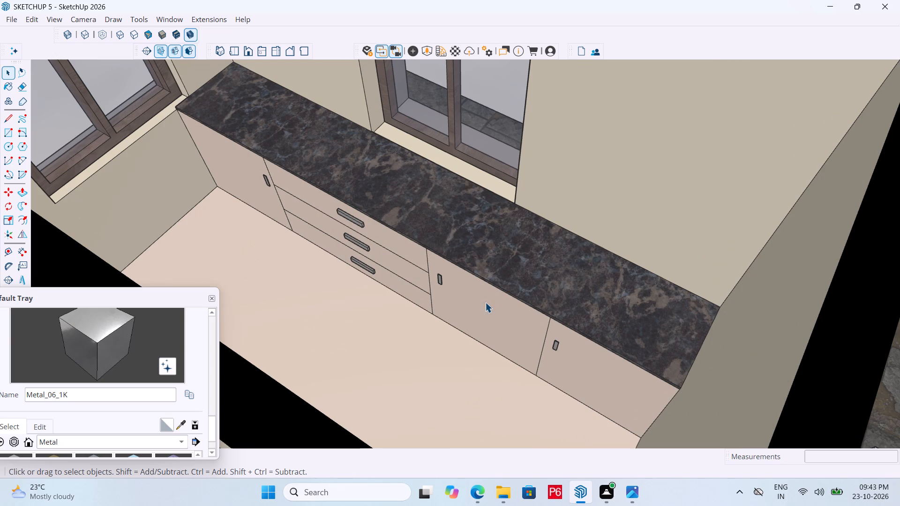
Select the group that holds the room's walls and the counter.
click(485, 302)
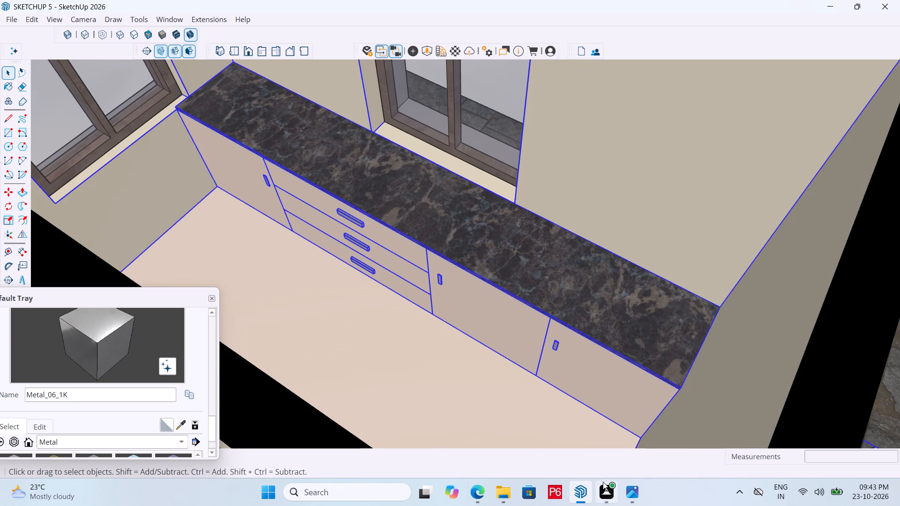
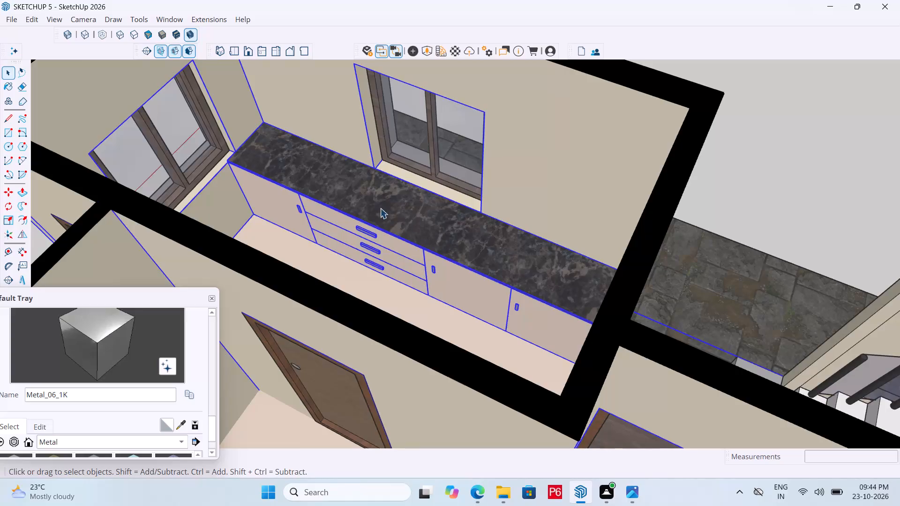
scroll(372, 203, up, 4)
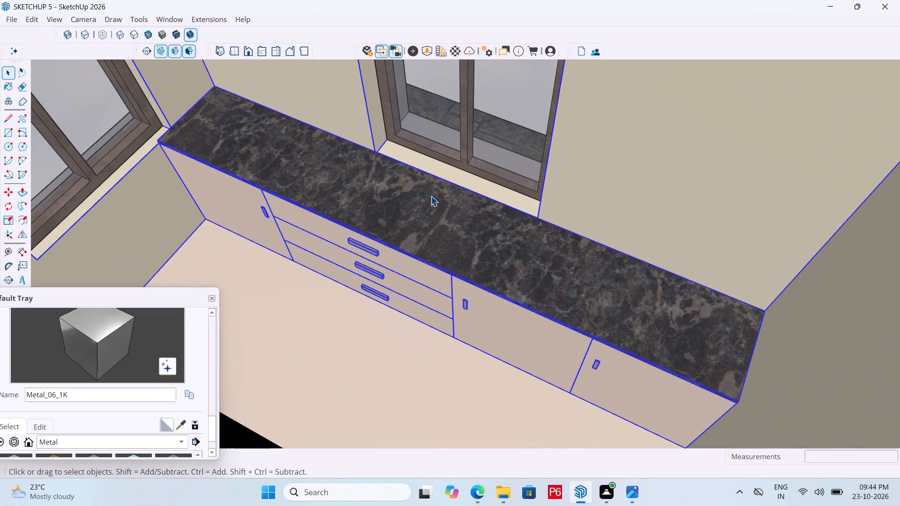
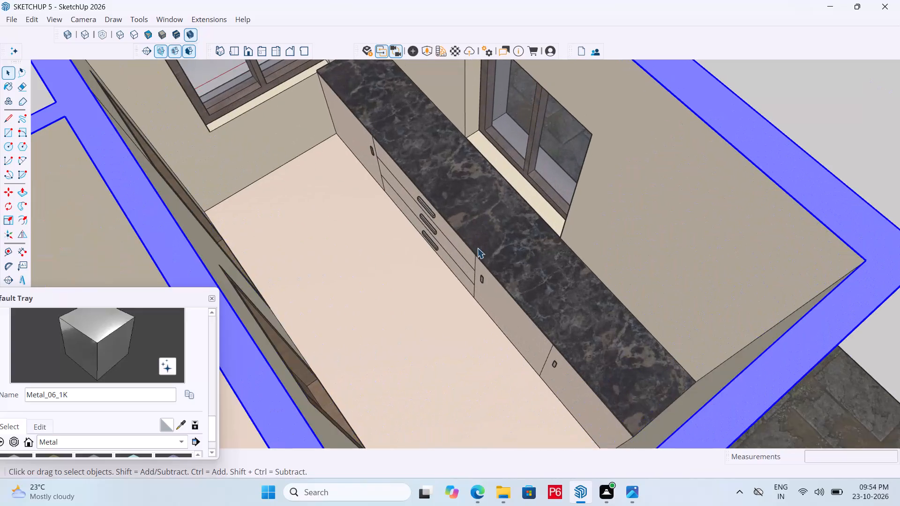
Save the model with the finished counter handles.
middle_drag(477, 248, 506, 193)
scroll(570, 337, up, 2)
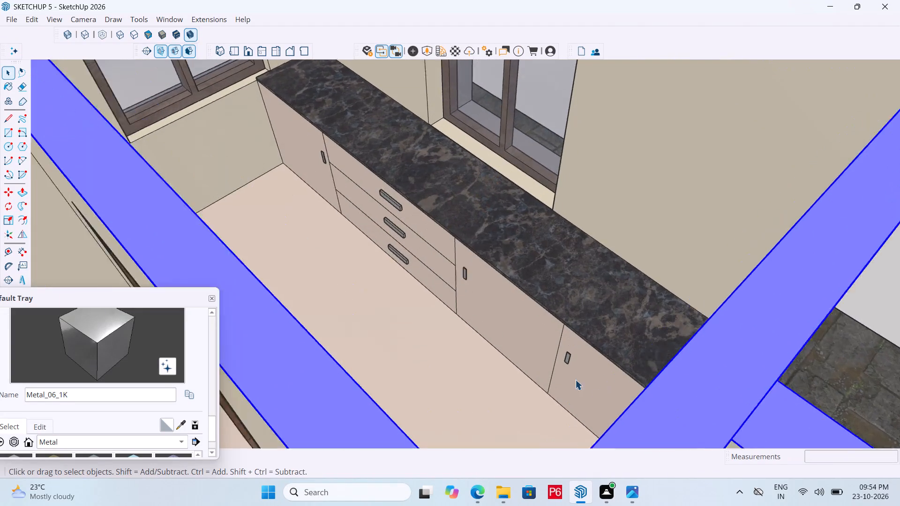
scroll(575, 379, up, 9)
scroll(535, 351, down, 3)
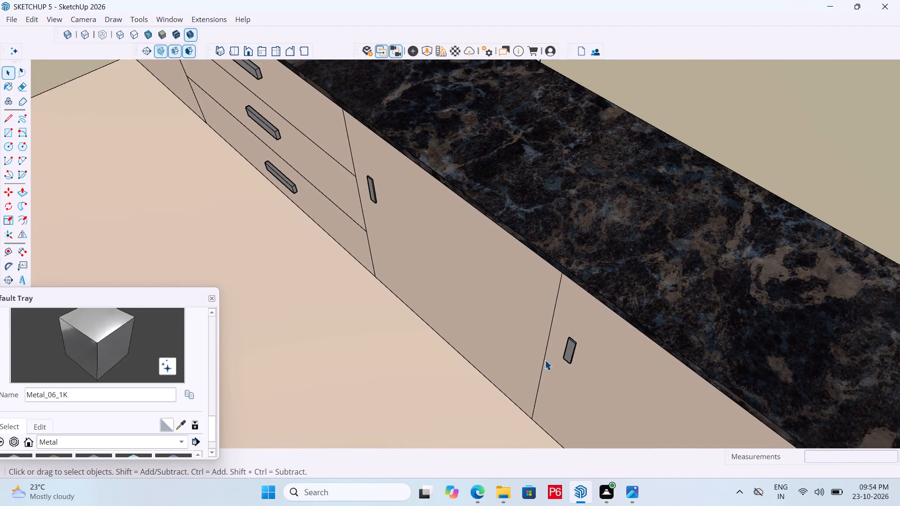
scroll(545, 360, down, 2)
scroll(536, 320, down, 3)
key(ctrl+s)
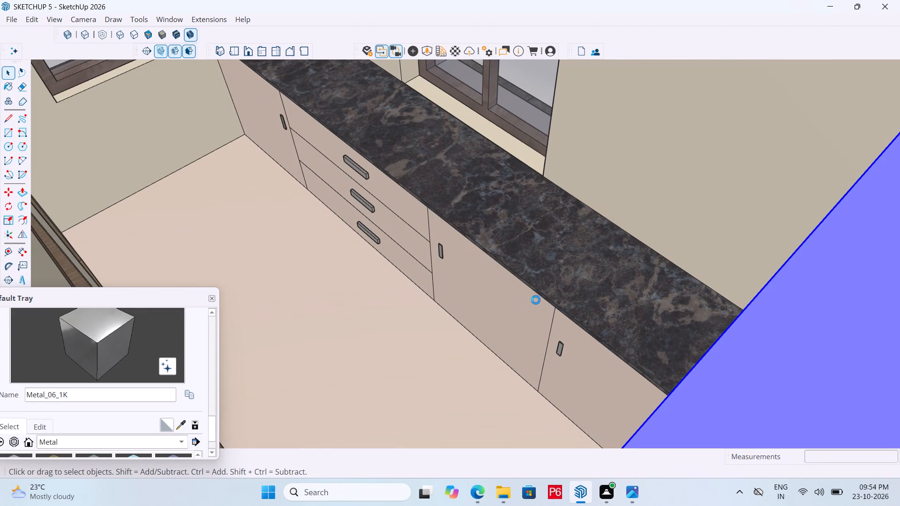
key(ctrl+s)
key(ctrl+s)
key(ctrl+s)
key(ctrl+s)
key(space)
Examine the front room's window wall and the space above the marble-topped counter.
scroll(473, 319, down, 5)
middle_drag(438, 365, 499, 372)
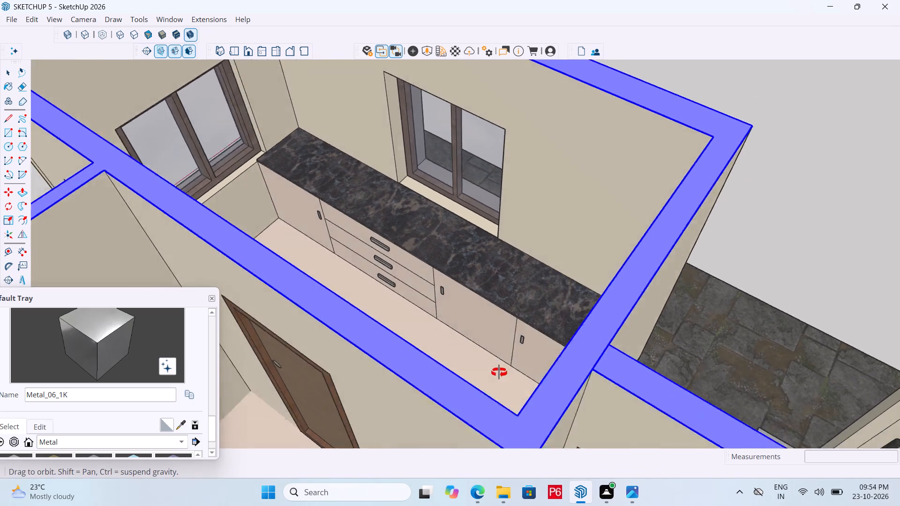
middle_drag(499, 372, 545, 376)
scroll(407, 340, down, 4)
middle_drag(366, 252, 278, 204)
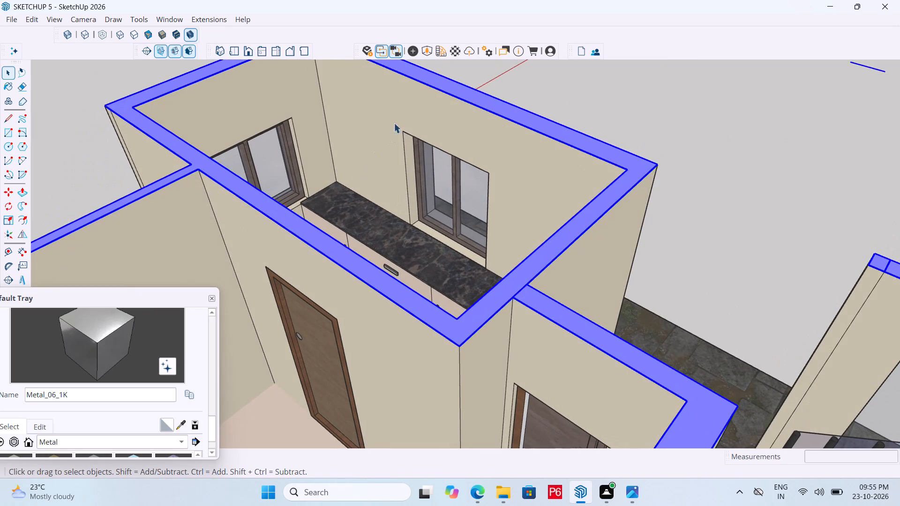
scroll(402, 98, up, 4)
scroll(368, 199, down, 4)
middle_click(377, 141)
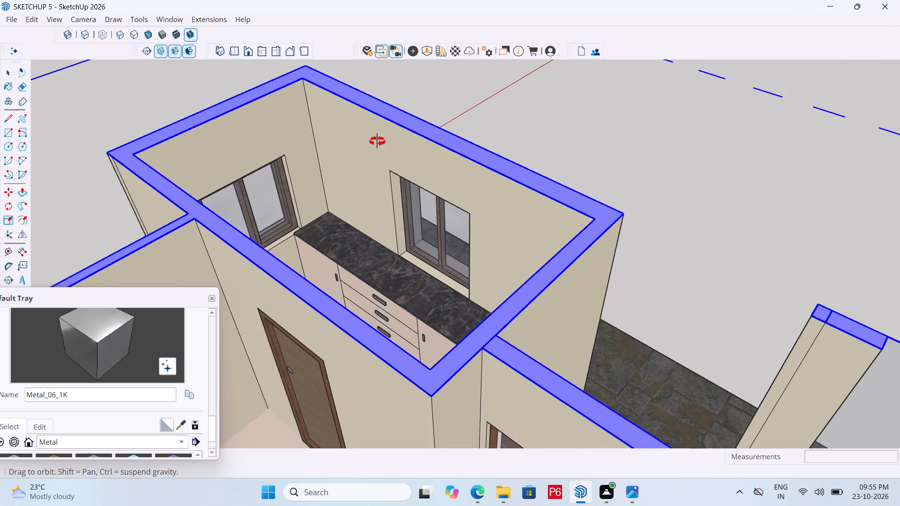
scroll(377, 141, up, 2)
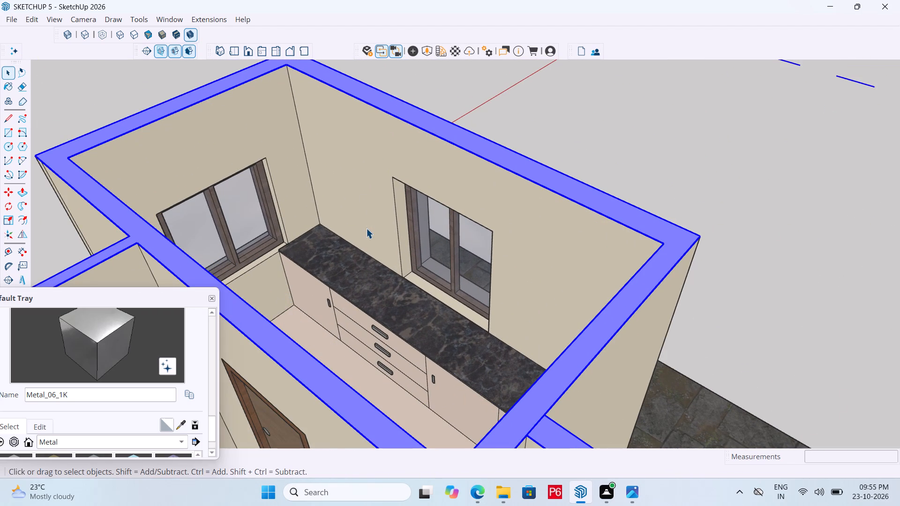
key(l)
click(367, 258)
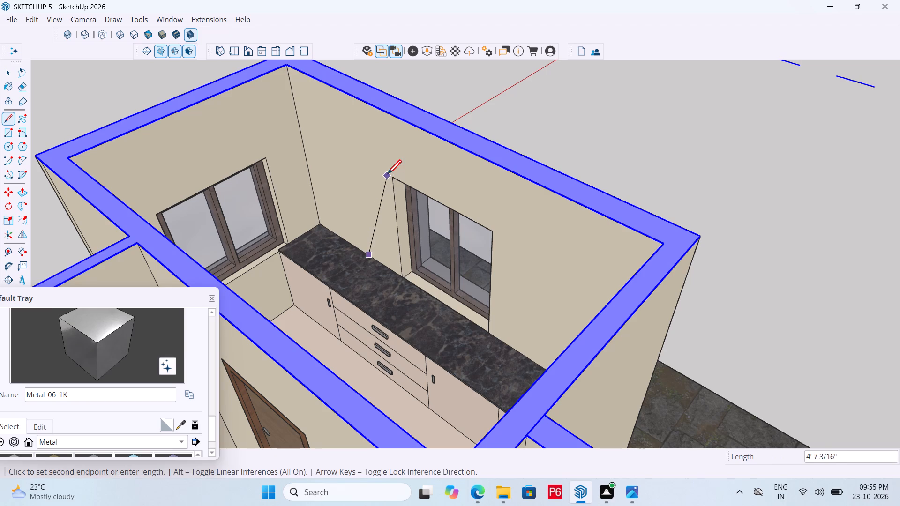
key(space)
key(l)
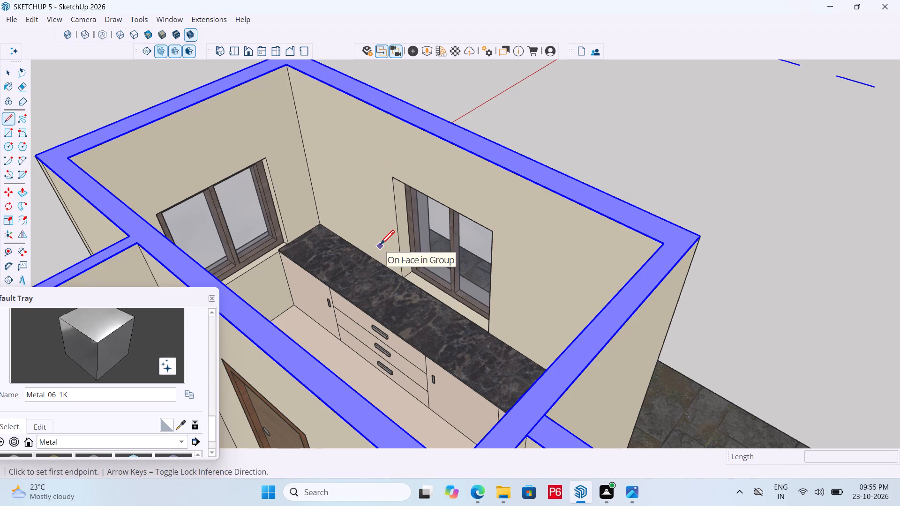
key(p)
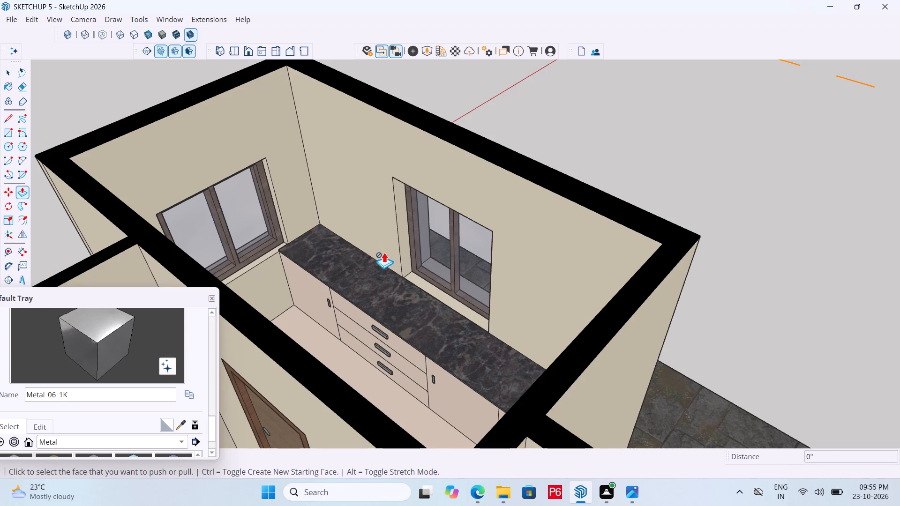
Place a guide line parallel to the countertop's back edge, level with the top of the window above the counter.
key(t)
drag(391, 268, 391, 260)
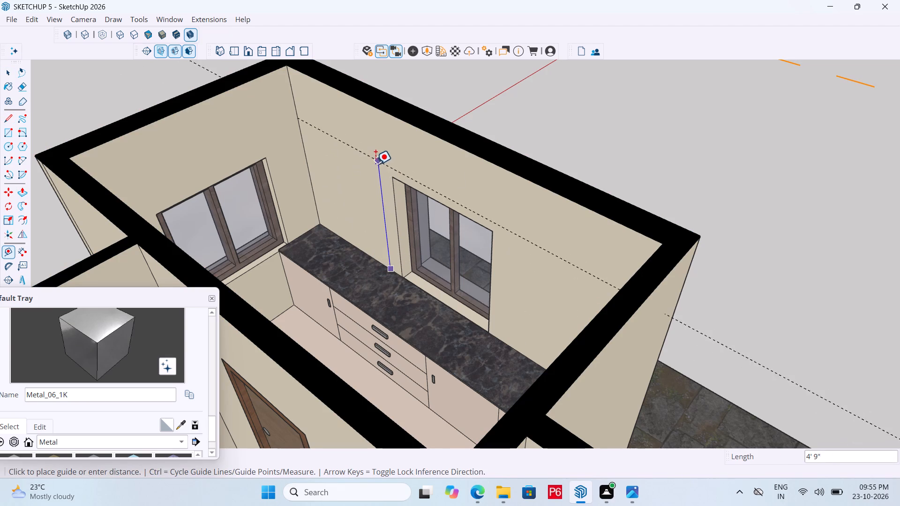
click(397, 180)
key(space)
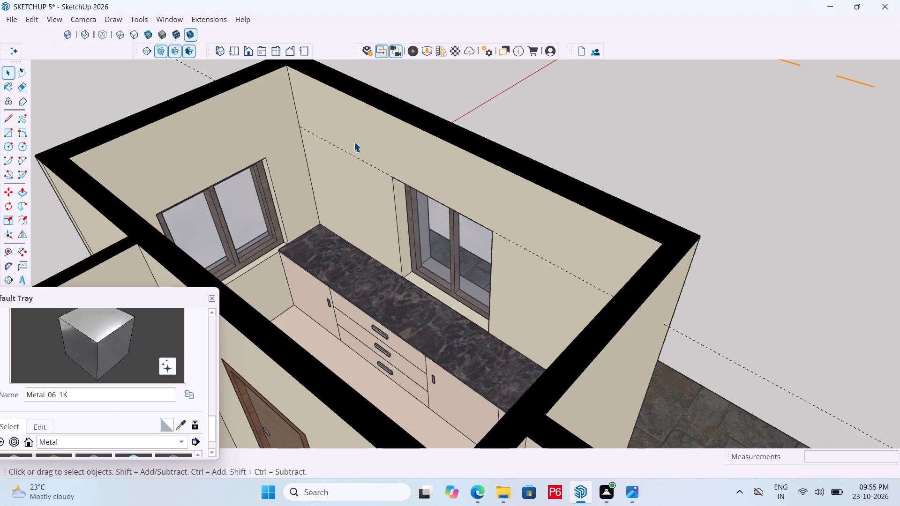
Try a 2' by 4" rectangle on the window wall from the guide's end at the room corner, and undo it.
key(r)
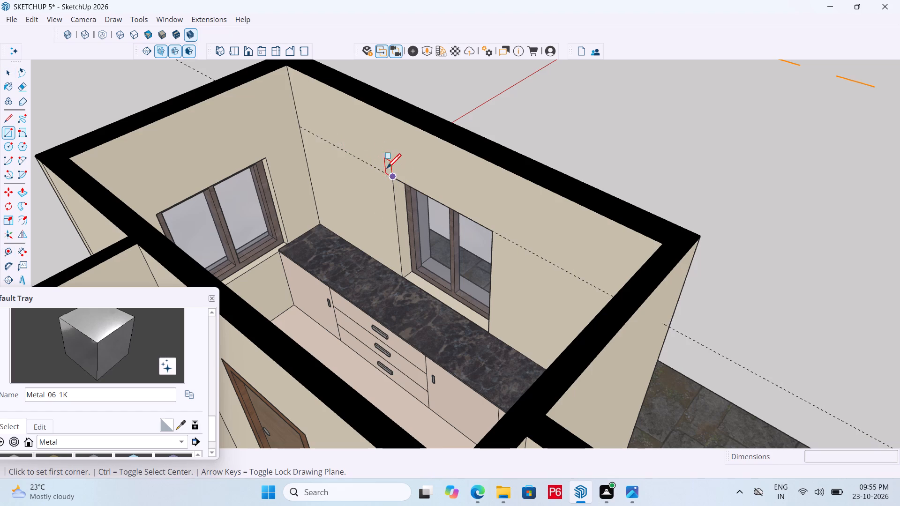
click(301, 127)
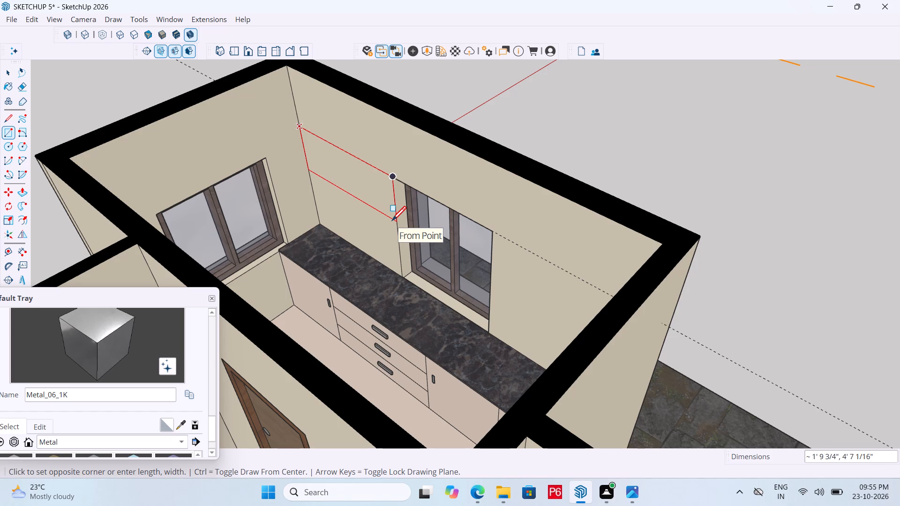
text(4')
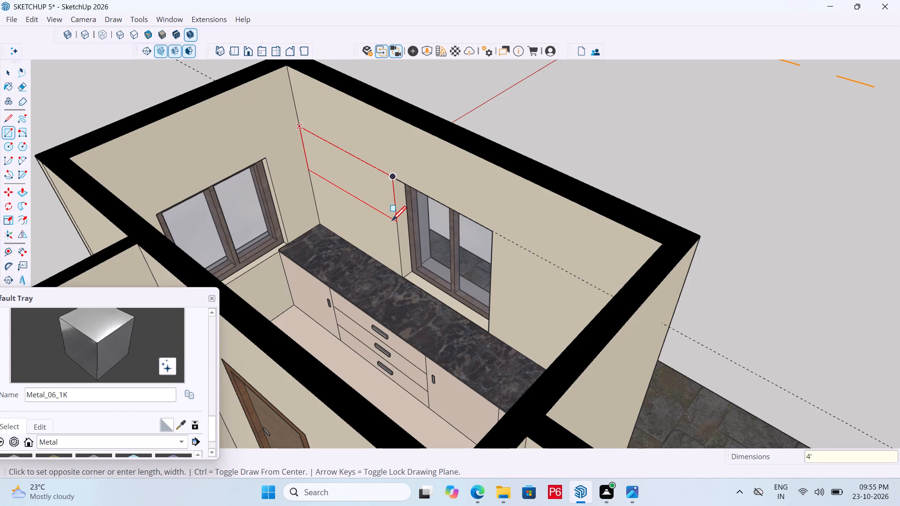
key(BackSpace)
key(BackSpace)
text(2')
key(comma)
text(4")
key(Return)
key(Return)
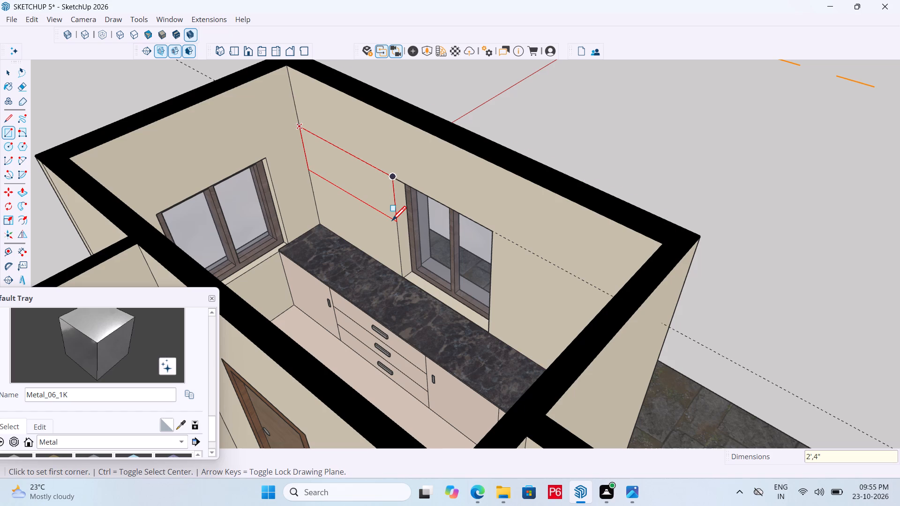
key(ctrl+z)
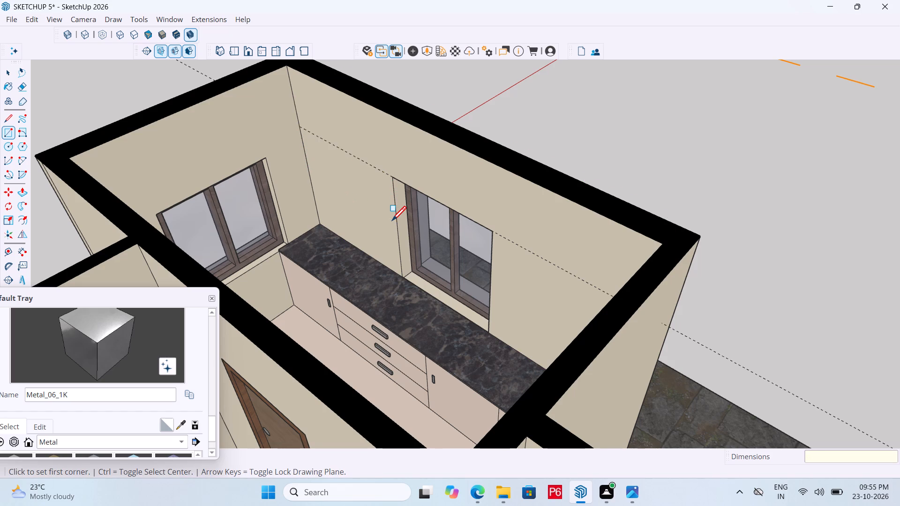
Draw a 2' high by 4' wide rectangle on the window wall, starting where the guide meets the room corner.
click(299, 130)
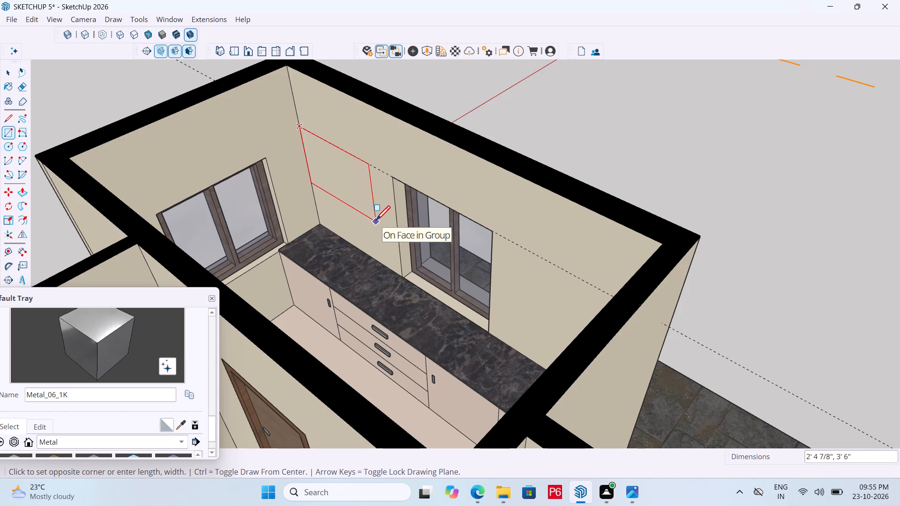
text(2',)
text(4')
key(Return)
key(space)
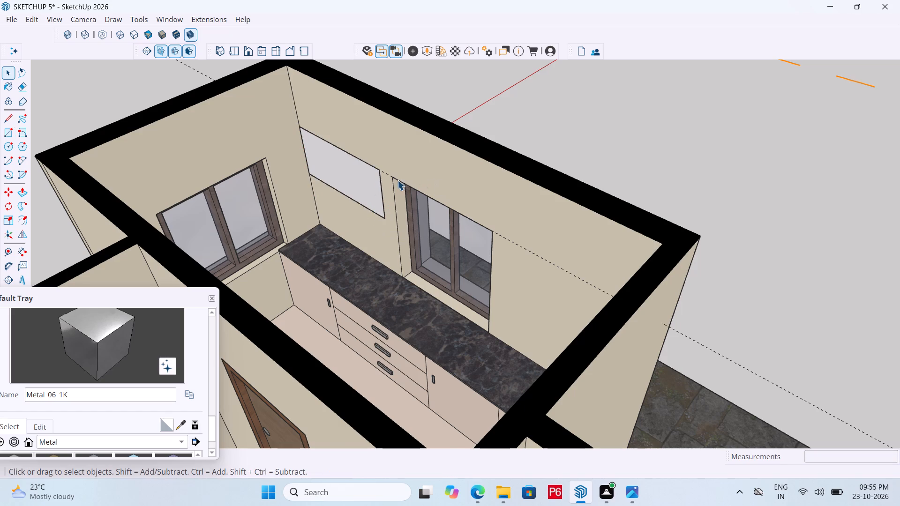
Group the wall rectangle's face and edges.
double_click(342, 185)
double_click(339, 172)
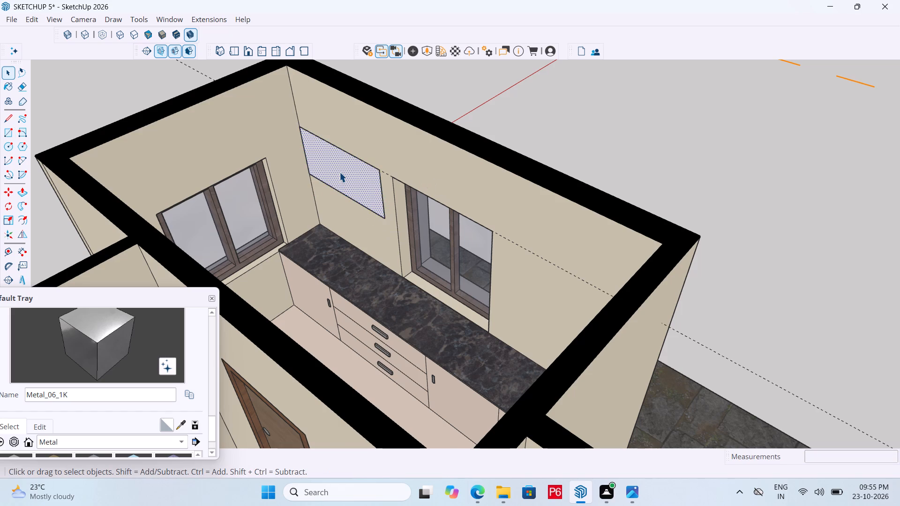
right_click(339, 172)
click(392, 283)
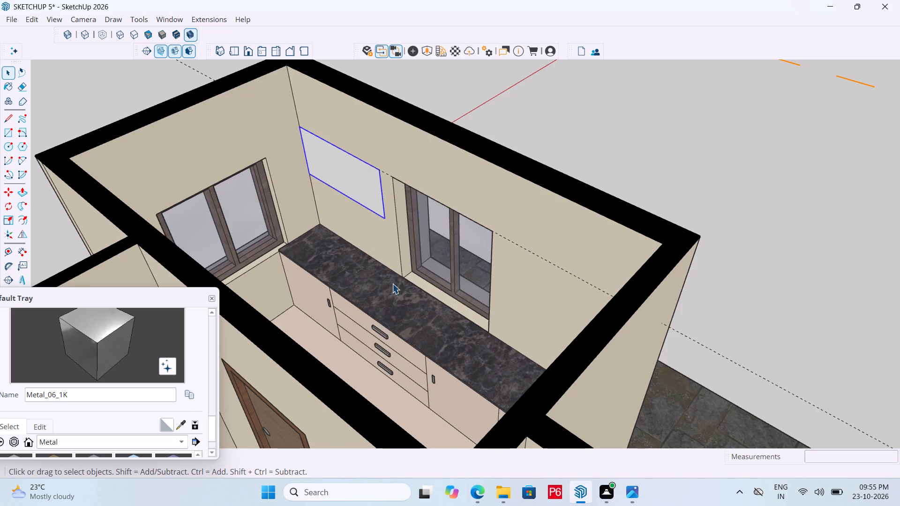
Erase the guide line along the window's top.
key(r)
key(e)
drag(528, 267, 541, 253)
Save the model with the new wall rectangle.
key(ctrl+s)
key(ctrl+s)
key(ctrl+s)
key(ctrl+s)
key(ctrl+s)
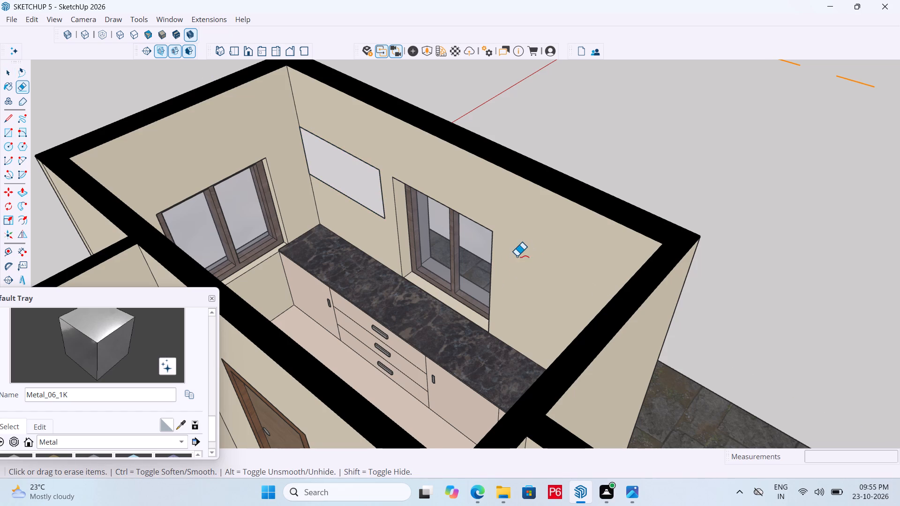
key(ctrl+s)
key(ctrl+s)
key(ctrl+s)
key(ctrl+s)
key(ctrl+s)
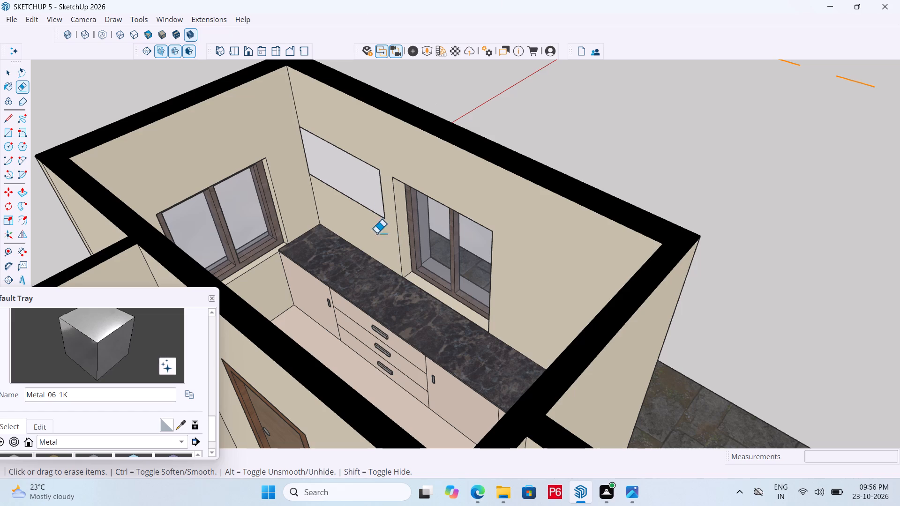
Open the wall rectangle's group for editing.
key(space)
click(367, 183)
click(368, 180)
double_click(354, 179)
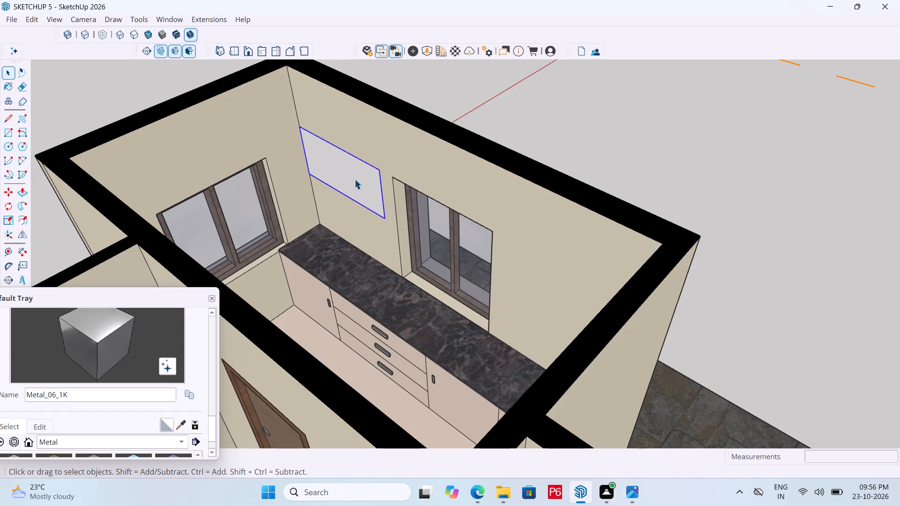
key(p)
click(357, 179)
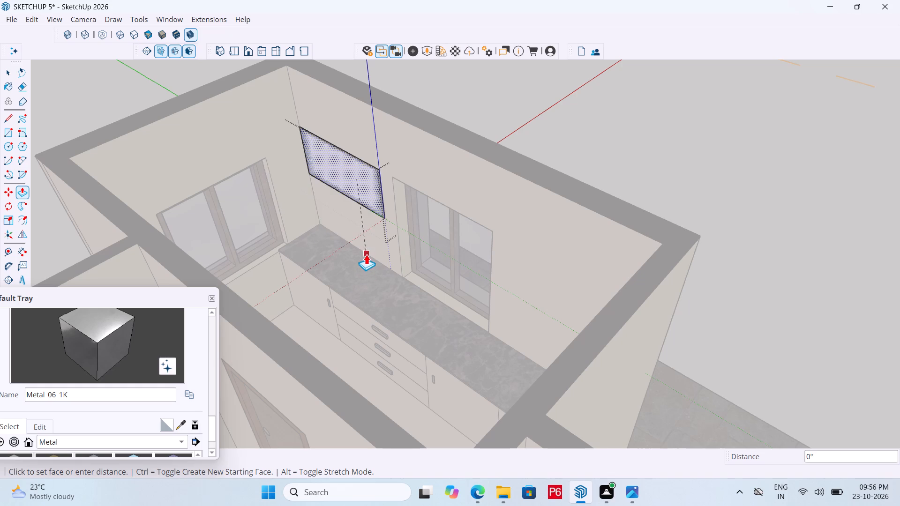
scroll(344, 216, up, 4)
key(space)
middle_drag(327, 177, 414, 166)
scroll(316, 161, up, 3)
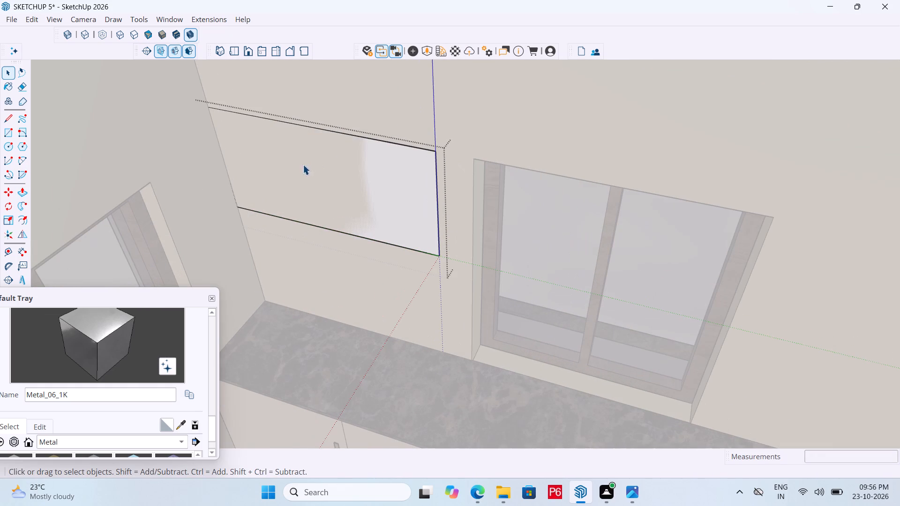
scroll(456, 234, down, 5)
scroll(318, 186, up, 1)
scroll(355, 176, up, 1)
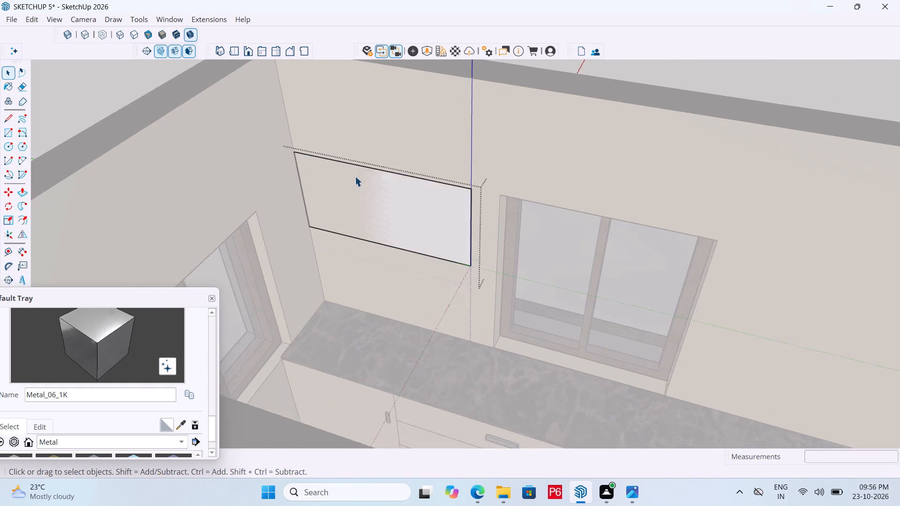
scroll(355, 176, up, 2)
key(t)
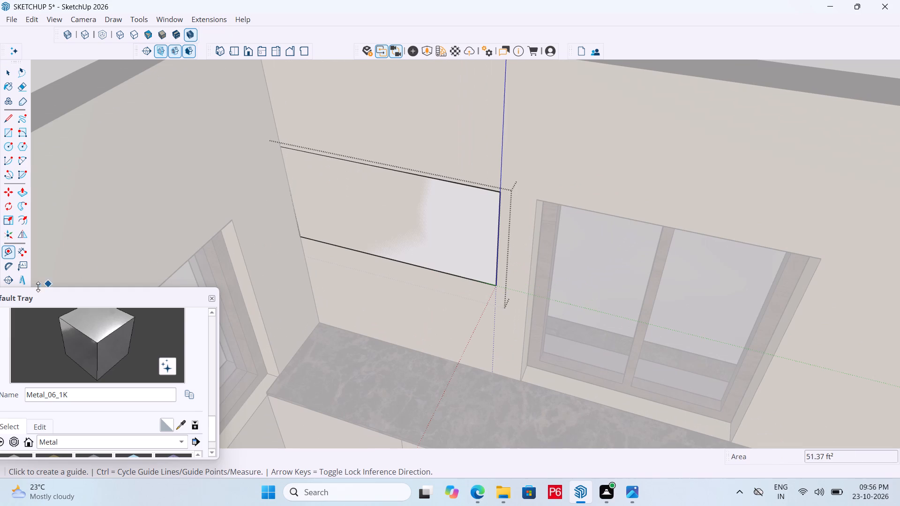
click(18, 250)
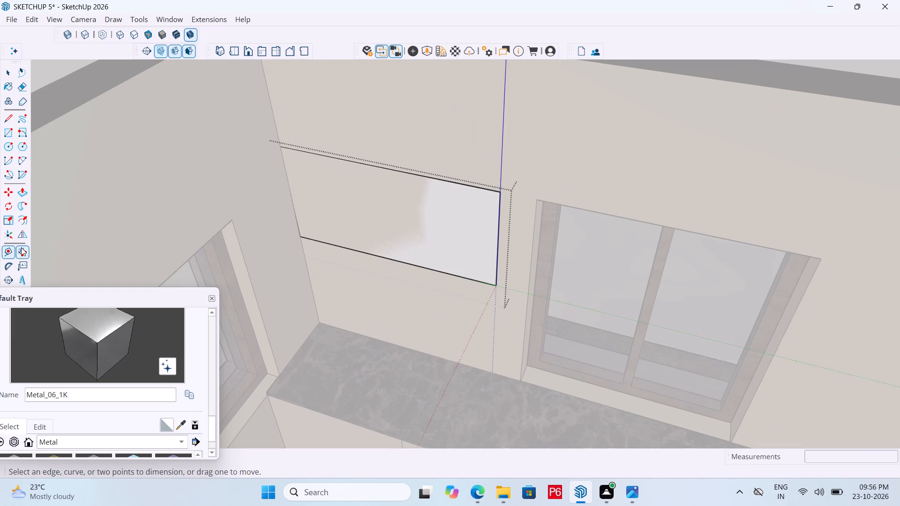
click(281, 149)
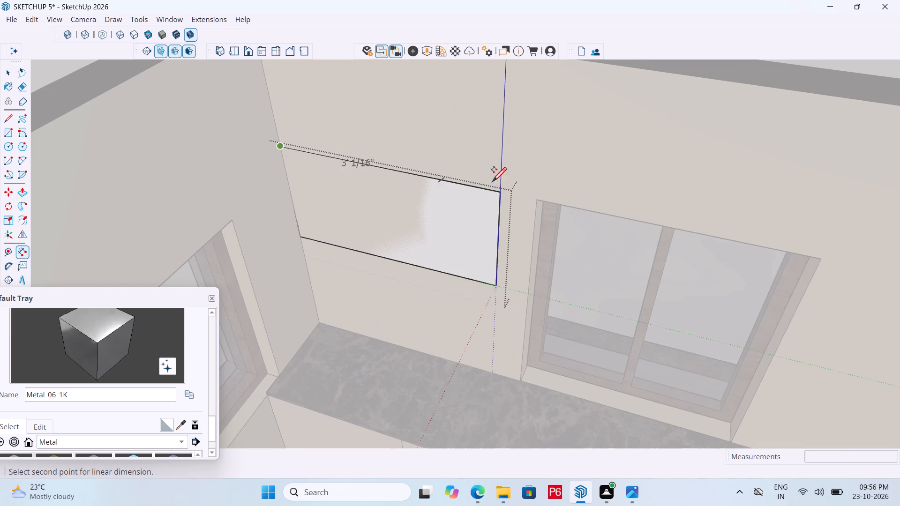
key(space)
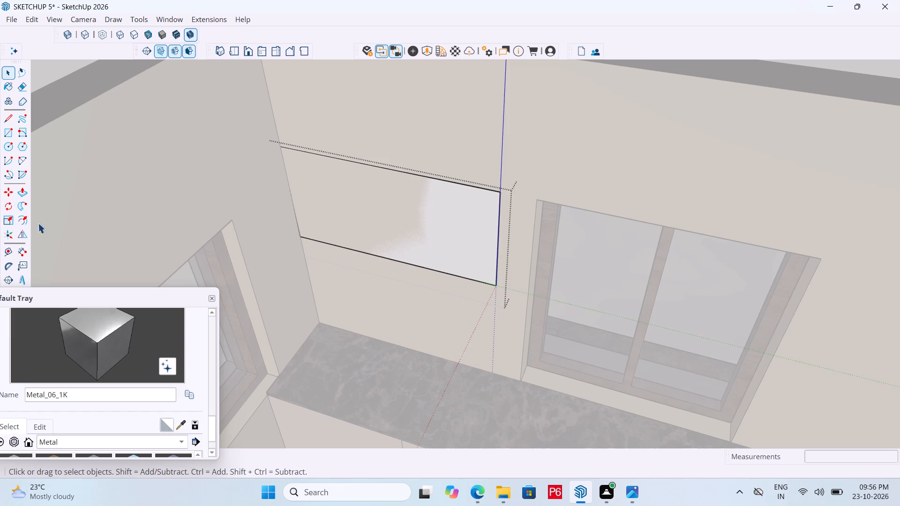
Place a vertical guide line 2' from the wall rectangle's edge at the room corner.
key(t)
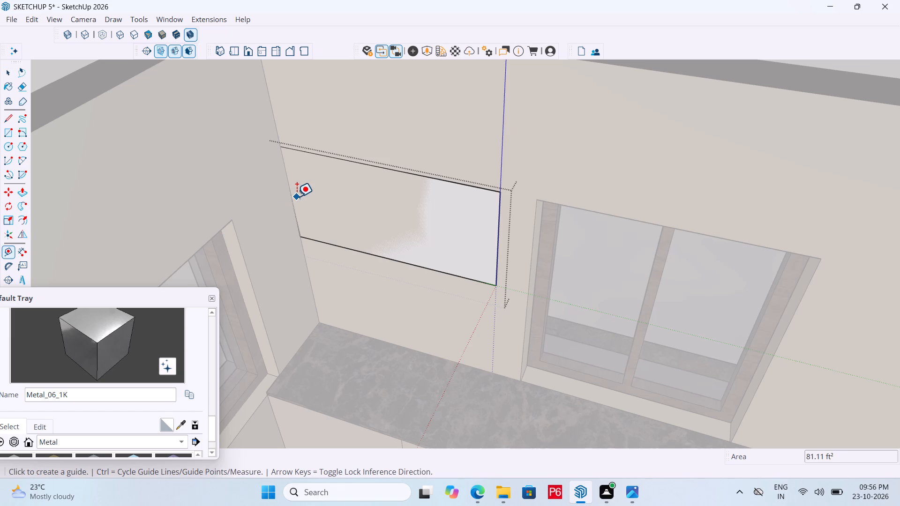
click(292, 194)
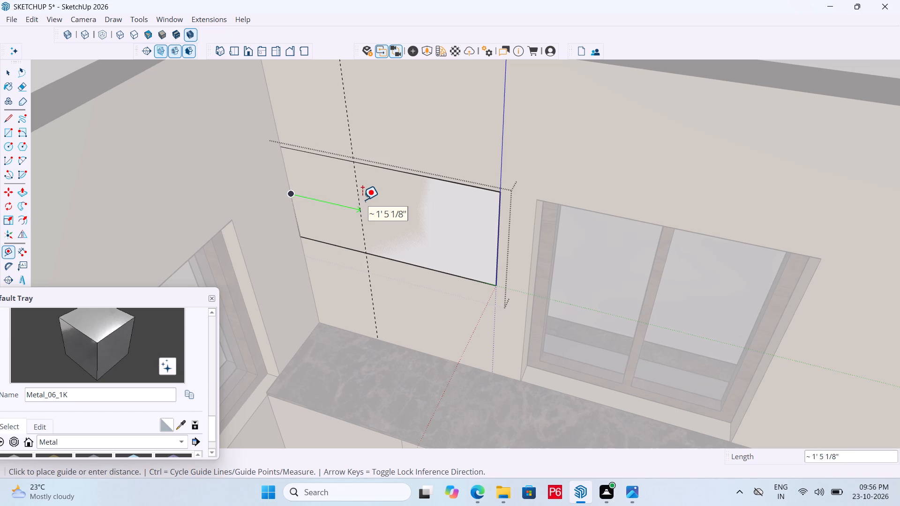
text(2')
key(Return)
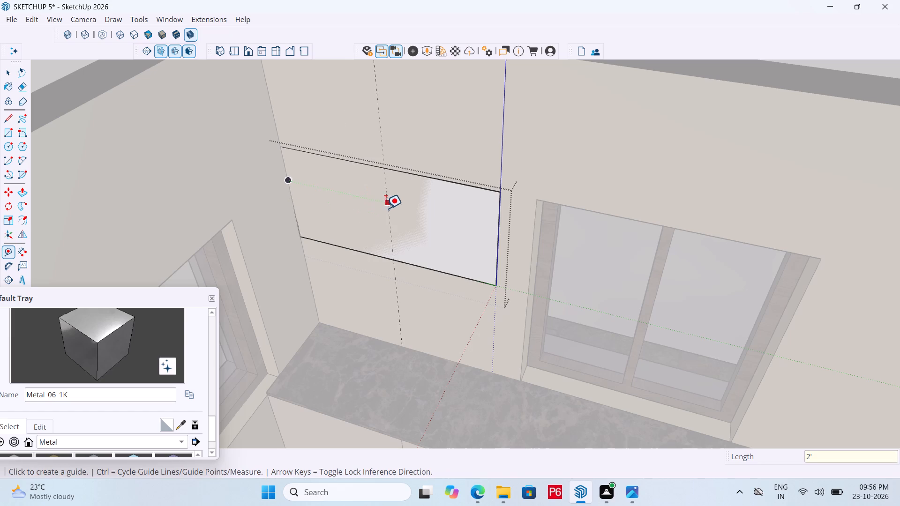
scroll(289, 223, down, 4)
scroll(359, 214, up, 4)
key(space)
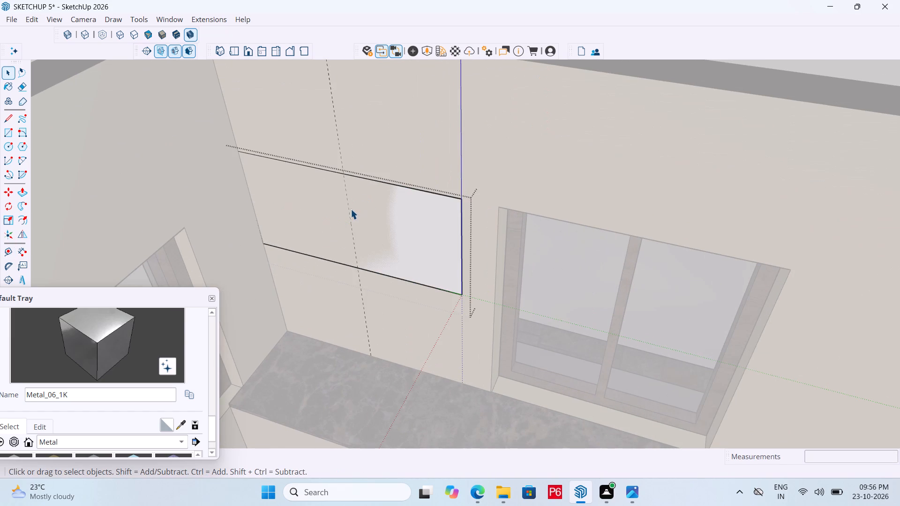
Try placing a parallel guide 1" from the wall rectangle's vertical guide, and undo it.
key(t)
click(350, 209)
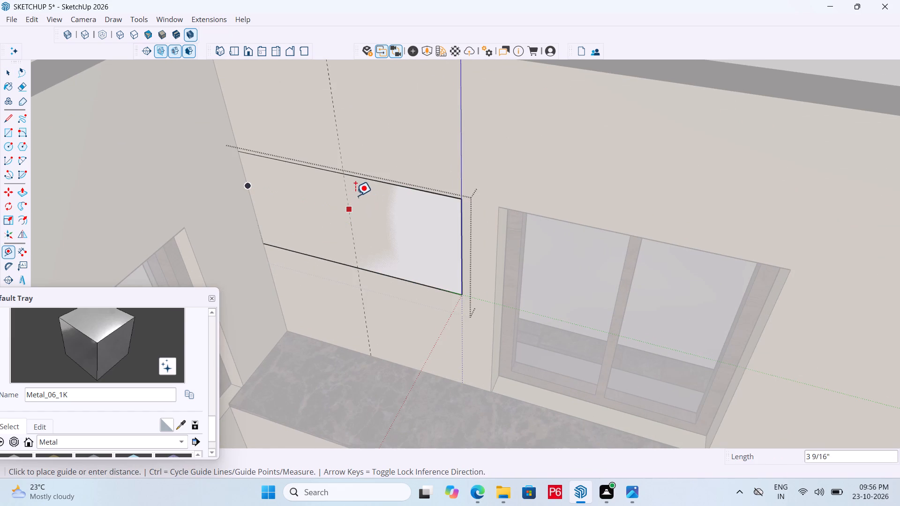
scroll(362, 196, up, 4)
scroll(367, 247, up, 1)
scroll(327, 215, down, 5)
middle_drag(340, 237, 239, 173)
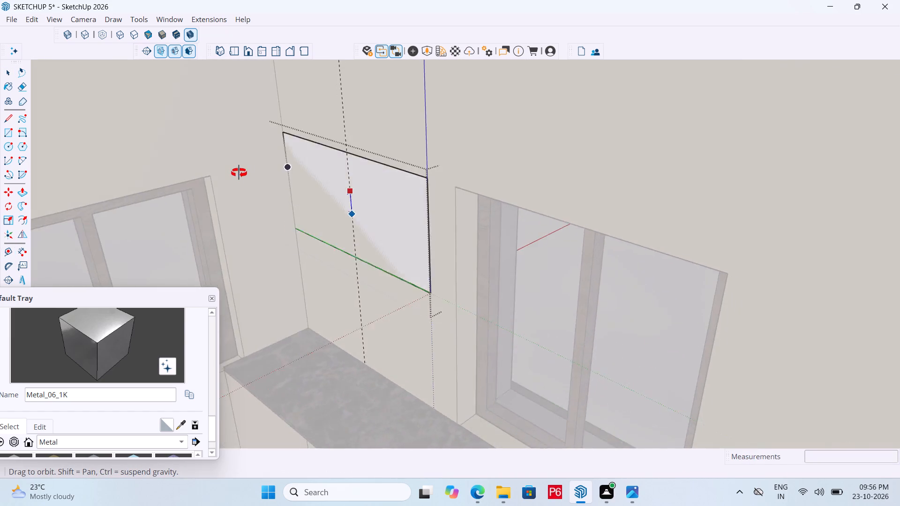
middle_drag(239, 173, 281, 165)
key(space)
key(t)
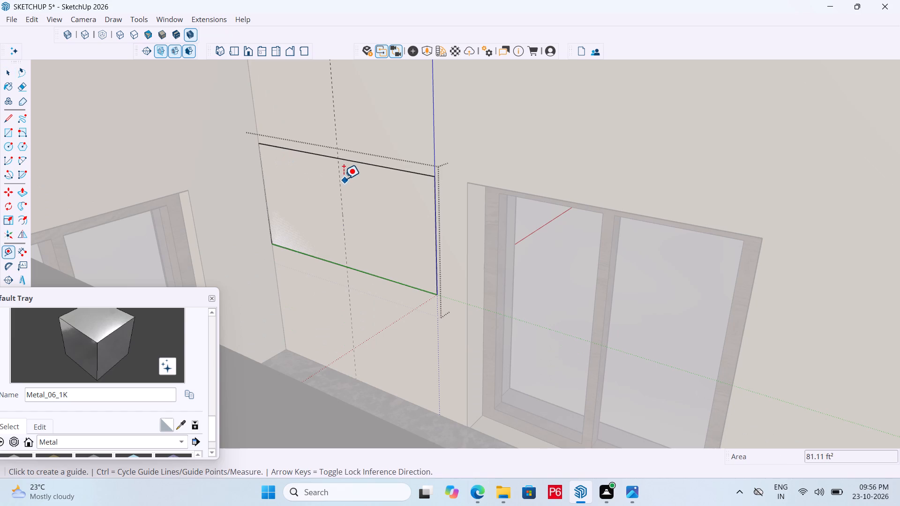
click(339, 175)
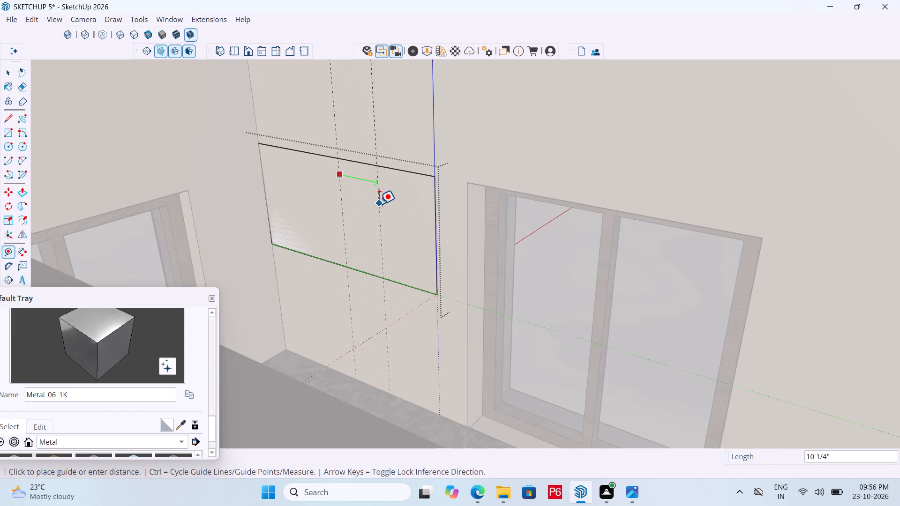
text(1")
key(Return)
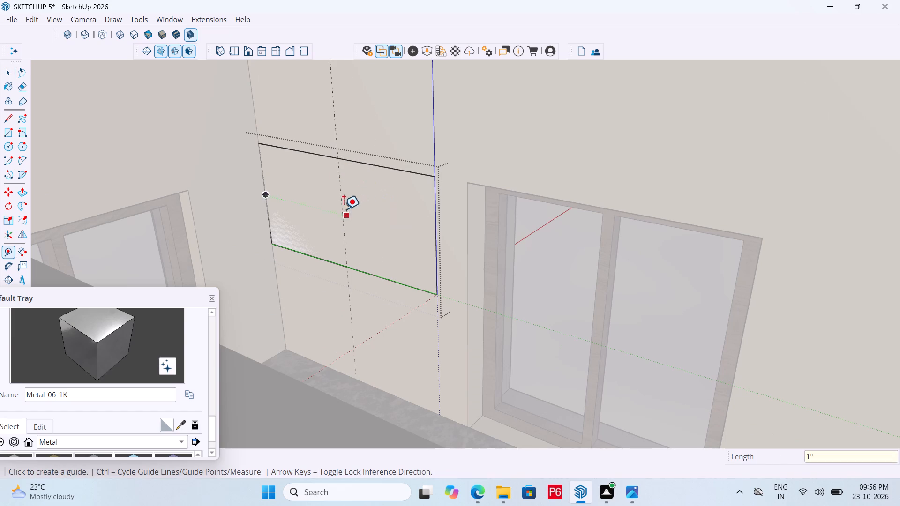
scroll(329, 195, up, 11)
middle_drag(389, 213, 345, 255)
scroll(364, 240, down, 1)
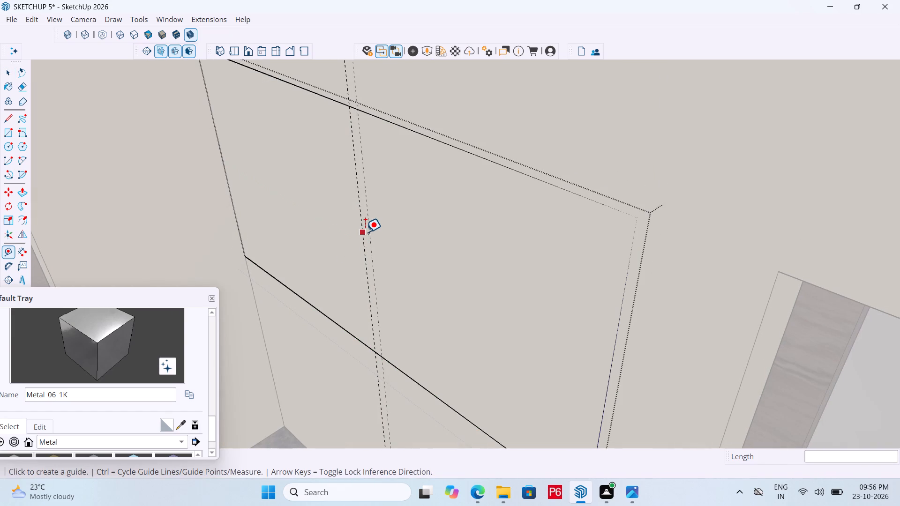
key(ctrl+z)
Draw a vertical line along the guide from the wall rectangle's top edge to its bottom edge.
key(l)
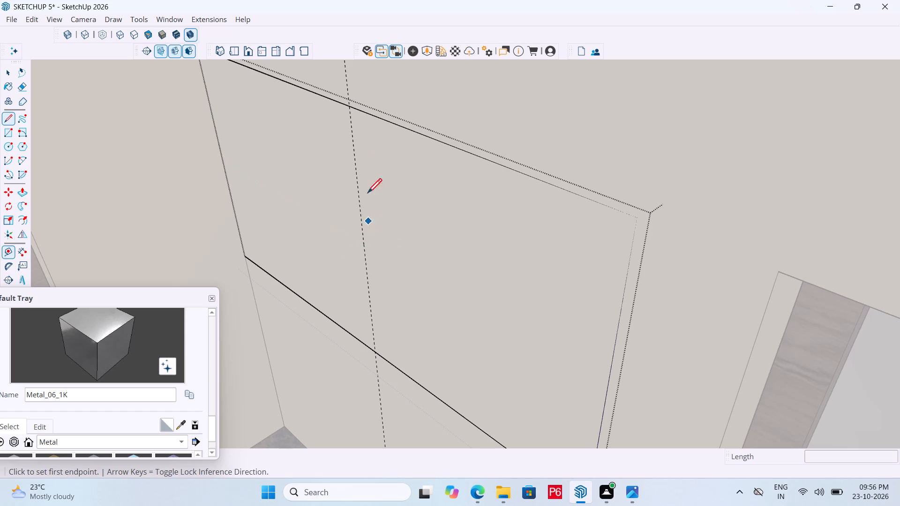
click(350, 108)
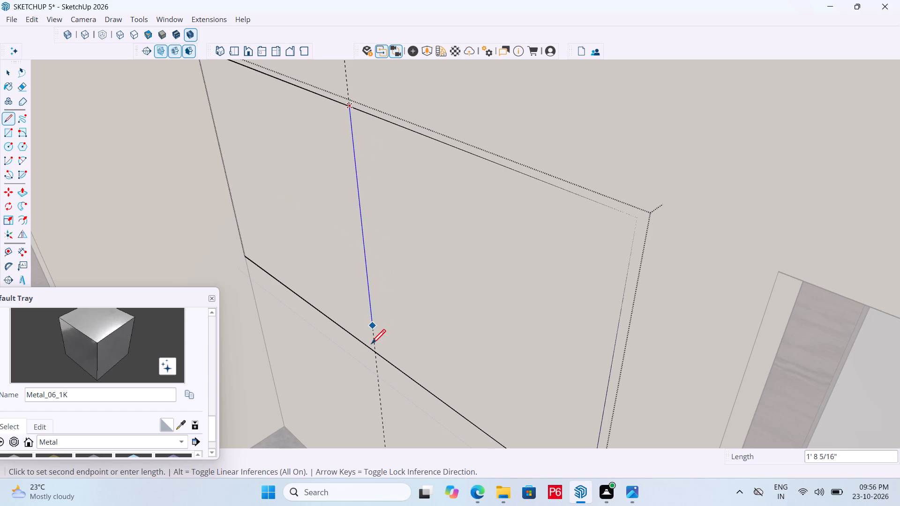
click(379, 357)
key(space)
scroll(396, 330, down, 3)
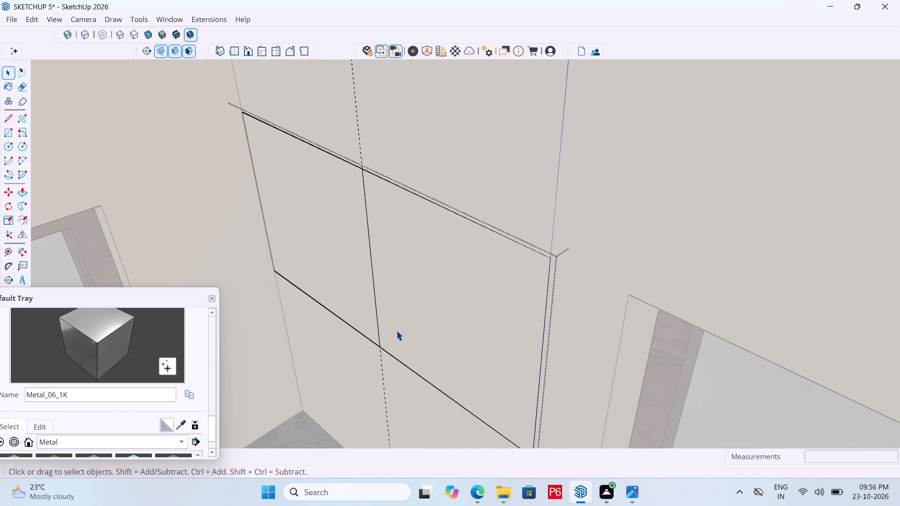
Erase the vertical guide line running through the divided wall rectangle.
key(r)
key(e)
drag(350, 134, 374, 131)
ctrl+scroll(419, 198, down, 3)
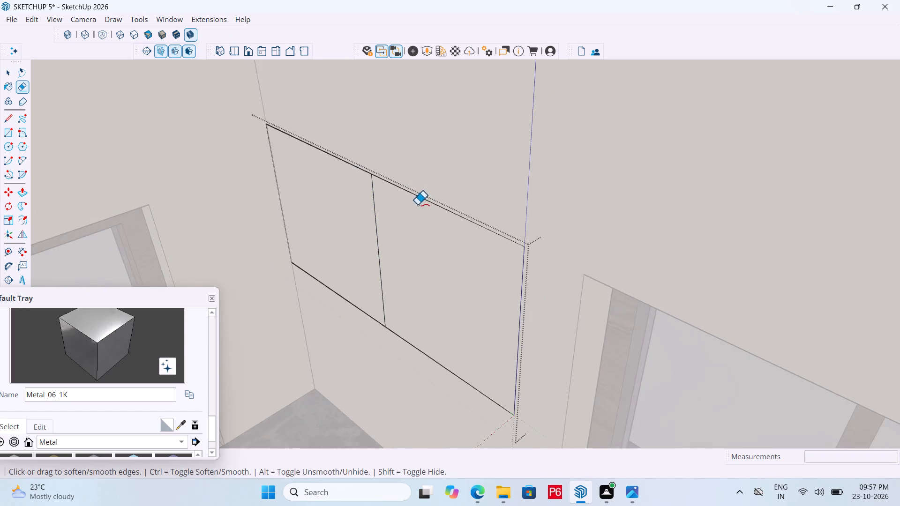
Save the model with the wall rectangle divided into two panels.
key(ctrl+s)
key(ctrl+s)
key(ctrl+s)
key(ctrl+s)
key(ctrl+s)
key(ctrl+s)
key(space)
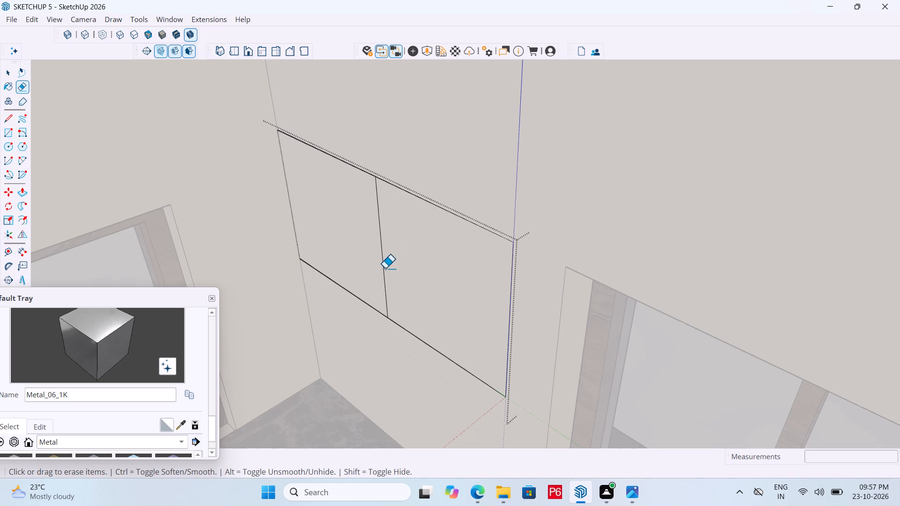
scroll(386, 269, down, 2)
key(space)
scroll(385, 271, down, 3)
key(space)
scroll(395, 276, down, 3)
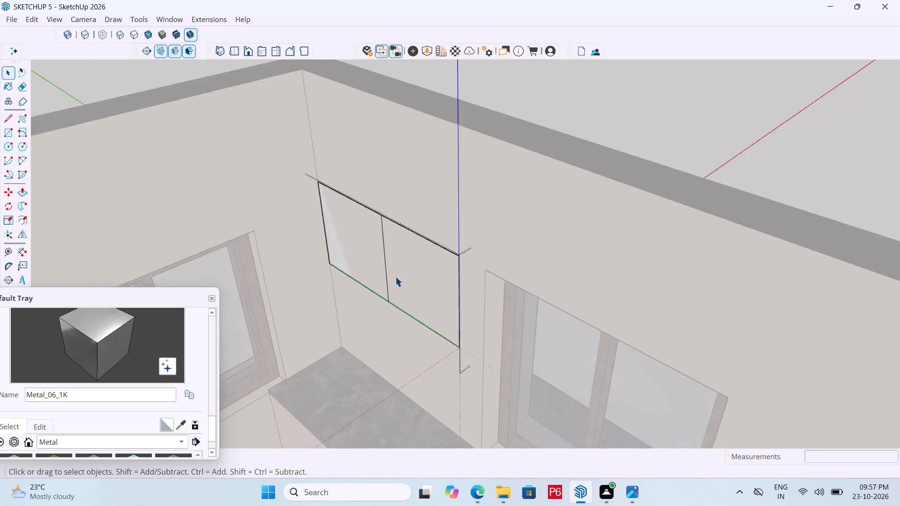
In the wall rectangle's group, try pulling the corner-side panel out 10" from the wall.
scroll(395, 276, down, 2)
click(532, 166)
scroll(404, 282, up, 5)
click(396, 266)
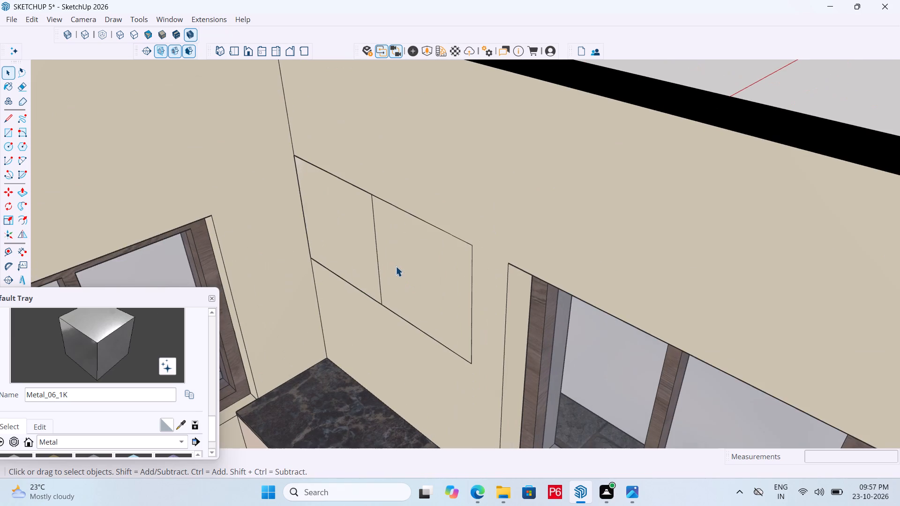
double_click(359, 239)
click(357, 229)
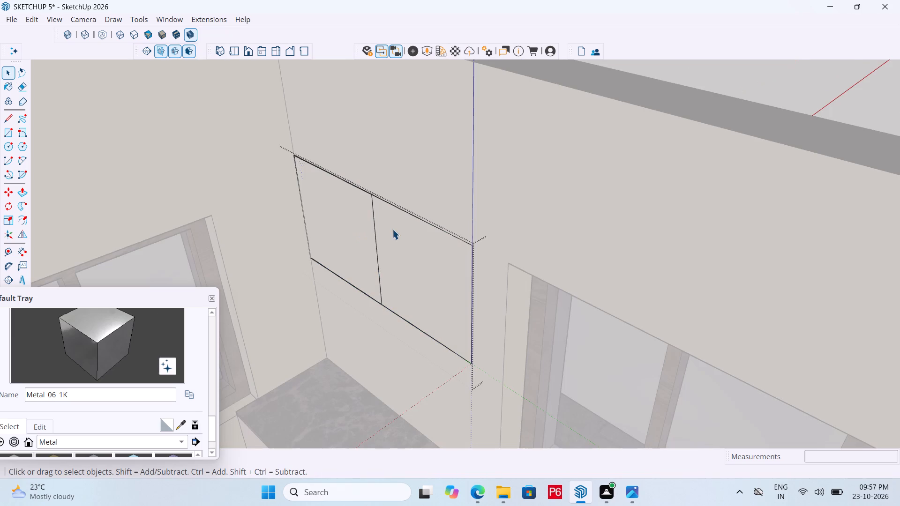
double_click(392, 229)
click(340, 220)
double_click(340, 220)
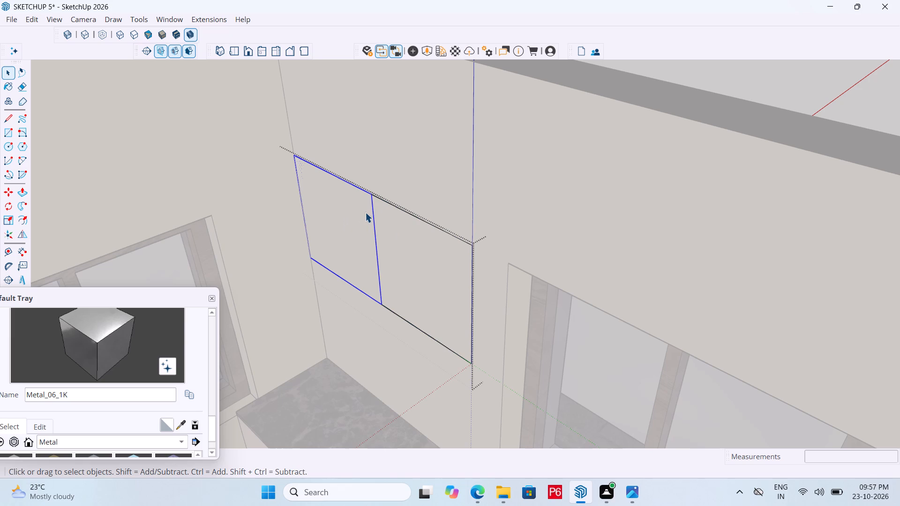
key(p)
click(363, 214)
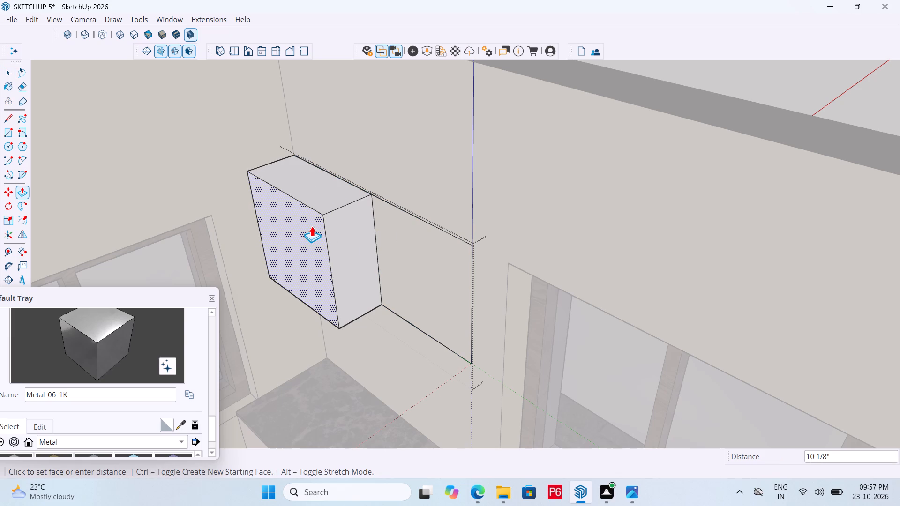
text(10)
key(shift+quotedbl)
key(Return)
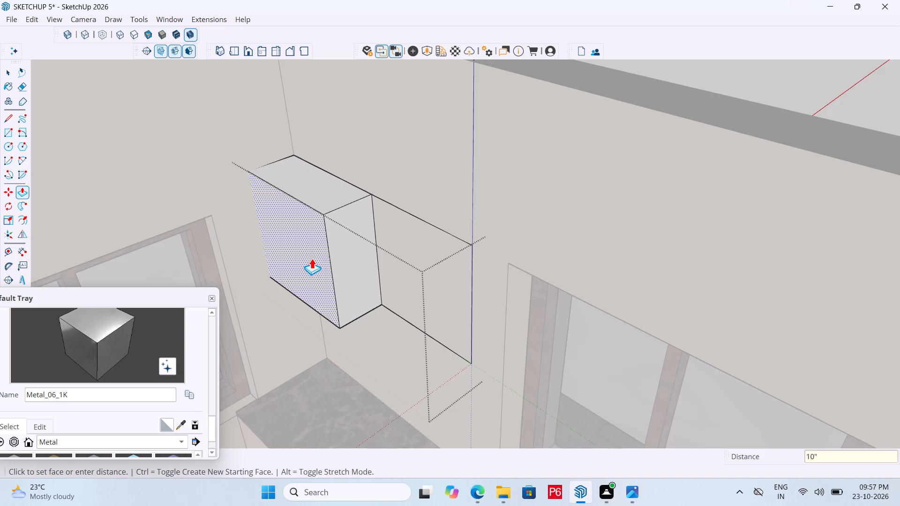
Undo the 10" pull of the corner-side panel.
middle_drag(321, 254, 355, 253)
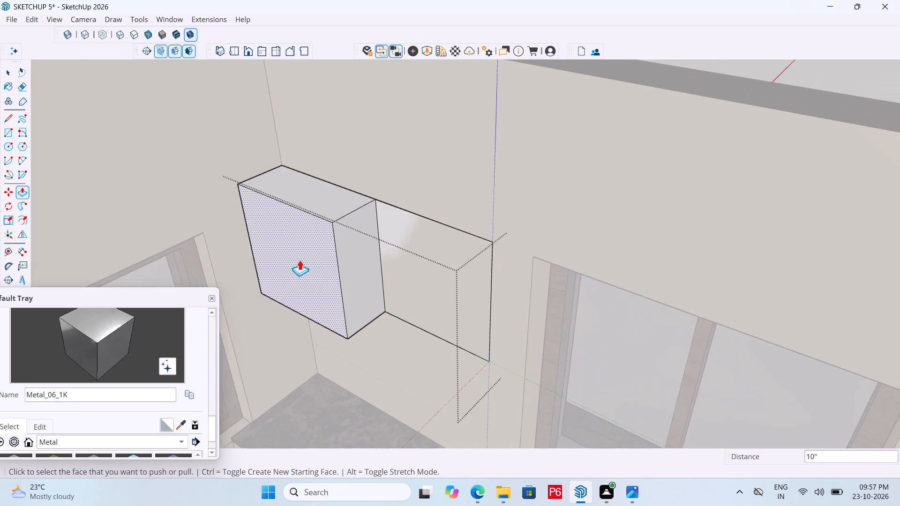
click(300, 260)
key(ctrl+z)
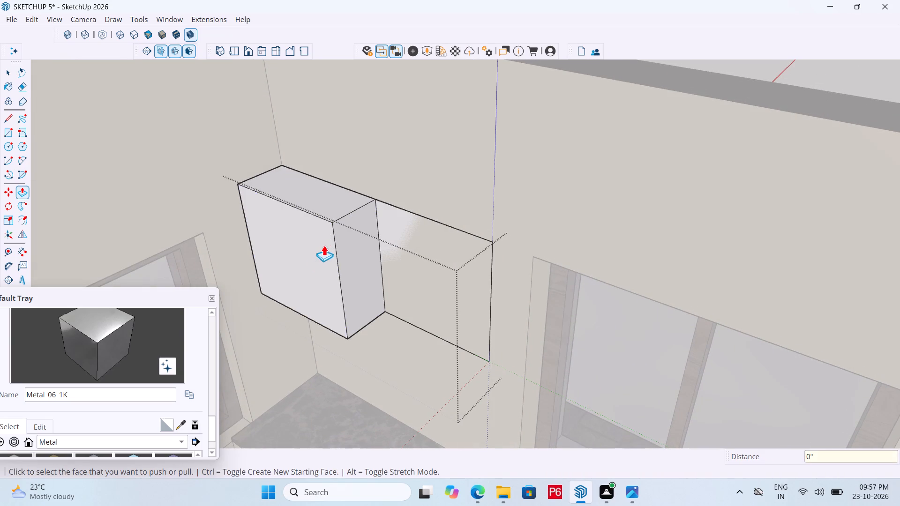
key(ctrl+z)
Push/Pull both panels of the wall rectangle out 1' to form the wall unit's box.
click(345, 235)
text(1')
key(Return)
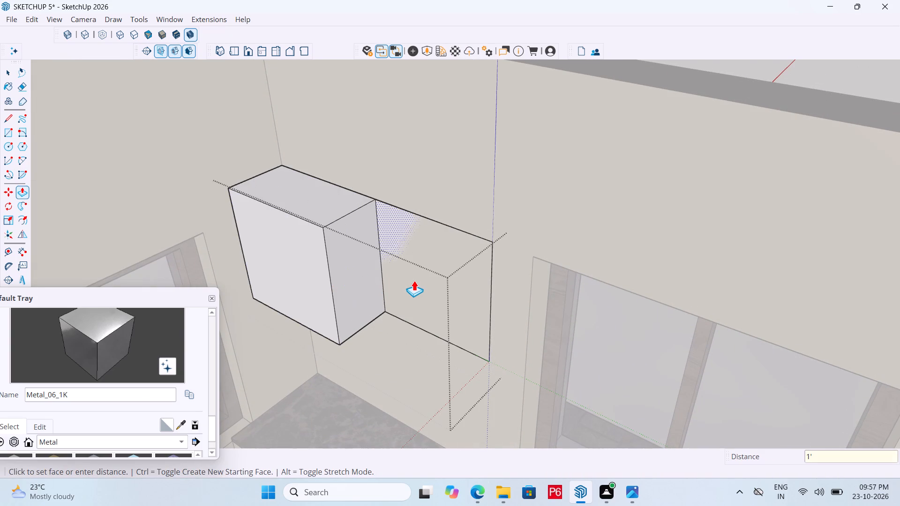
double_click(414, 280)
Save the model with the extruded wall unit.
key(ctrl+s)
key(ctrl+s)
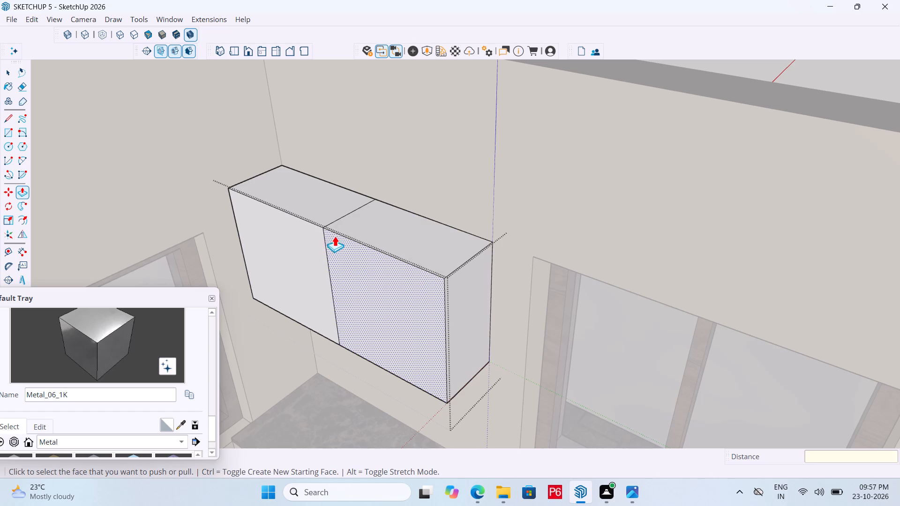
Erase the seam lines between the two halves on the wall unit's top and bottom faces.
scroll(338, 231, up, 1)
middle_drag(339, 229, 330, 253)
key(e)
drag(360, 223, 347, 213)
click(347, 213)
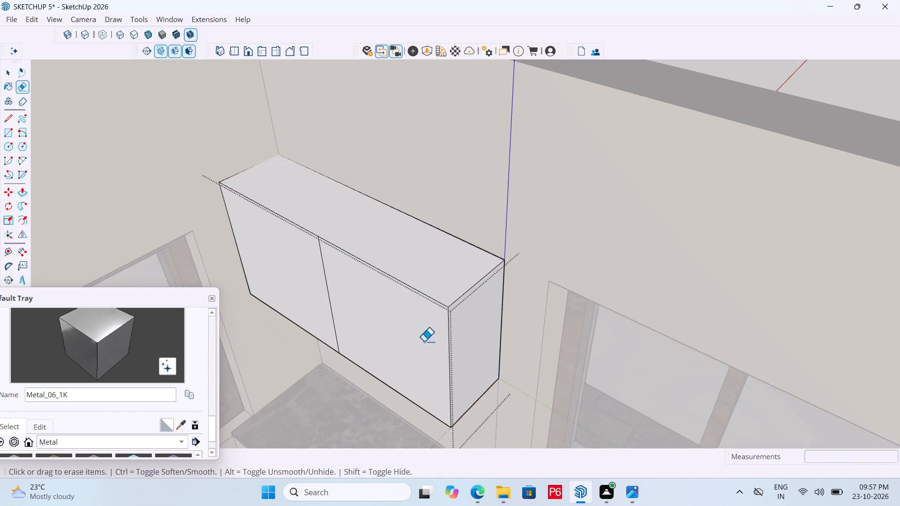
middle_drag(422, 340, 400, 86)
click(343, 292)
click(339, 295)
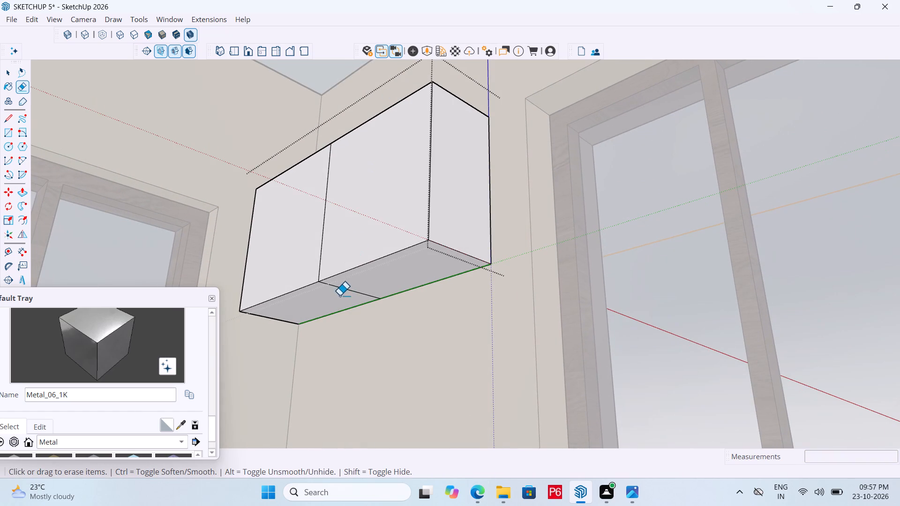
click(348, 291)
Save the model with the cleaned-up wall unit.
middle_drag(378, 273, 379, 499)
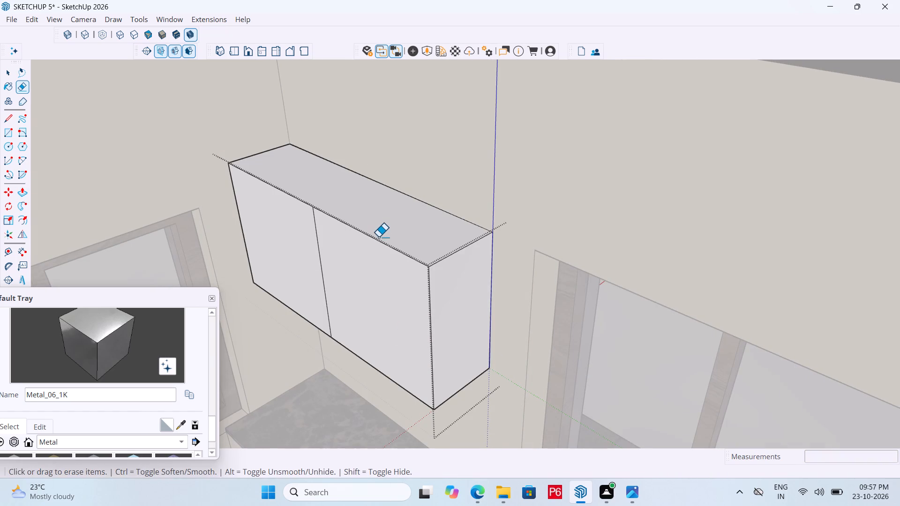
key(ctrl+s)
key(ctrl+s)
key(ctrl+s)
key(space)
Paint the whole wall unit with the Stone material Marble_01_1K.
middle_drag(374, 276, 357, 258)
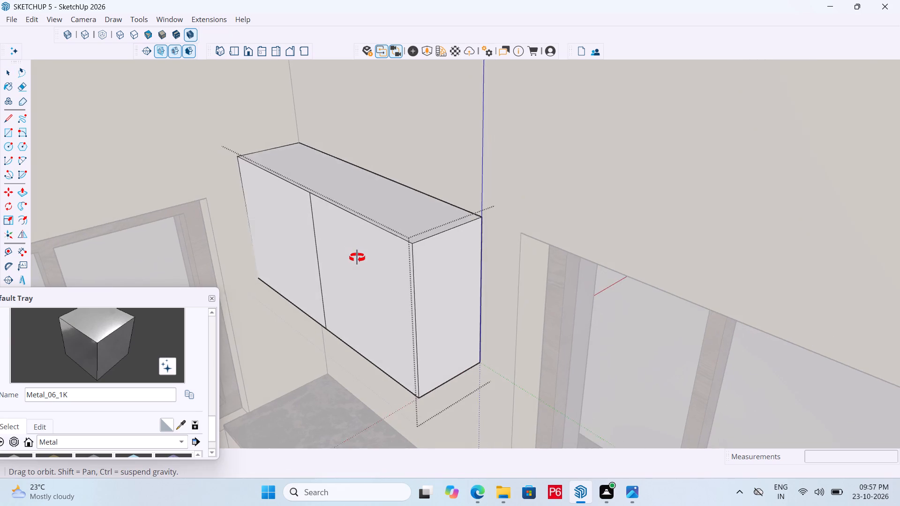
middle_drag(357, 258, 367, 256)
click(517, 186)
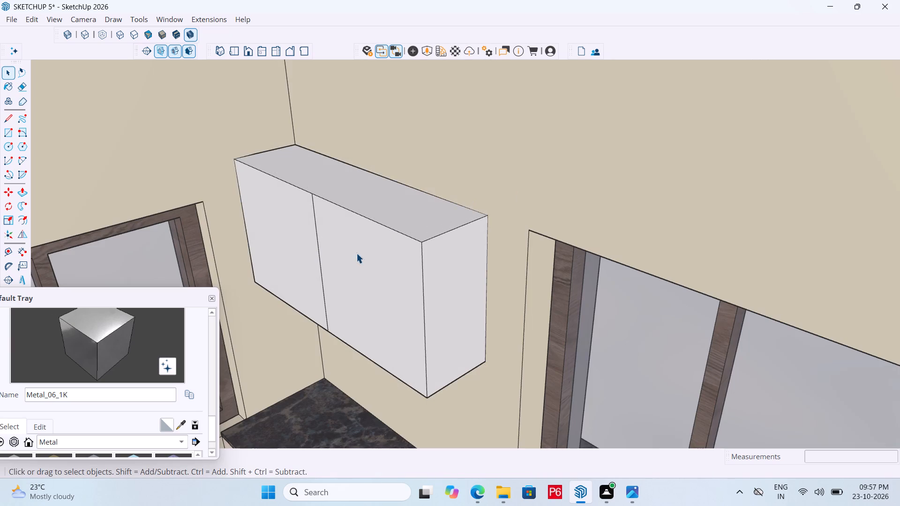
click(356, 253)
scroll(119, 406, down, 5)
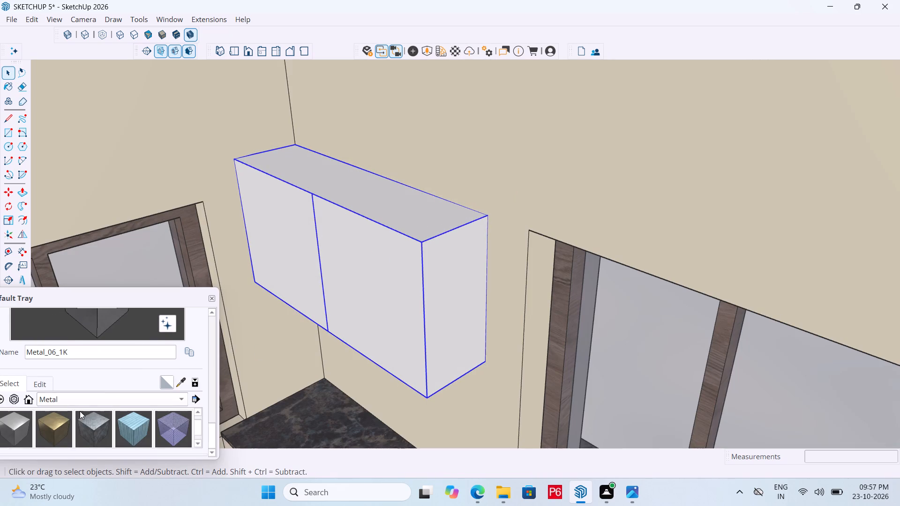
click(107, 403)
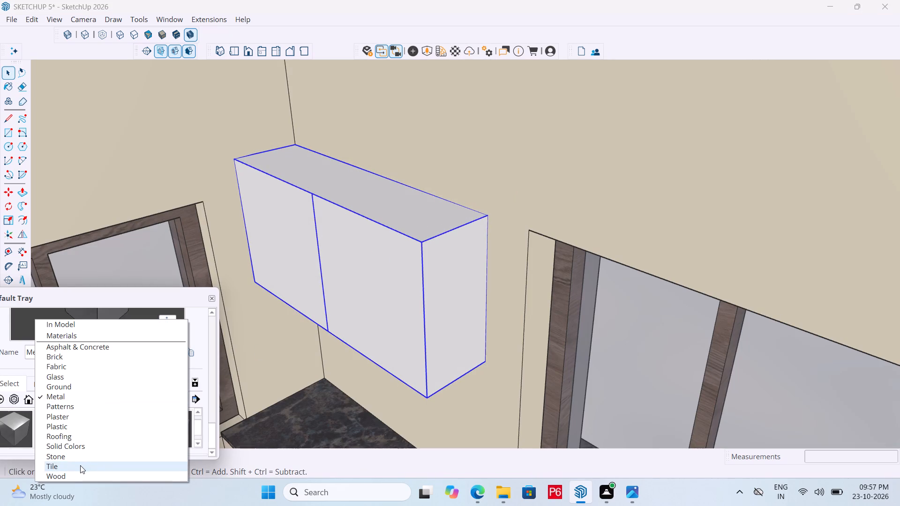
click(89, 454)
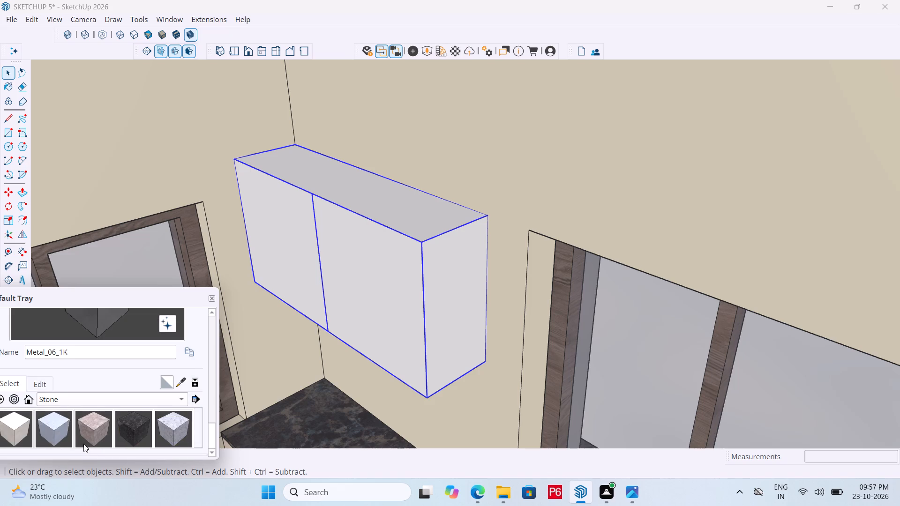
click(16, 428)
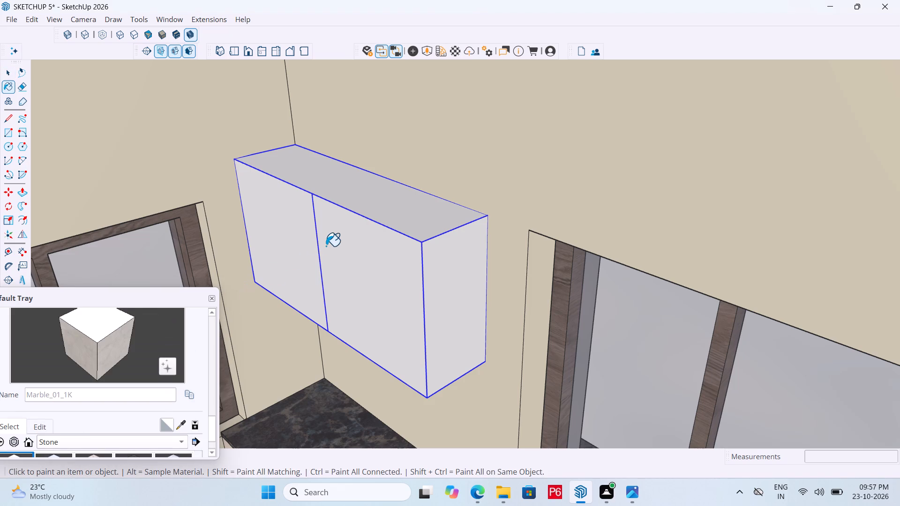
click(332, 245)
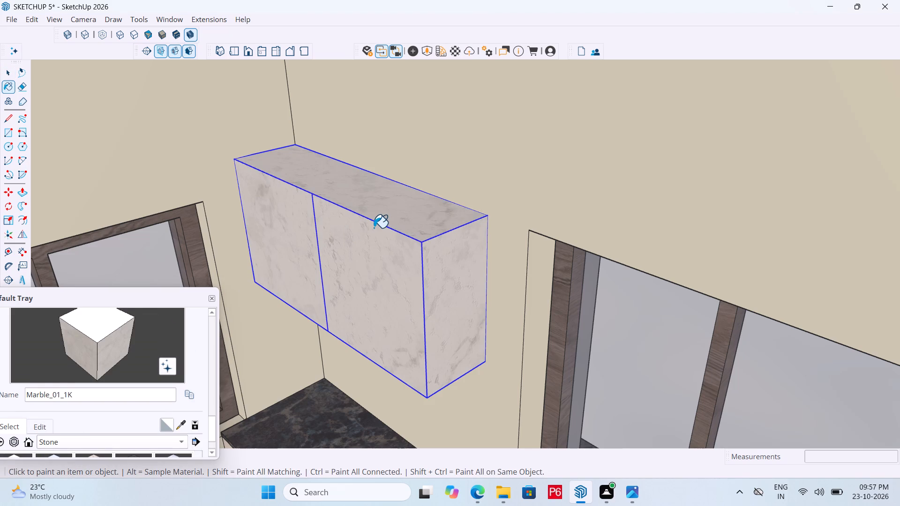
Look through the Plaster, Solid Colors, Stone, Tile and Wood material collections for another wall unit finish.
scroll(112, 415, down, 3)
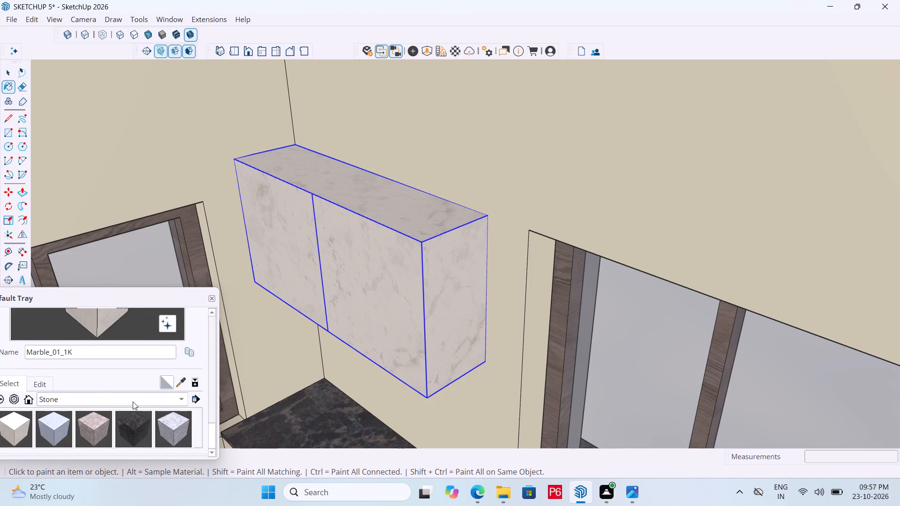
click(133, 402)
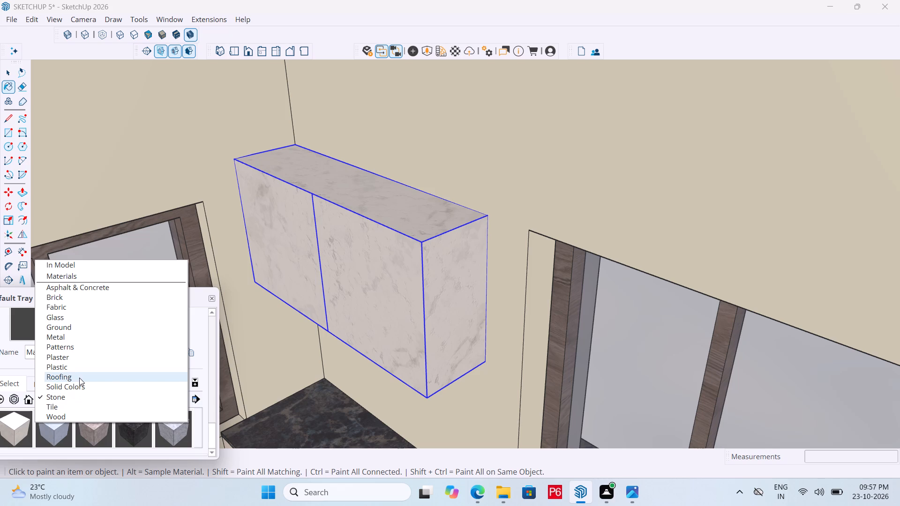
click(92, 360)
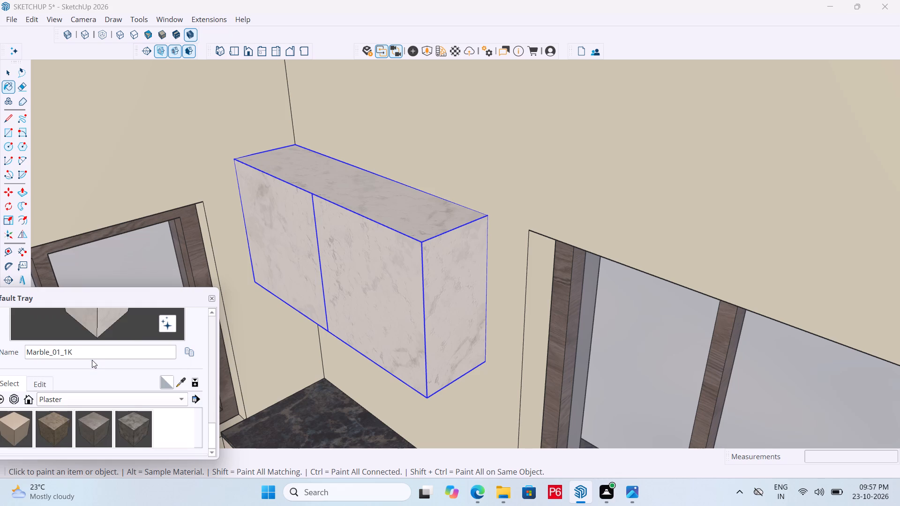
click(102, 402)
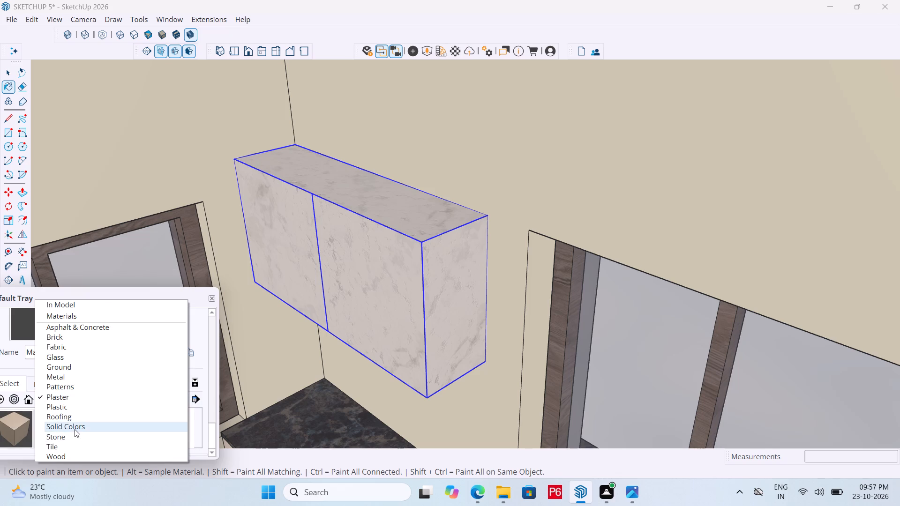
click(75, 429)
click(94, 403)
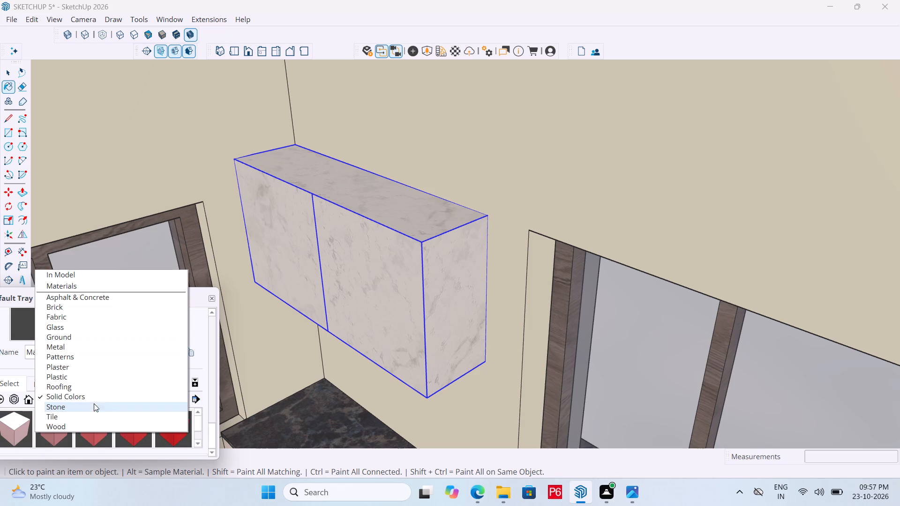
click(80, 410)
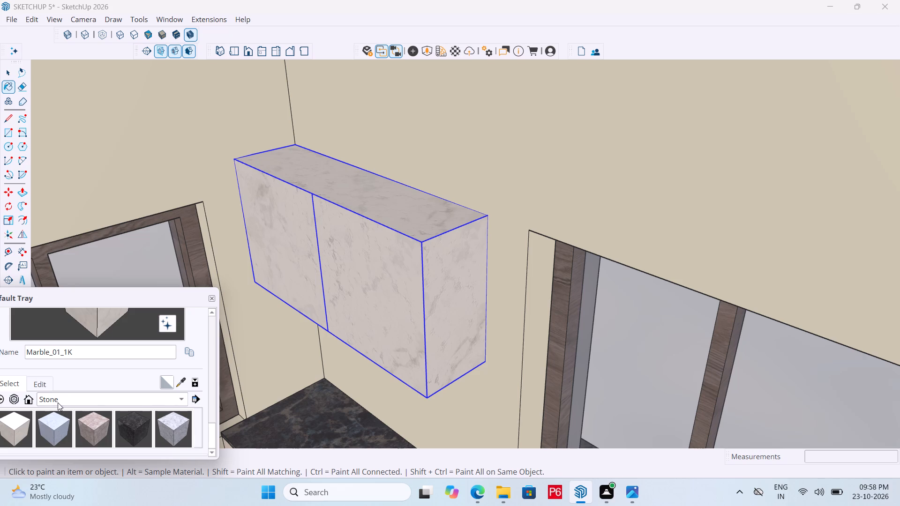
click(58, 402)
click(58, 409)
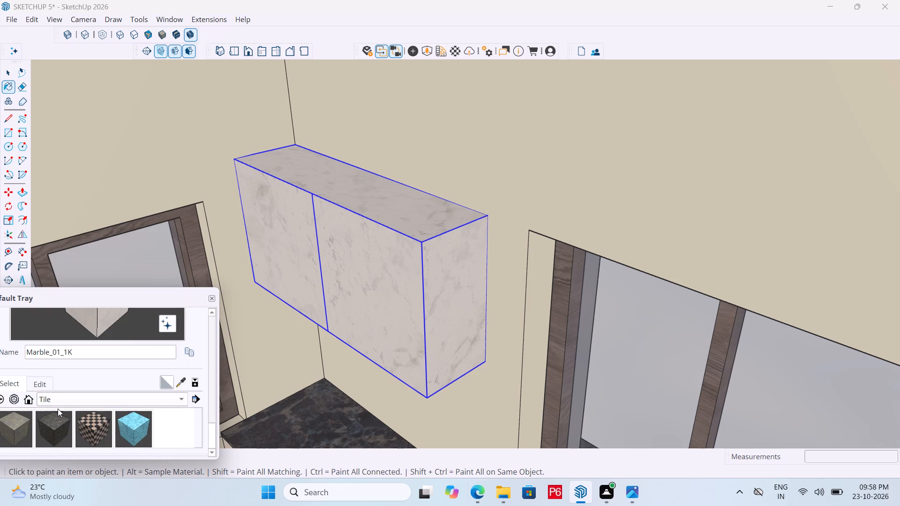
click(82, 404)
click(75, 410)
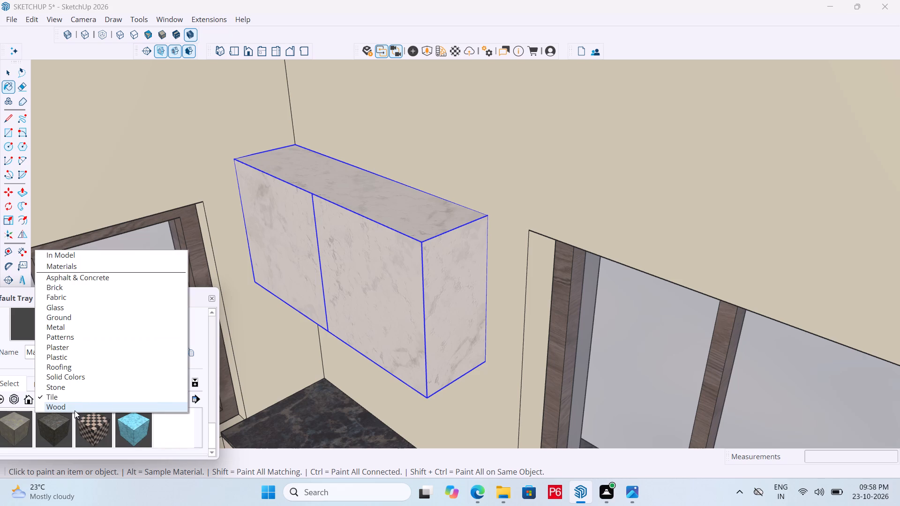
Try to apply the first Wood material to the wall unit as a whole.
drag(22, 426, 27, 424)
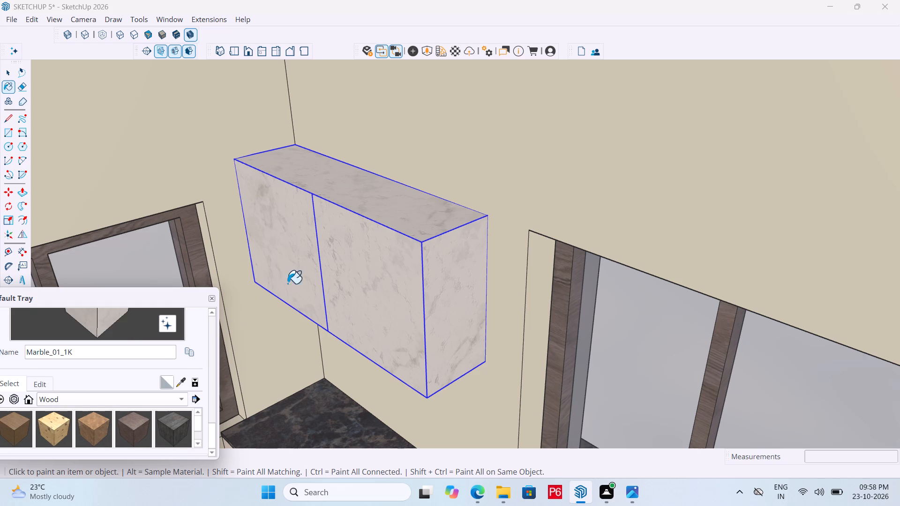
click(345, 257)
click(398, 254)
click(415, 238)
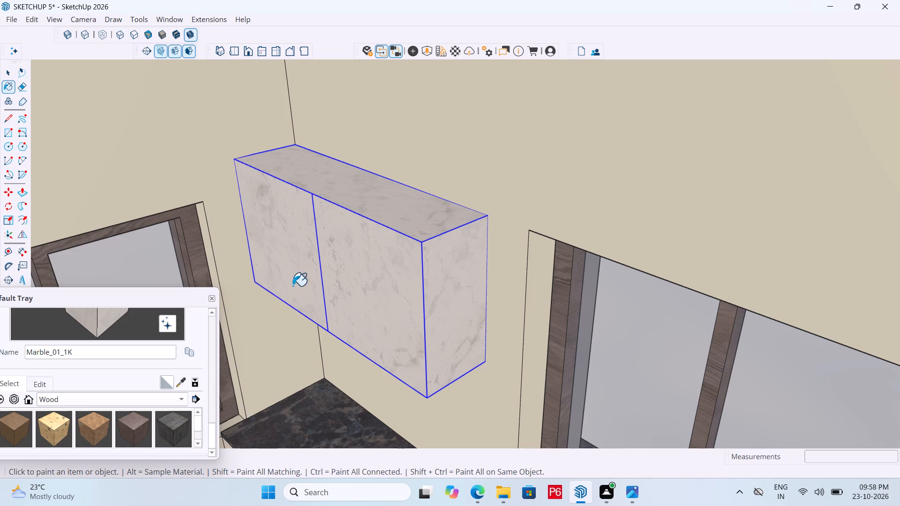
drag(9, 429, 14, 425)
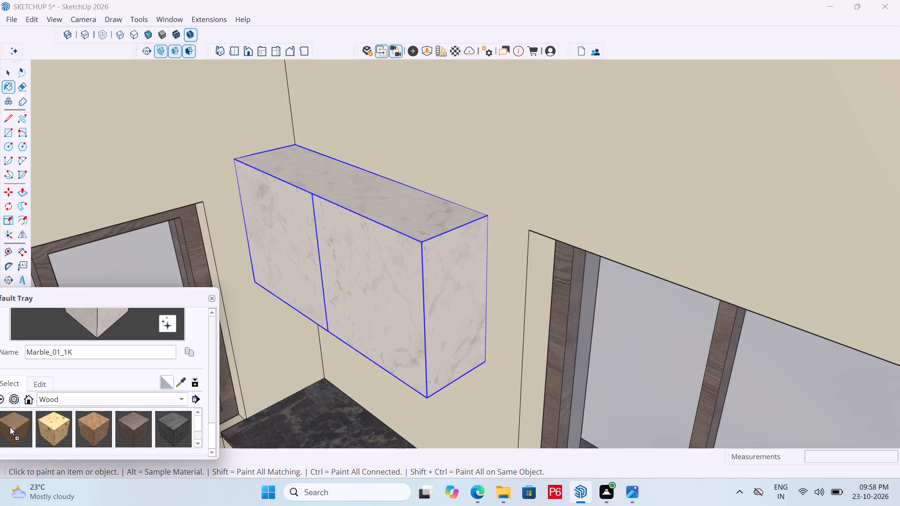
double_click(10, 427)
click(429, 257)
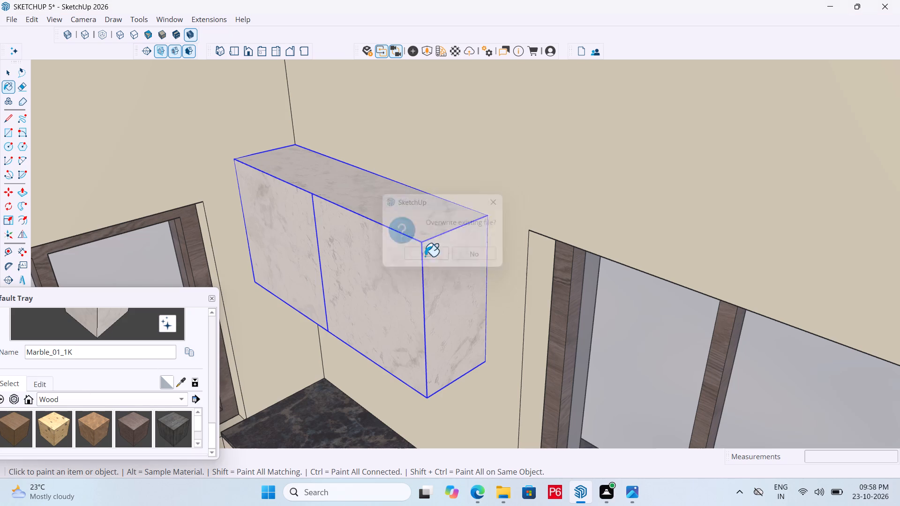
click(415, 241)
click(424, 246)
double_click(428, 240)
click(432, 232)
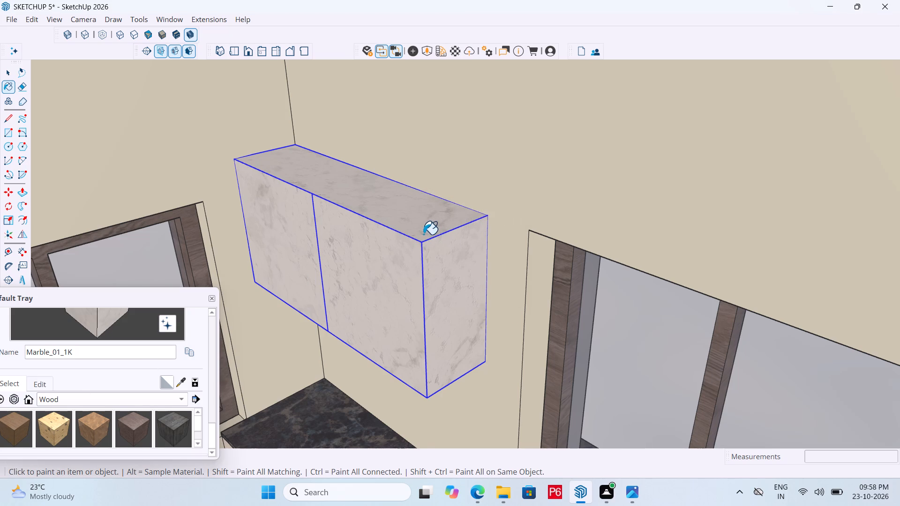
Inside the wall unit's group, paint both door fronts and the top, exposed side and bottom faces with Plywood_01_1K.
key(space)
double_click(414, 231)
click(21, 422)
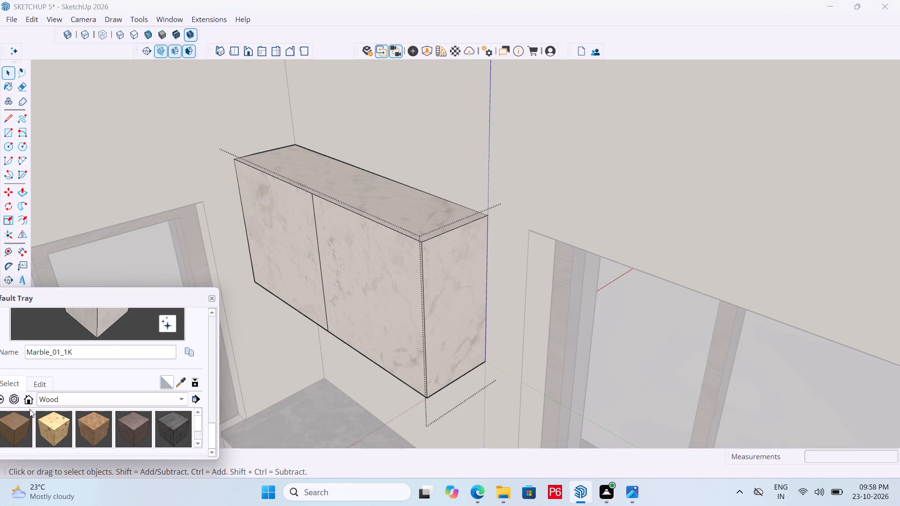
click(328, 281)
drag(316, 260, 315, 255)
drag(369, 183, 366, 189)
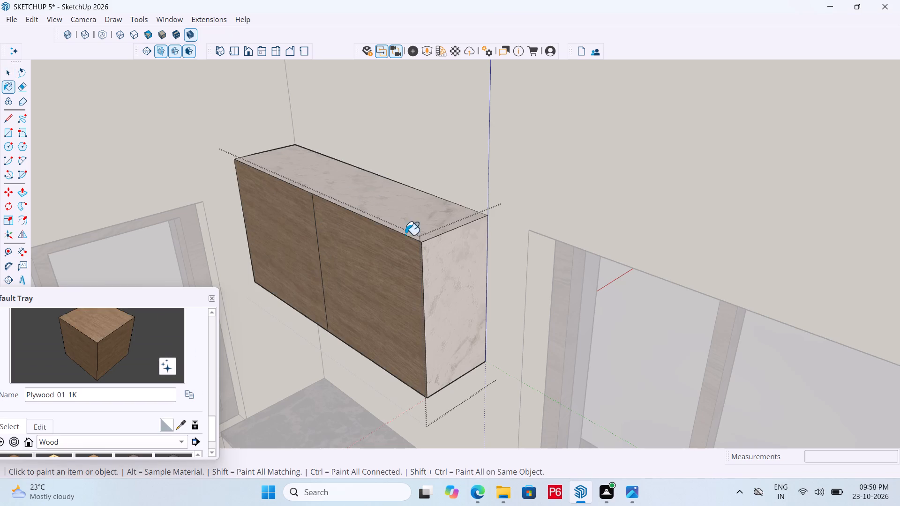
click(424, 255)
middle_drag(426, 307, 431, 81)
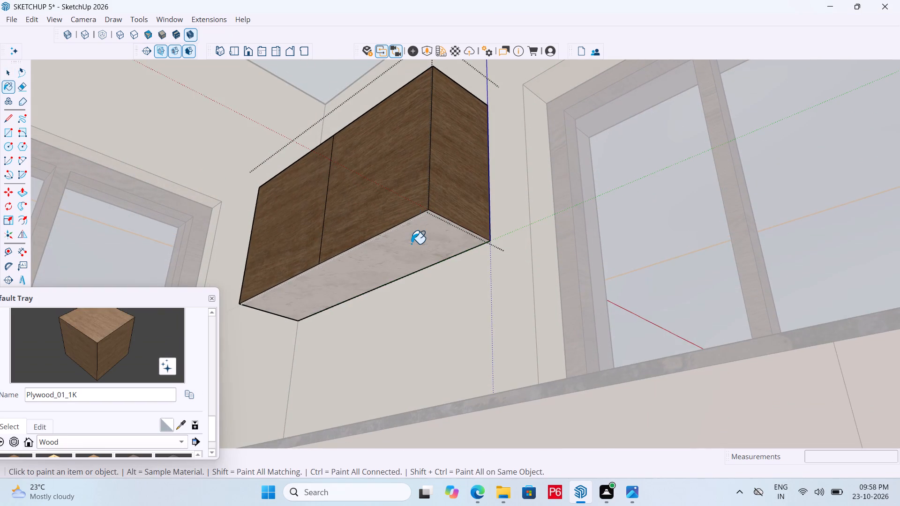
click(411, 244)
Save the model with the plywood-finished wall unit.
middle_drag(437, 219, 430, 385)
scroll(386, 334, down, 6)
middle_drag(394, 354, 395, 429)
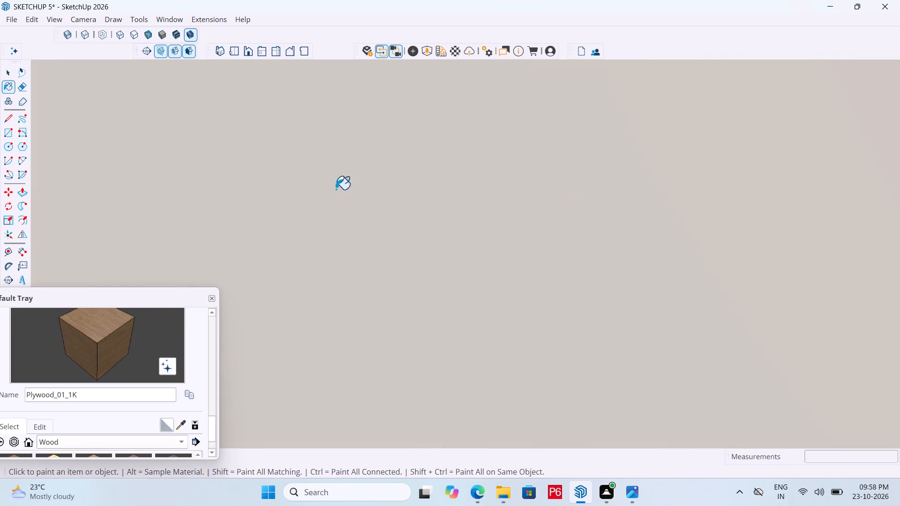
click(235, 51)
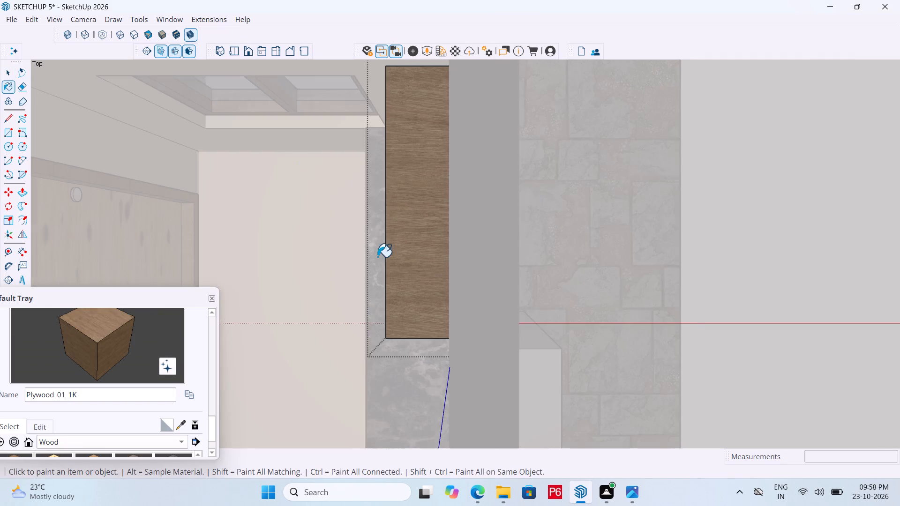
scroll(380, 284, down, 4)
middle_drag(376, 288, 566, 142)
key(ctrl+s)
key(ctrl+s)
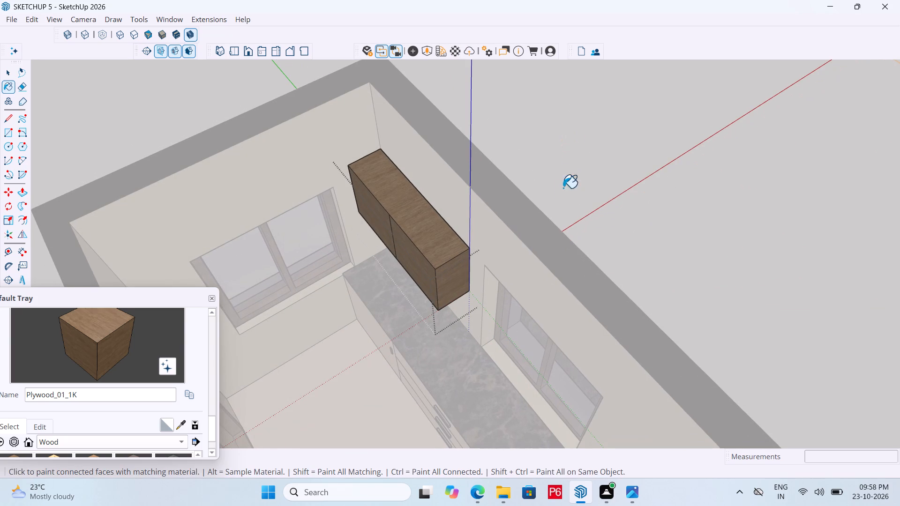
key(ctrl+s)
key(ctrl+s)
key(ctrl+s)
key(ctrl+s)
key(space)
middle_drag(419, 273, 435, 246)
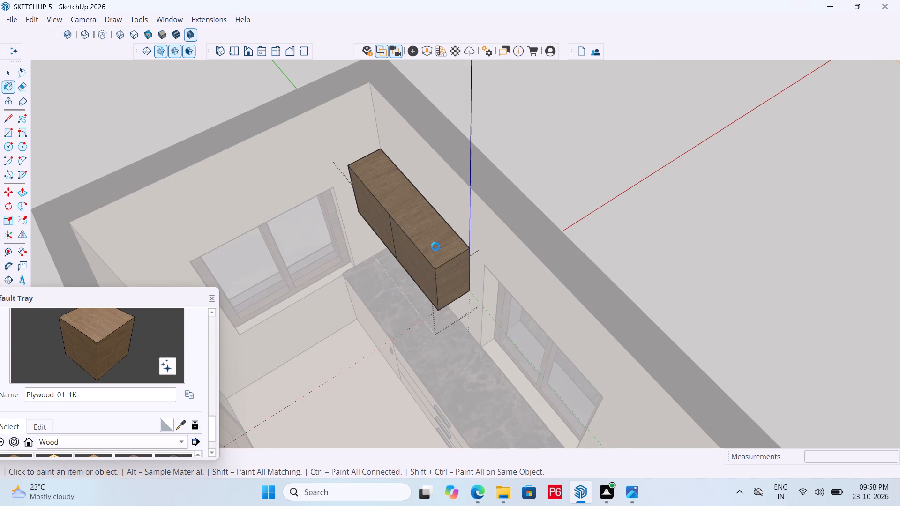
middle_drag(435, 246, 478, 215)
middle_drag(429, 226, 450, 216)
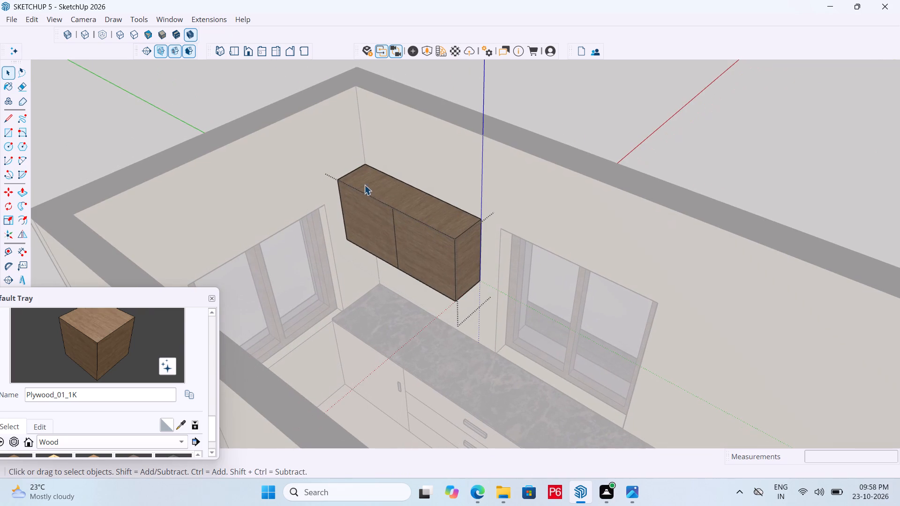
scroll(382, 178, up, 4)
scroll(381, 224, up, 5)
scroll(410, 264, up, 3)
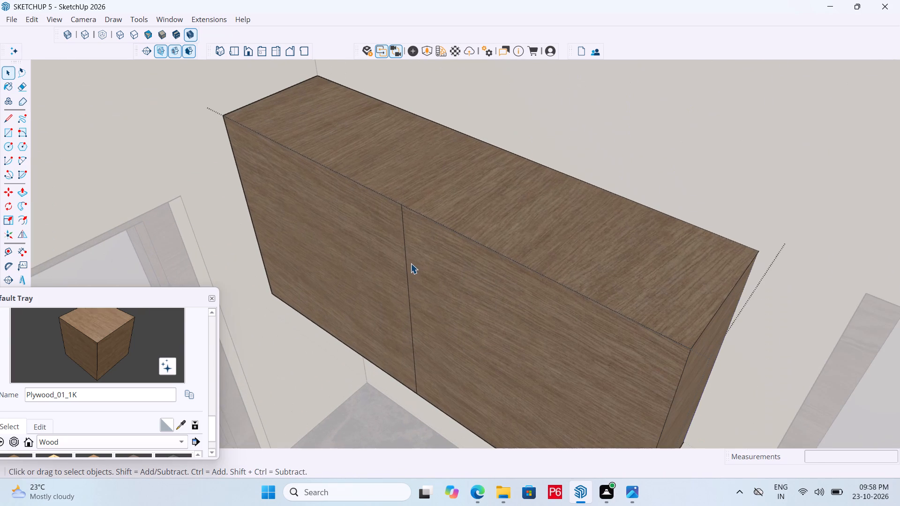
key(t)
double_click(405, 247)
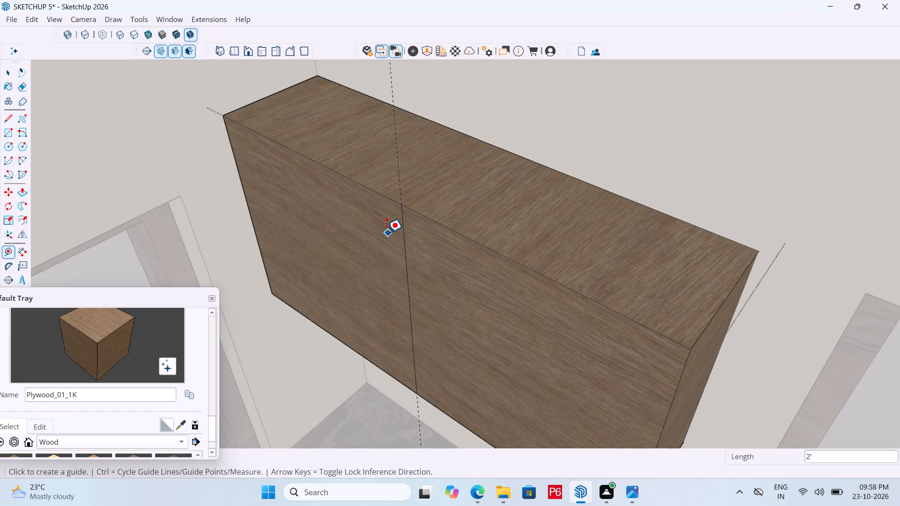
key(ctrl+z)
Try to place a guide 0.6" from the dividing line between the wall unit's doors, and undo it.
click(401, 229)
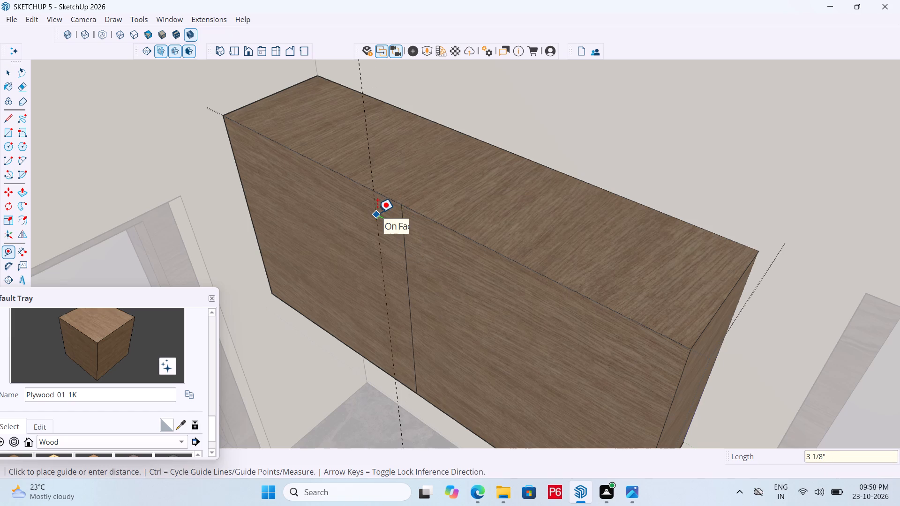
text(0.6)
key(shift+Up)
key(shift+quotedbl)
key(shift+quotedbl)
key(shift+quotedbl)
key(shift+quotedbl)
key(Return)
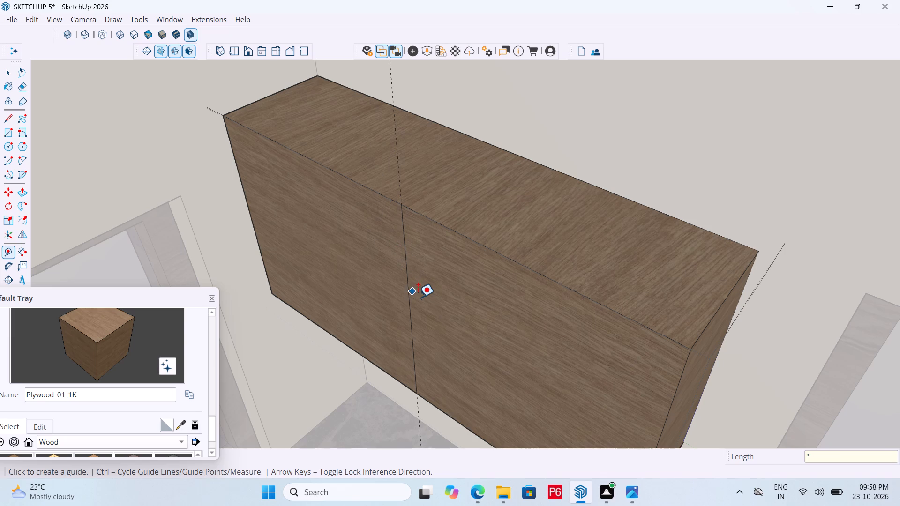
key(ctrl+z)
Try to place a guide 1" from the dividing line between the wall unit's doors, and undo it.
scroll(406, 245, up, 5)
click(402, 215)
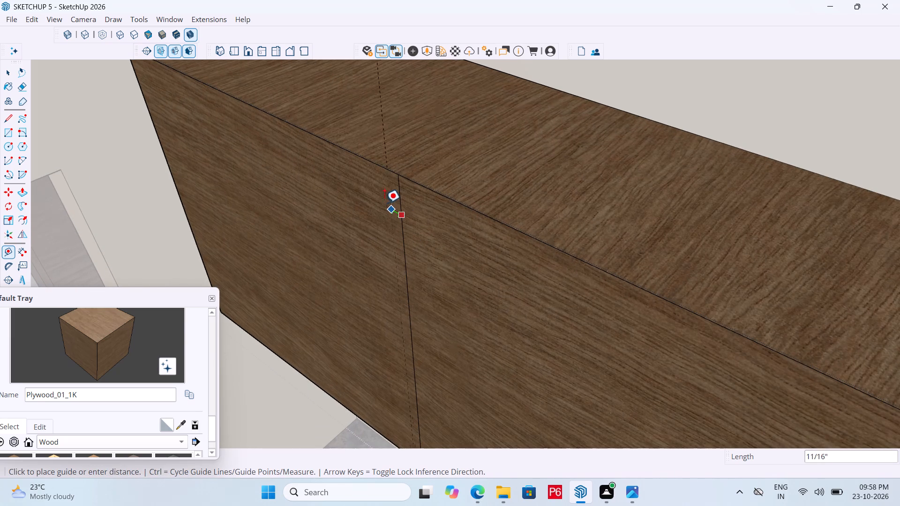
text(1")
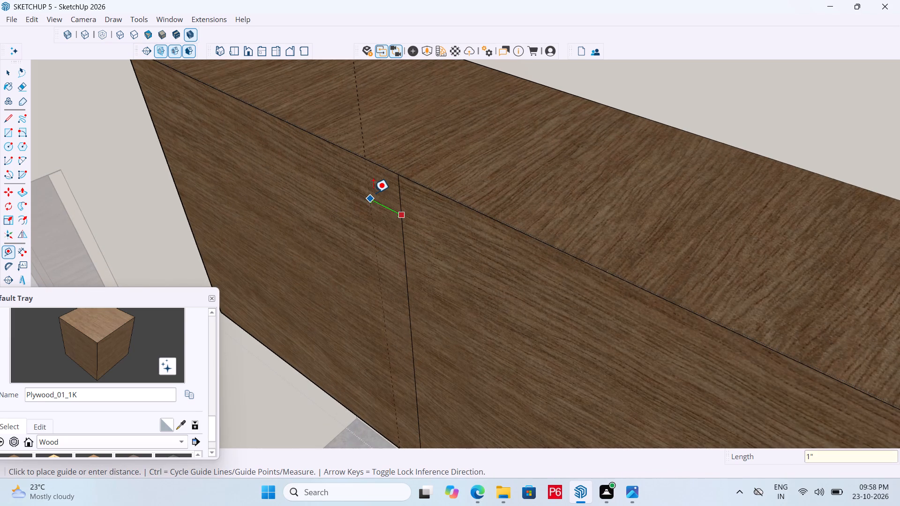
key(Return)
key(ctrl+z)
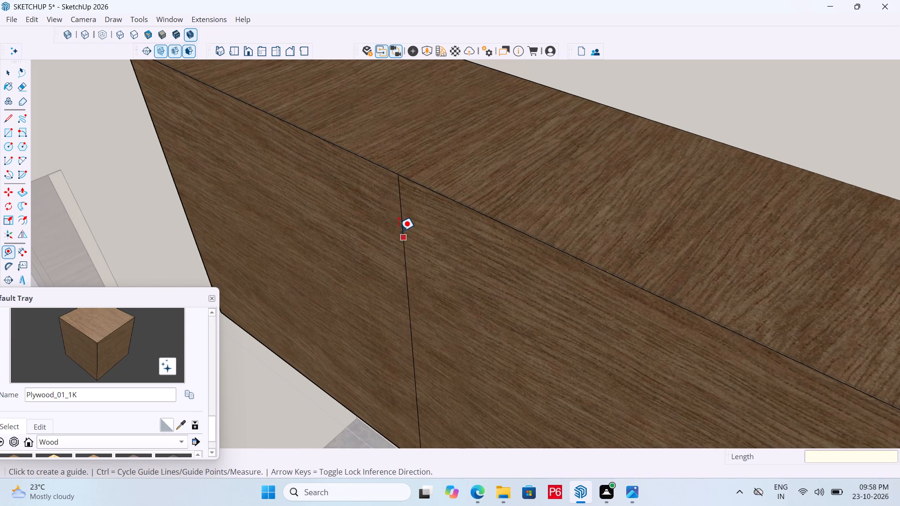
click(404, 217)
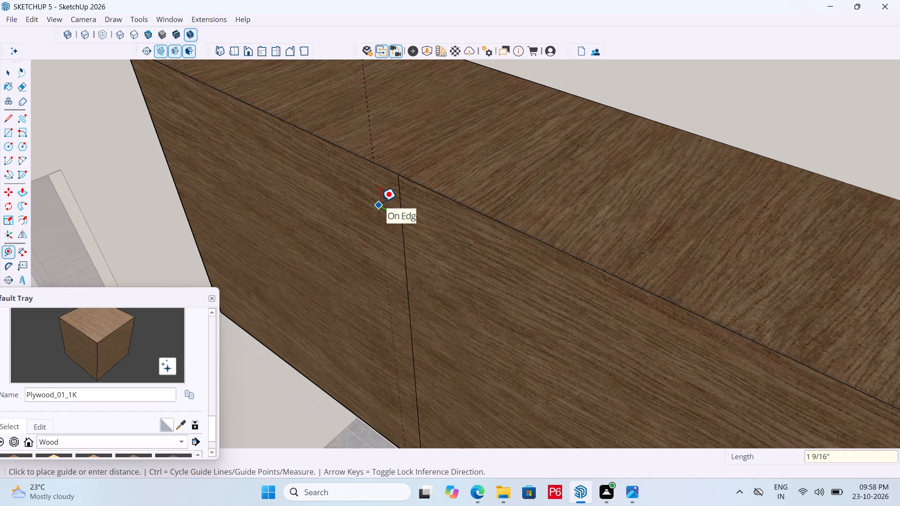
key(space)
Offset the outline of the wall unit's door farther from the exposed side inward by about 3/8".
scroll(388, 189, down, 4)
click(375, 194)
click(358, 194)
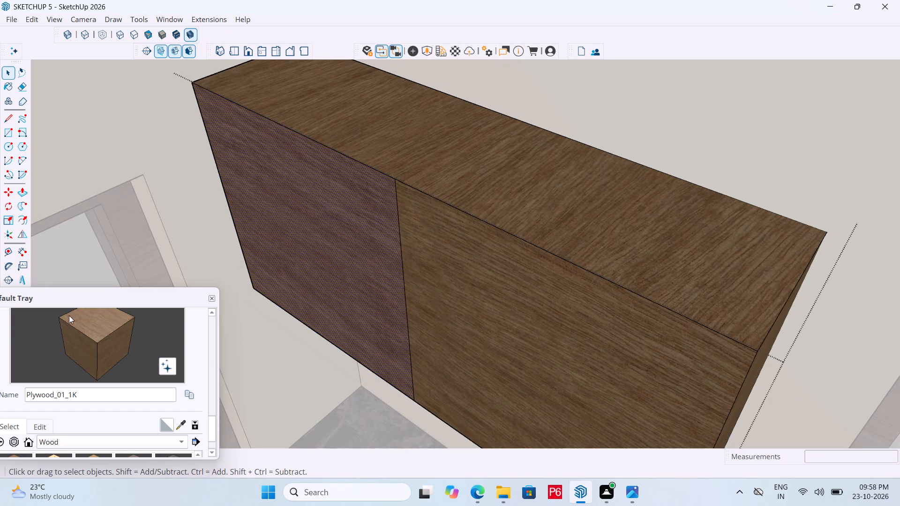
click(23, 219)
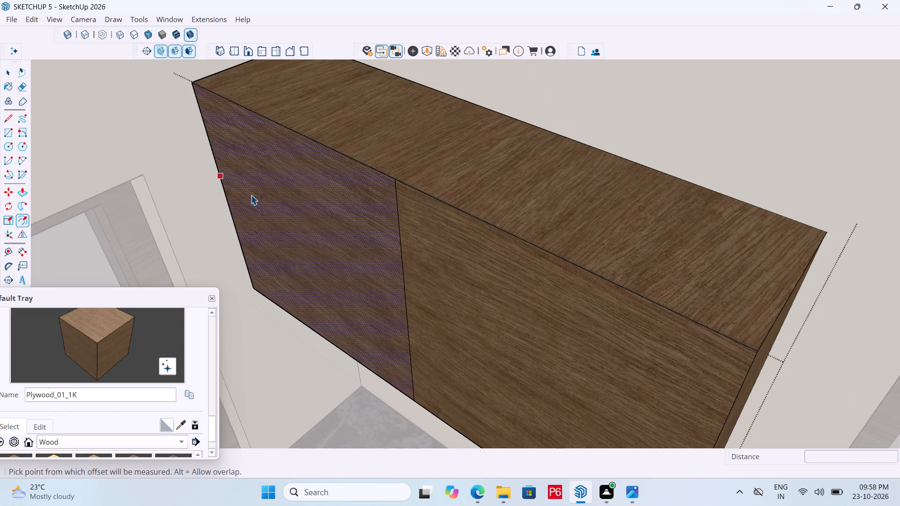
click(252, 194)
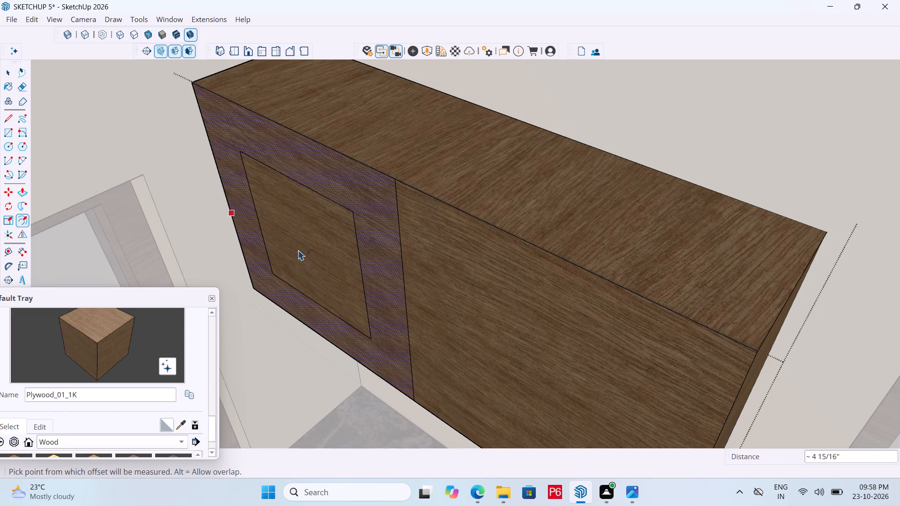
key(ctrl+z)
click(360, 231)
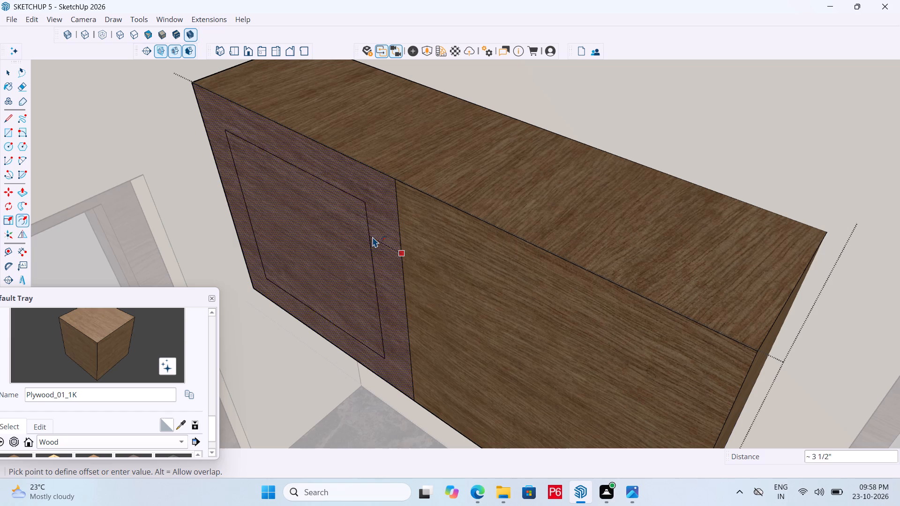
click(395, 221)
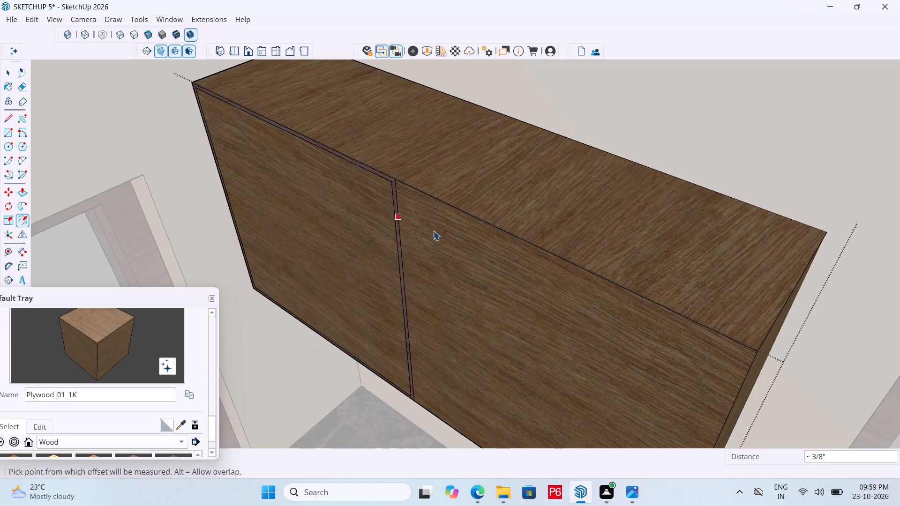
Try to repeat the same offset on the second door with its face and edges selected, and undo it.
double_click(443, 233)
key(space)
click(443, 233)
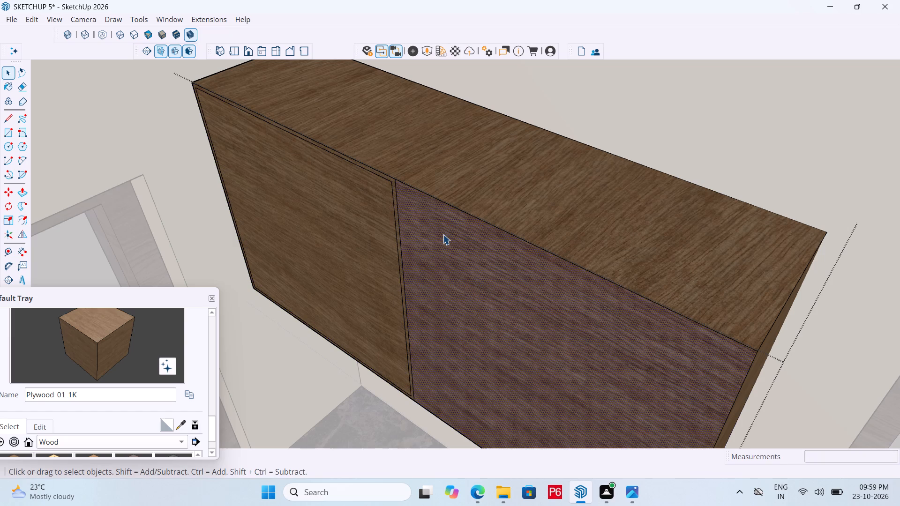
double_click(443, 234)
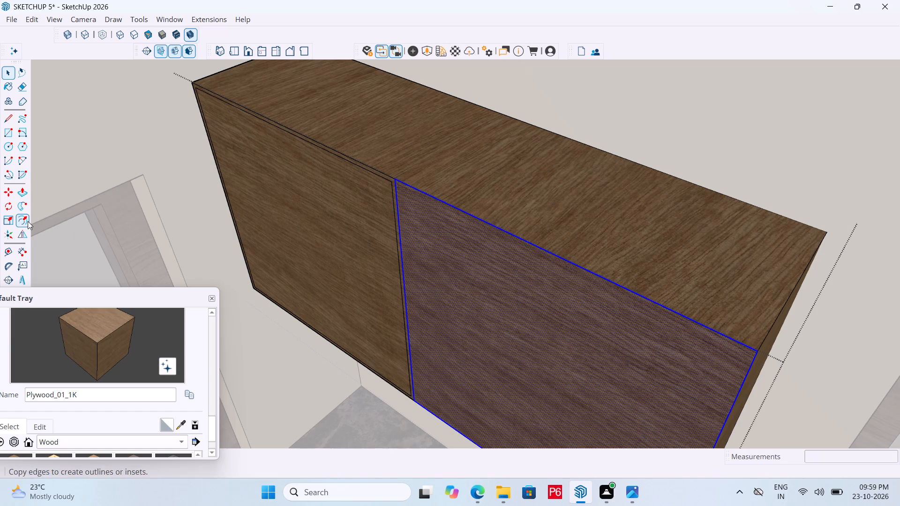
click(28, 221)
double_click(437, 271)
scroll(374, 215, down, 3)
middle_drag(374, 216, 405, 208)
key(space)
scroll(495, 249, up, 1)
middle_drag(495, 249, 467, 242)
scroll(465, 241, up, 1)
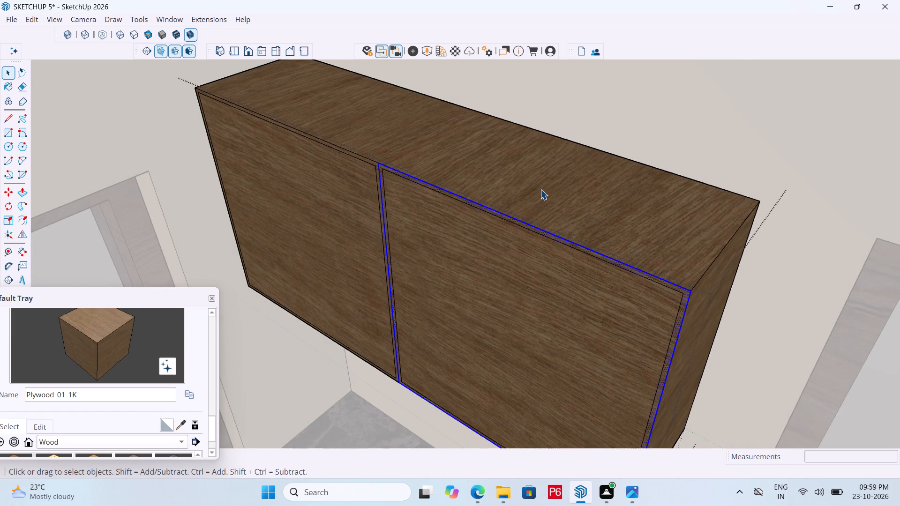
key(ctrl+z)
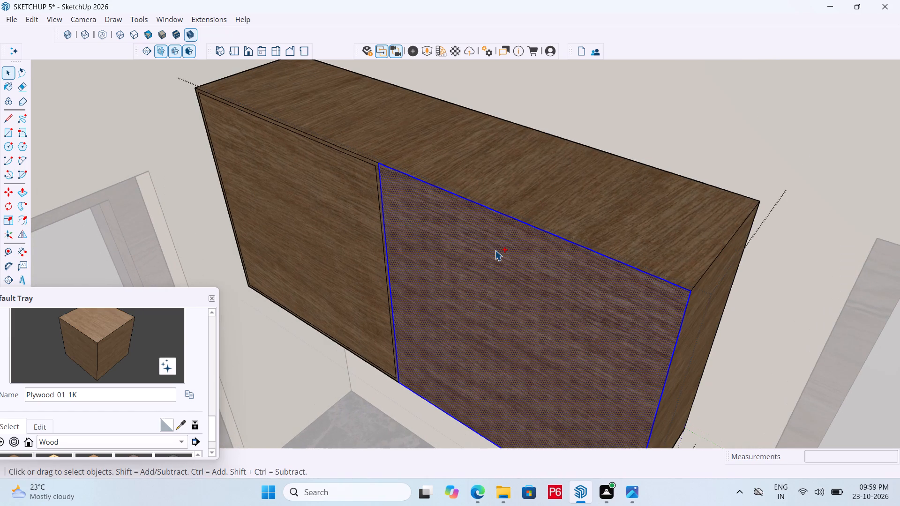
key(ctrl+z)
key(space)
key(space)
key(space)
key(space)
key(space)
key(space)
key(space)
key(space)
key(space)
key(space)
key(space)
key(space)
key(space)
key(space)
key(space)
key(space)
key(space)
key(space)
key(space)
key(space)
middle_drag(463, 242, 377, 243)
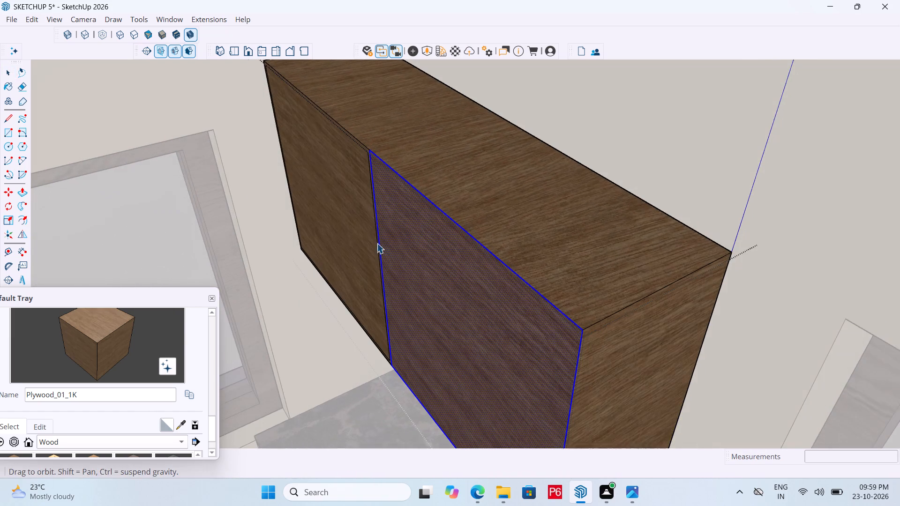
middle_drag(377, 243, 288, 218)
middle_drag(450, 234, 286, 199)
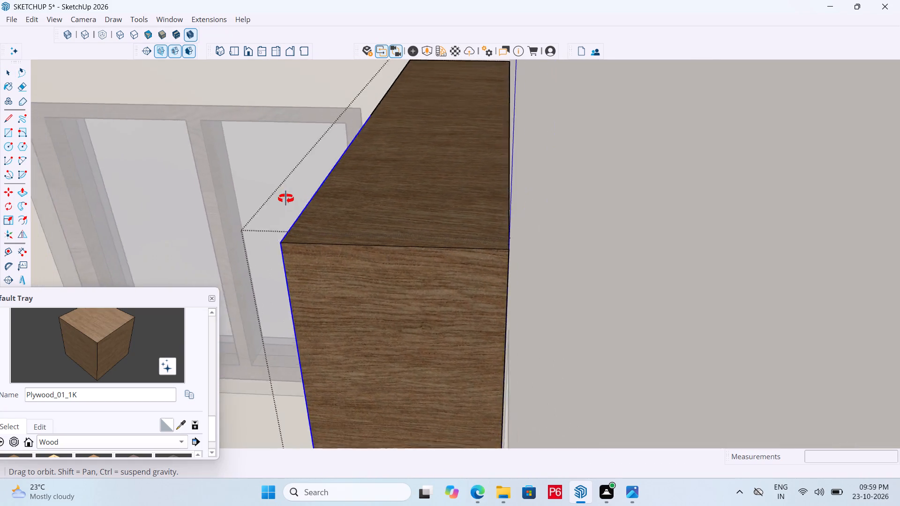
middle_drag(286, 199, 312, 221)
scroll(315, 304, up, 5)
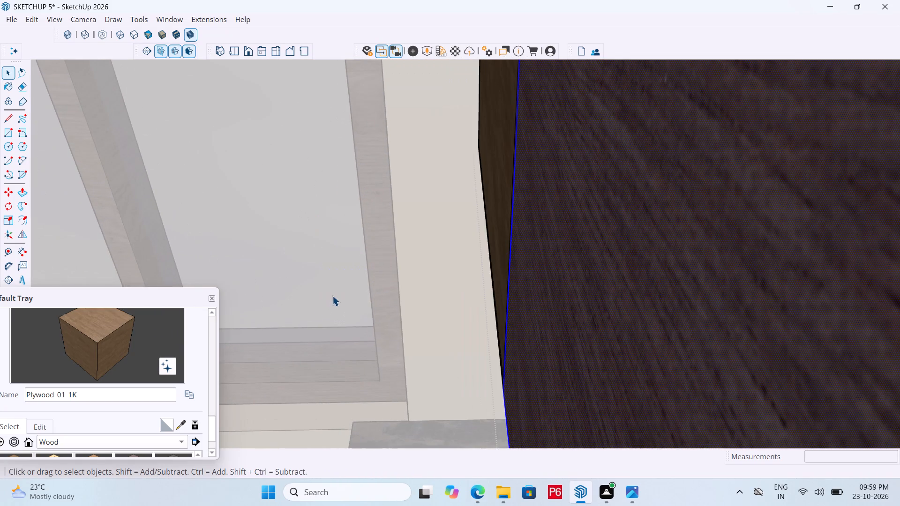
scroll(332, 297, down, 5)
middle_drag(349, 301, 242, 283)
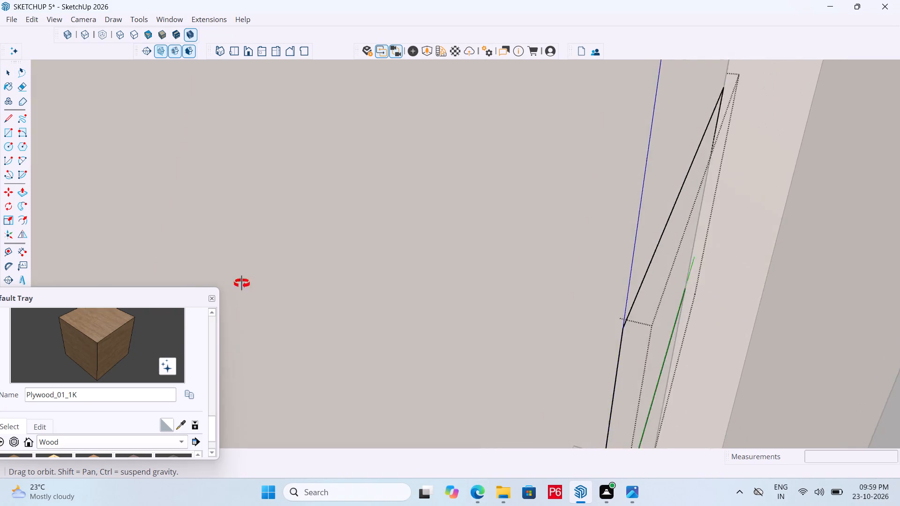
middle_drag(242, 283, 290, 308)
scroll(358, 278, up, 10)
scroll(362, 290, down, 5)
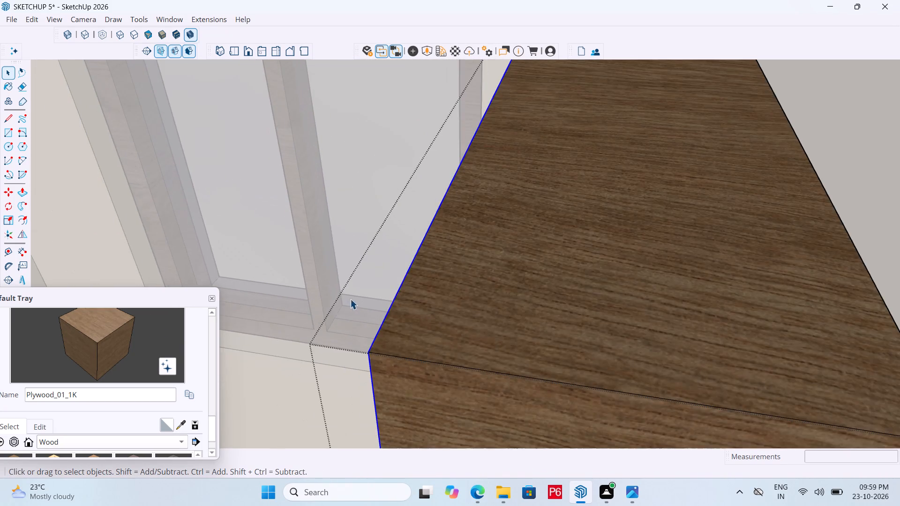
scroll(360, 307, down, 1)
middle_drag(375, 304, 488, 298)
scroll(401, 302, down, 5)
Save the model with the first door's inset outline.
key(ctrl+s)
key(ctrl+s)
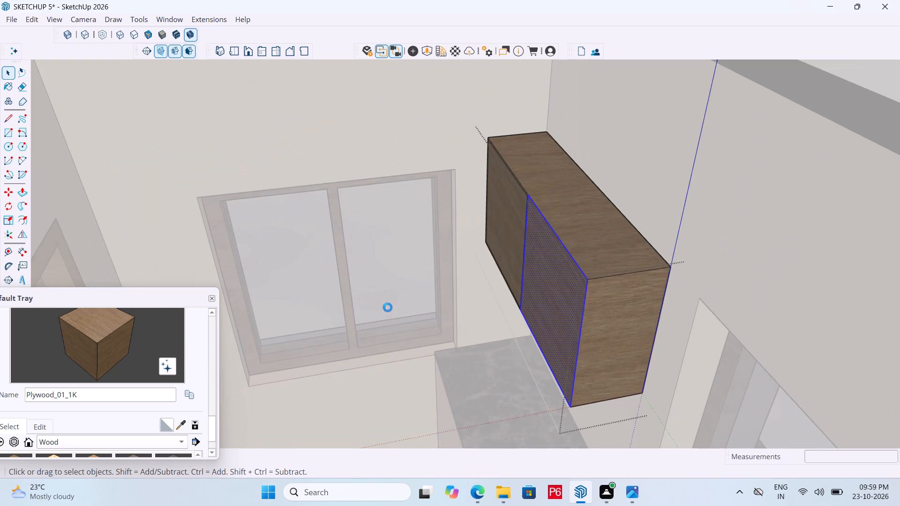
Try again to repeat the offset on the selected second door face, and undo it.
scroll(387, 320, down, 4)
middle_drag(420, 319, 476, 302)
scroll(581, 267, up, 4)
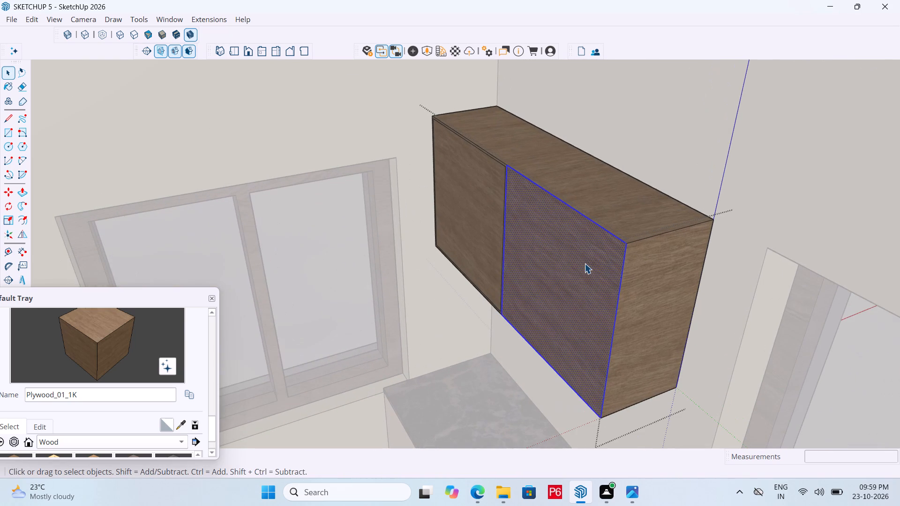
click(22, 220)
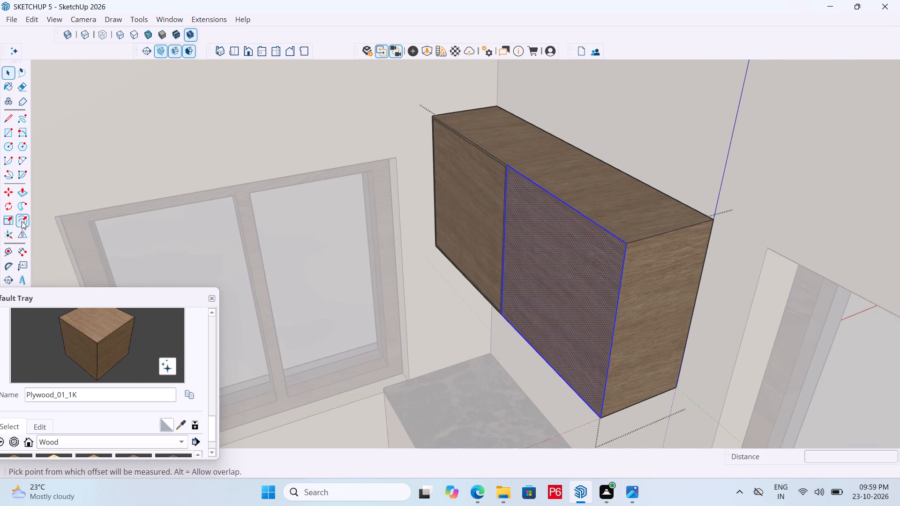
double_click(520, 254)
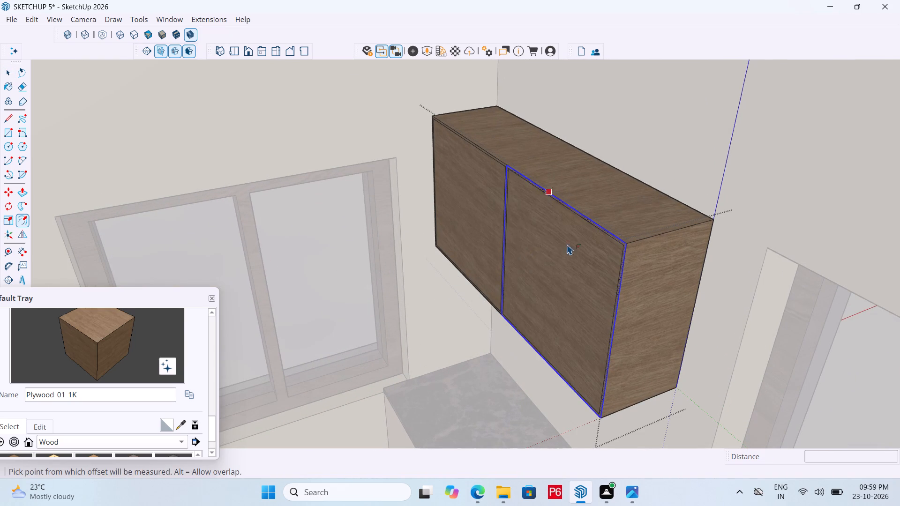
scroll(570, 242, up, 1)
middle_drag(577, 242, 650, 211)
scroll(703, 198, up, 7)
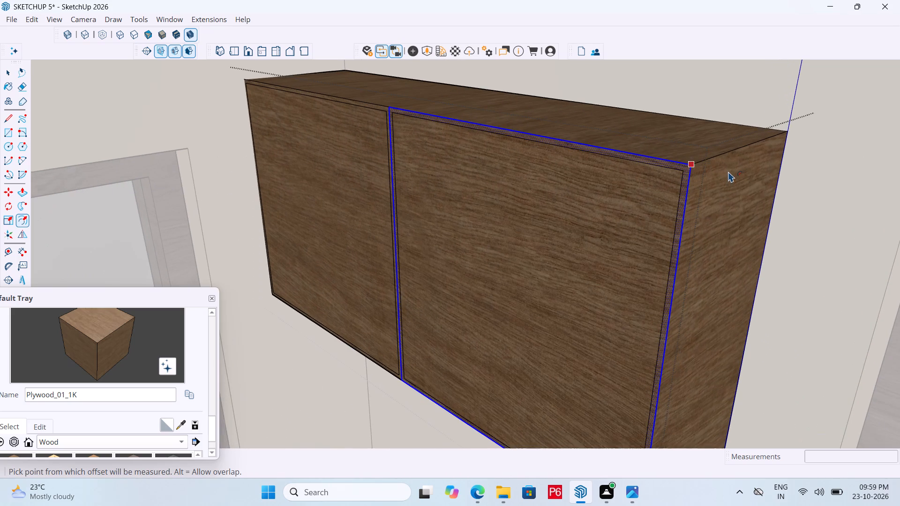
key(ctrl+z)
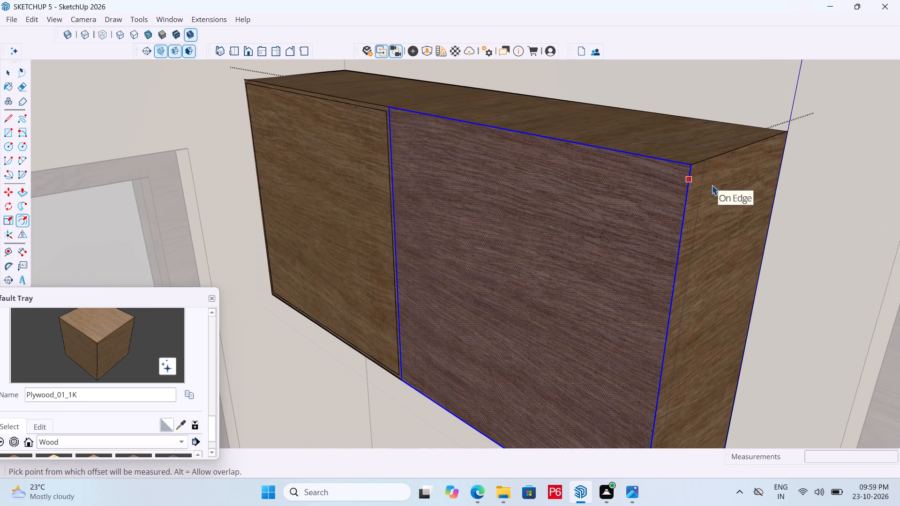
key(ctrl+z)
Offset the outline of the second door, next to the exposed side, inward by about 3/8" to match the first door.
click(547, 187)
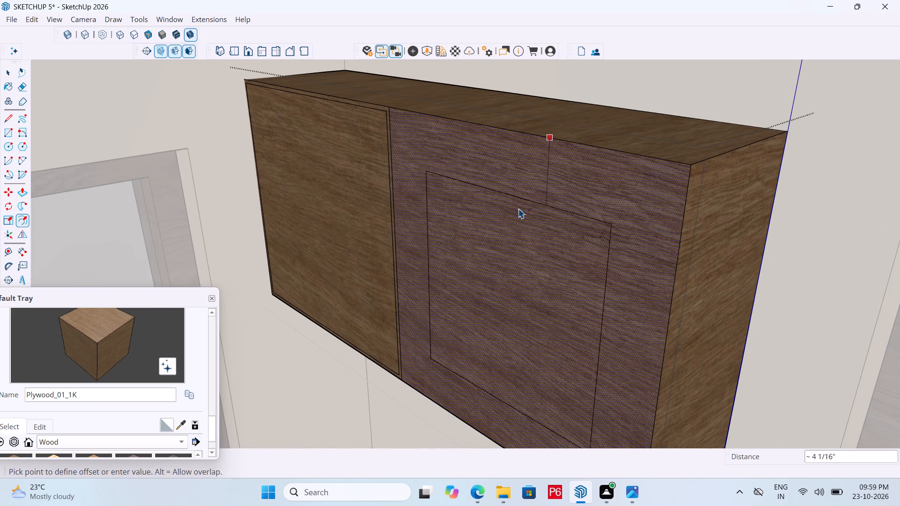
scroll(386, 112, up, 3)
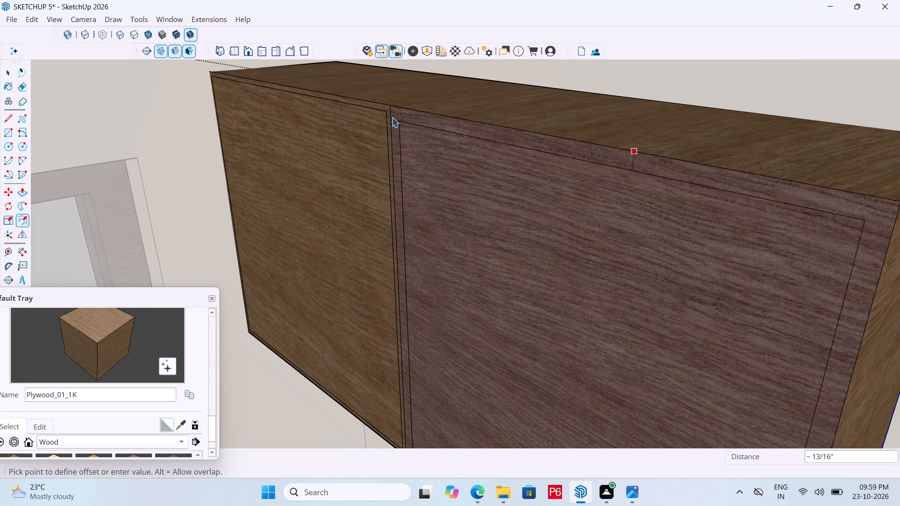
click(389, 112)
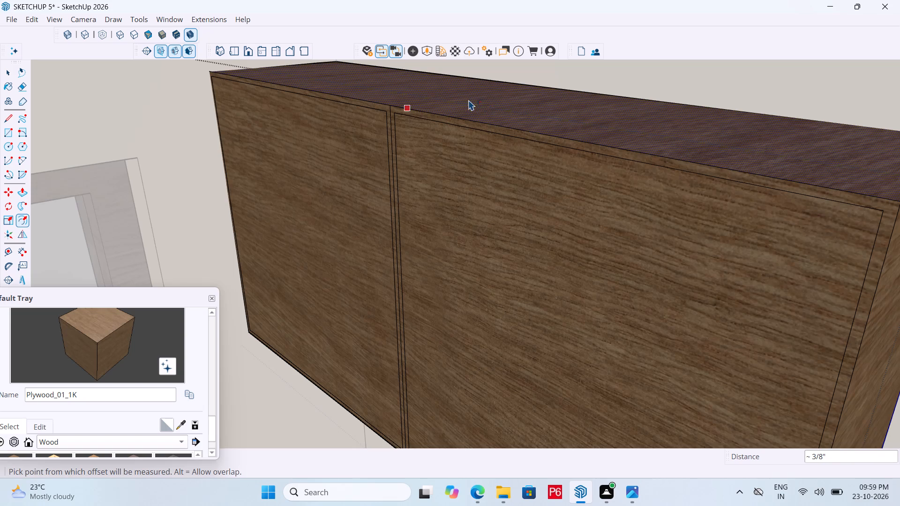
Save the model with both doors' inset outlines.
scroll(494, 168, down, 5)
scroll(472, 200, down, 4)
middle_drag(466, 209, 465, 224)
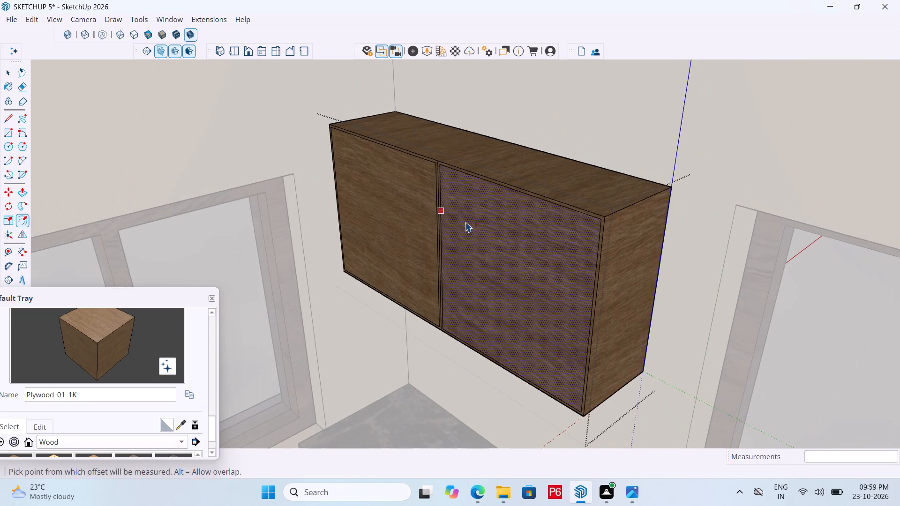
key(ctrl+s)
key(ctrl+s)
key(ctrl+s)
key(ctrl+s)
key(ctrl+s)
key(ctrl+s)
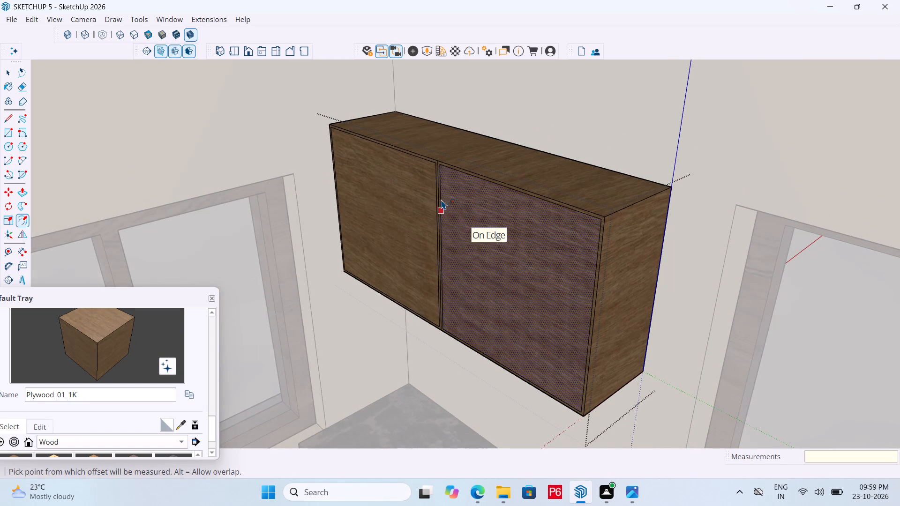
key(ctrl+s)
key(ctrl+s)
Leave the wall unit's group editing and return to the whole house model.
key(space)
scroll(422, 191, down, 5)
key(space)
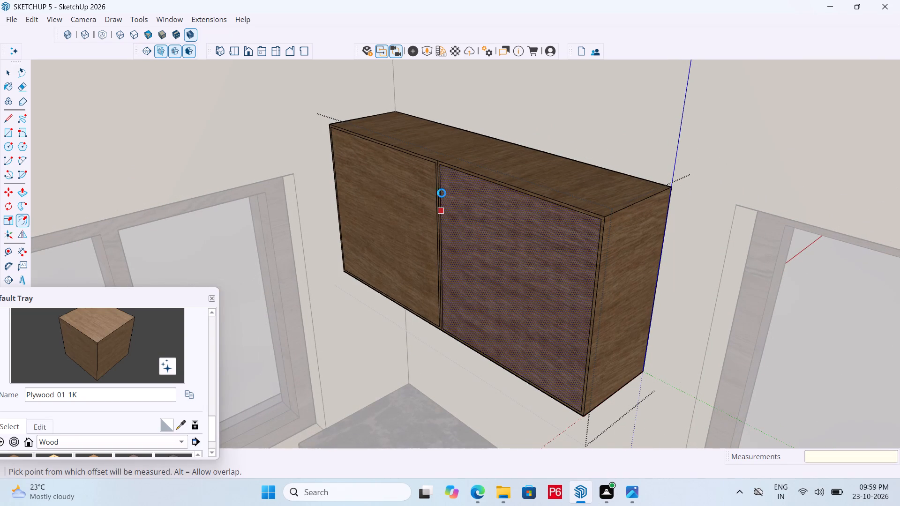
scroll(440, 194, down, 4)
key(space)
scroll(435, 196, down, 11)
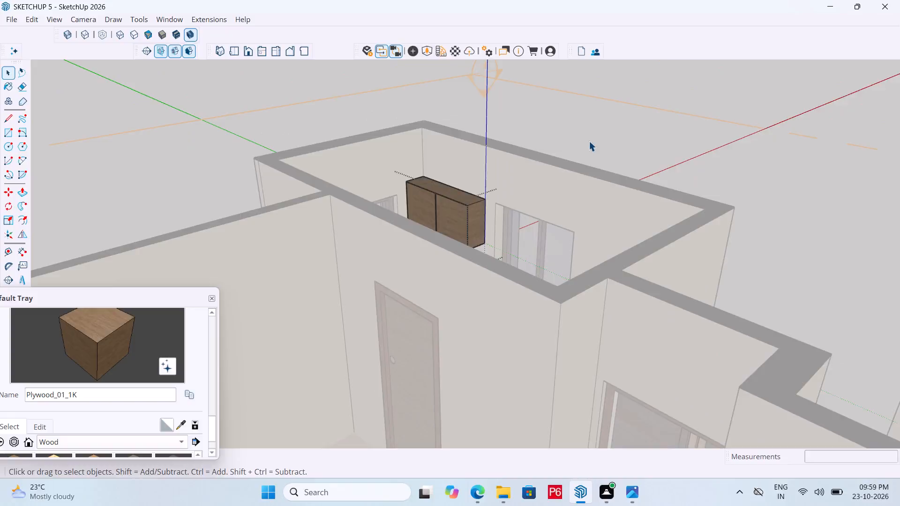
click(614, 136)
drag(517, 166, 516, 173)
middle_drag(498, 184, 495, 229)
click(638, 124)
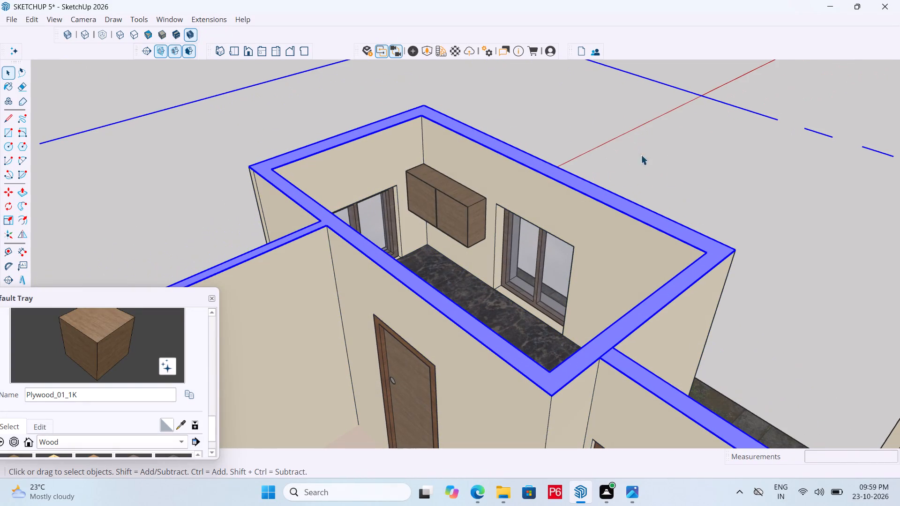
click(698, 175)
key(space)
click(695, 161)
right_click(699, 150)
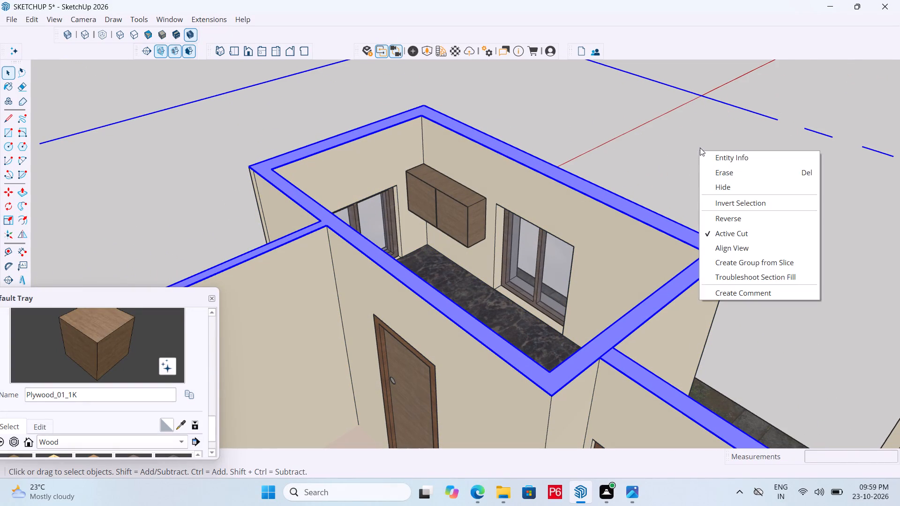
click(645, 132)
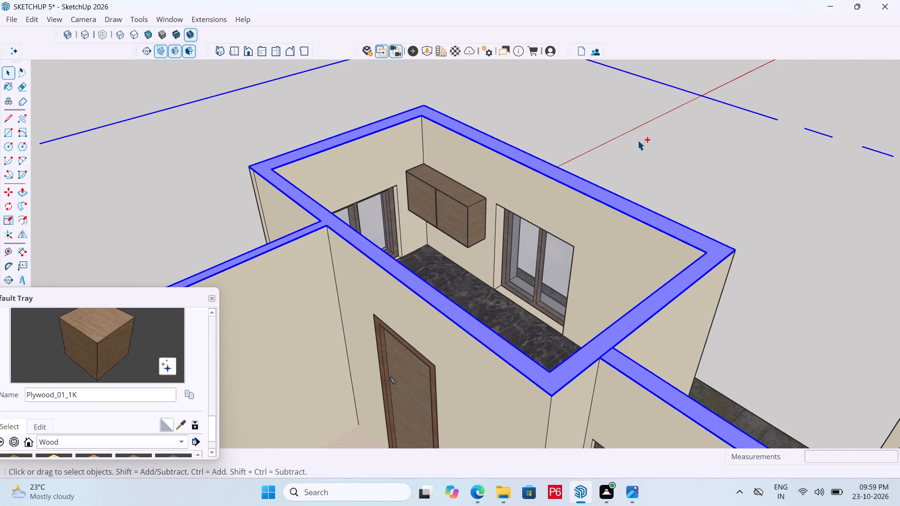
Save the house model with the wall unit's group closed.
key(ctrl+s)
key(ctrl+s)
key(ctrl+s)
key(ctrl+s)
key(space)
click(648, 142)
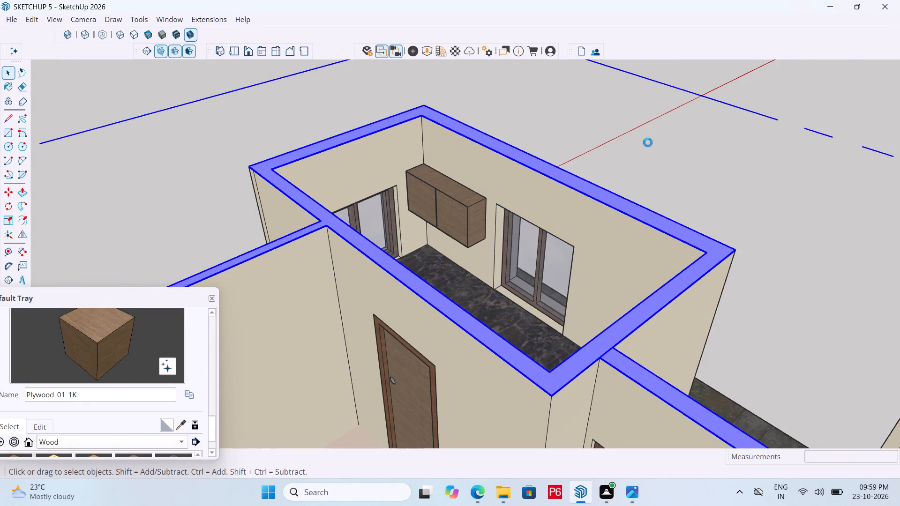
Paint the grey panel of the hall's wood-framed door with the wood material sampled from the brown door on the adjacent wall.
click(648, 144)
click(557, 192)
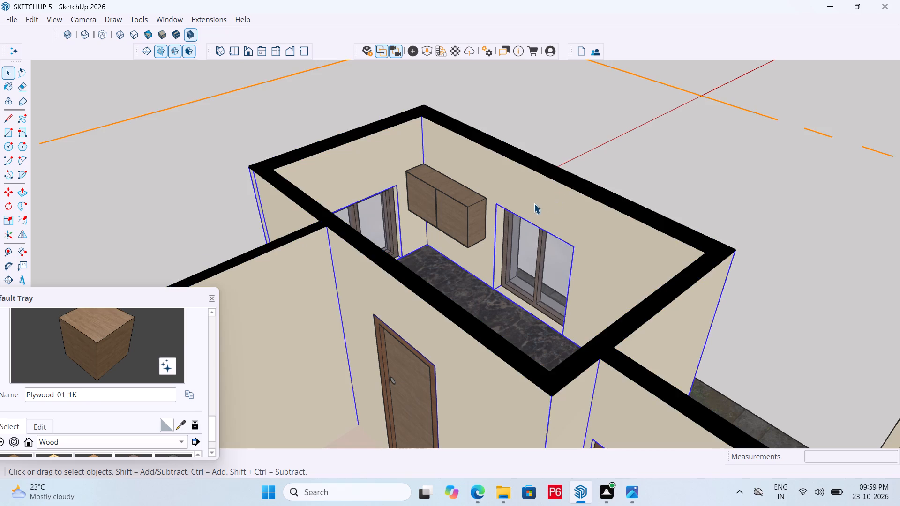
middle_drag(519, 203, 501, 202)
scroll(499, 202, up, 2)
scroll(455, 201, down, 3)
middle_drag(415, 201, 413, 224)
scroll(541, 170, down, 7)
scroll(455, 187, down, 3)
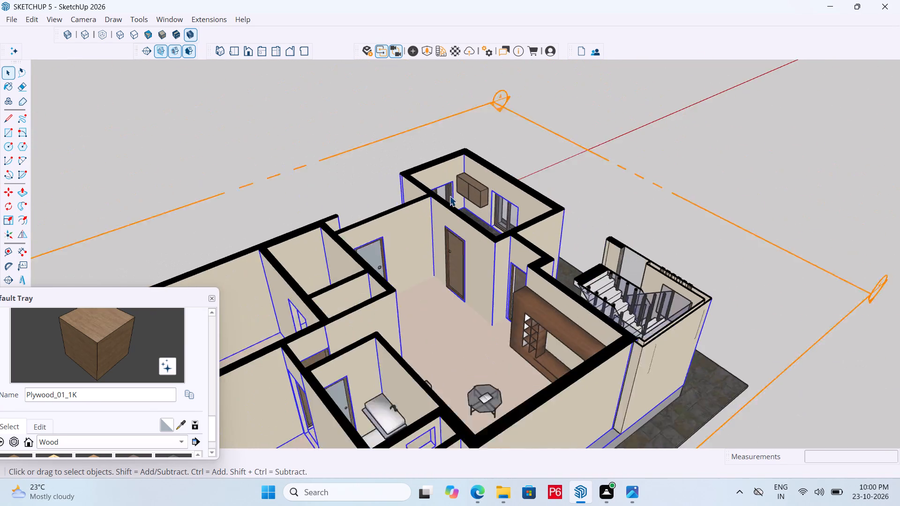
scroll(450, 196, down, 1)
middle_drag(435, 239, 290, 236)
scroll(268, 246, up, 10)
key(space)
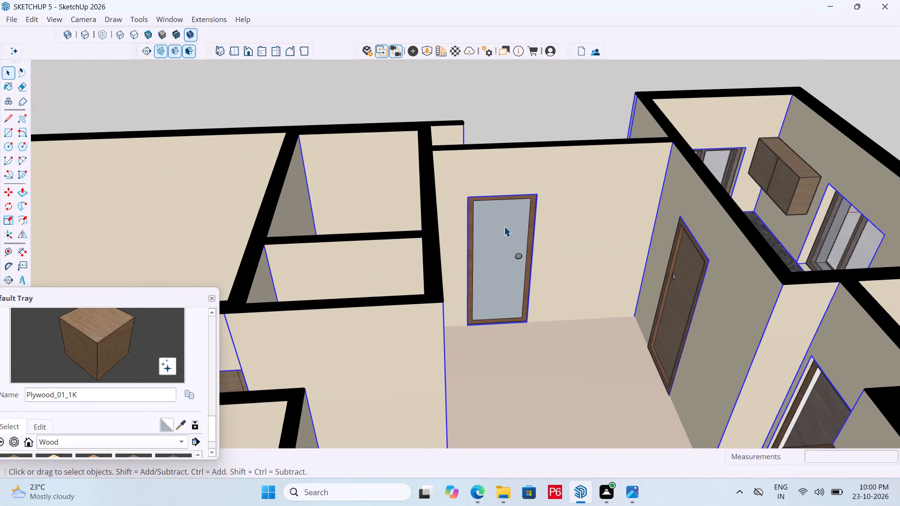
click(504, 226)
double_click(501, 222)
click(494, 218)
middle_drag(522, 246, 615, 255)
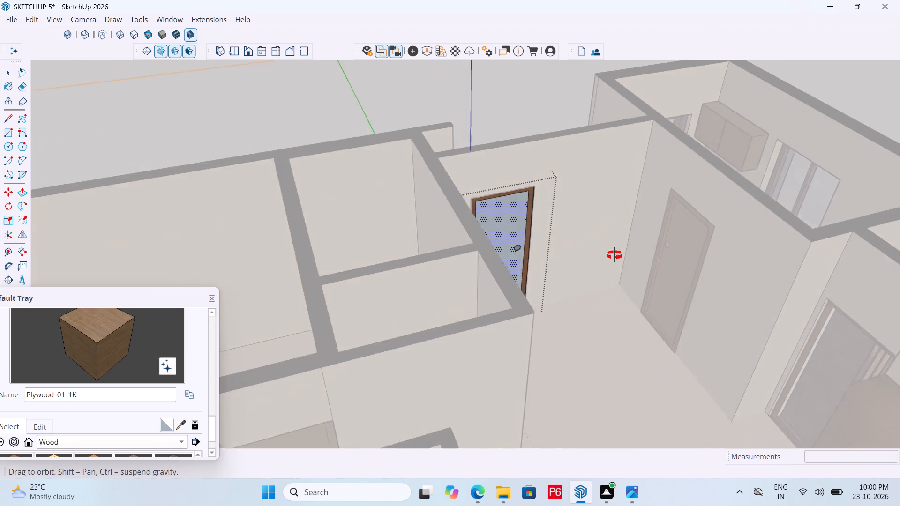
middle_drag(615, 255, 626, 256)
middle_drag(655, 237, 617, 231)
key(e)
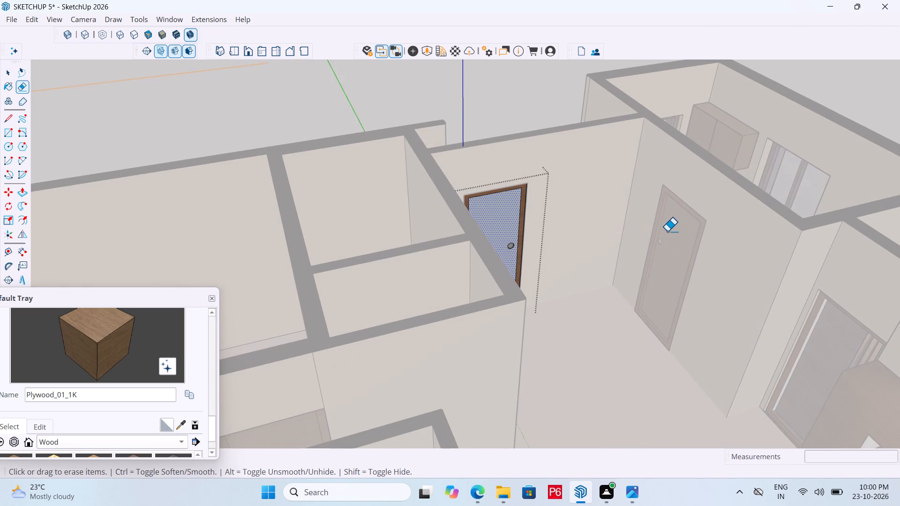
key(r)
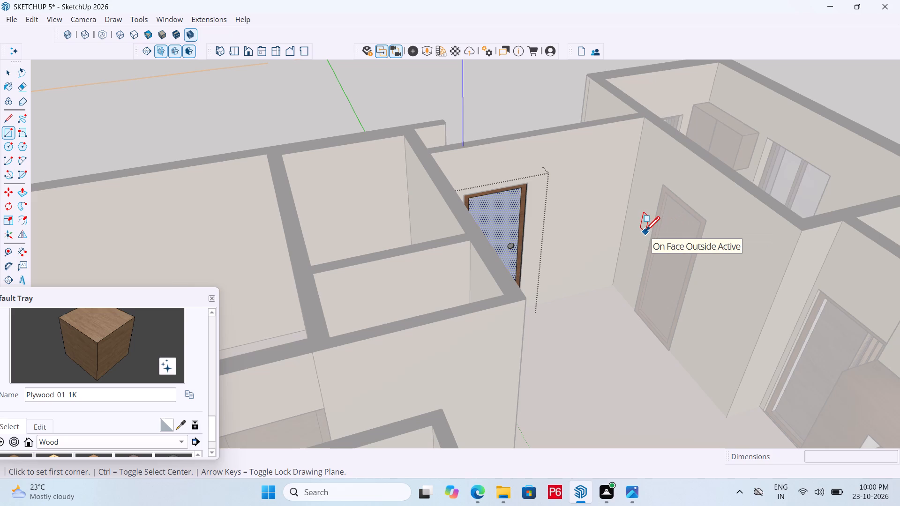
key(b)
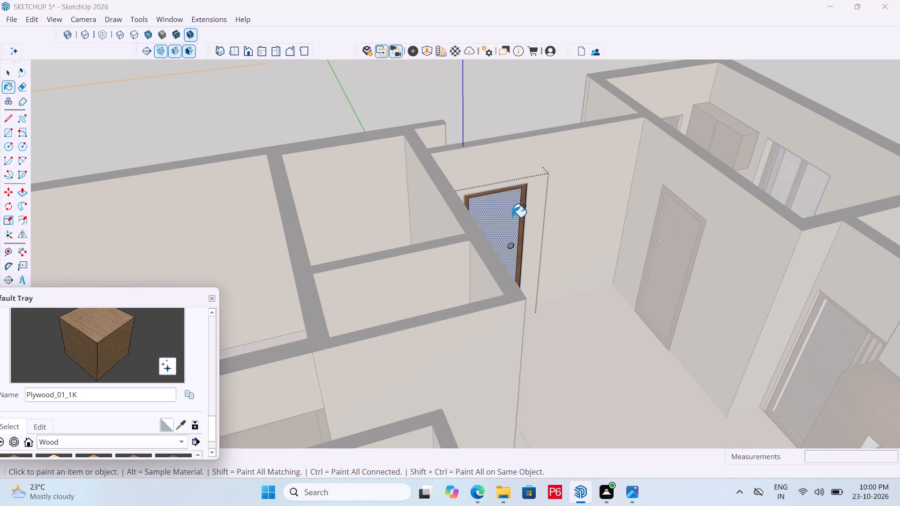
click(183, 420)
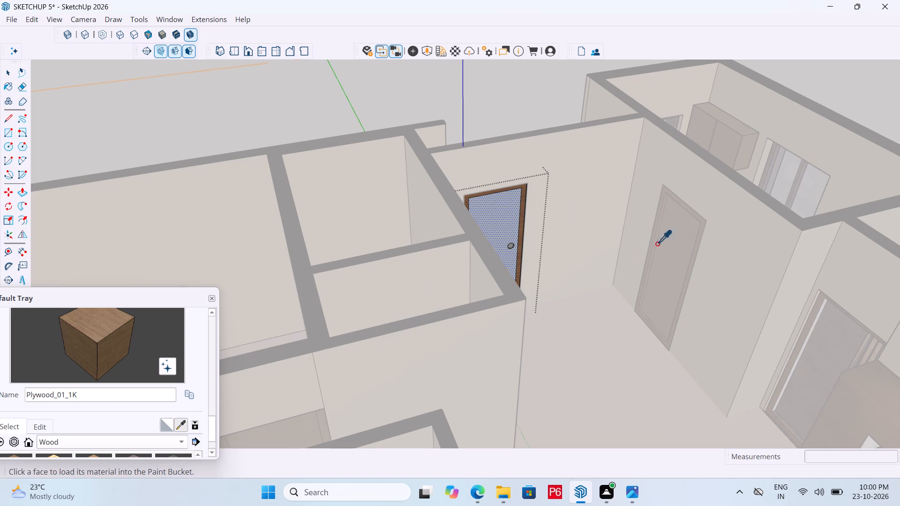
click(680, 233)
click(500, 219)
middle_drag(582, 211, 117, 265)
scroll(550, 218, down, 1)
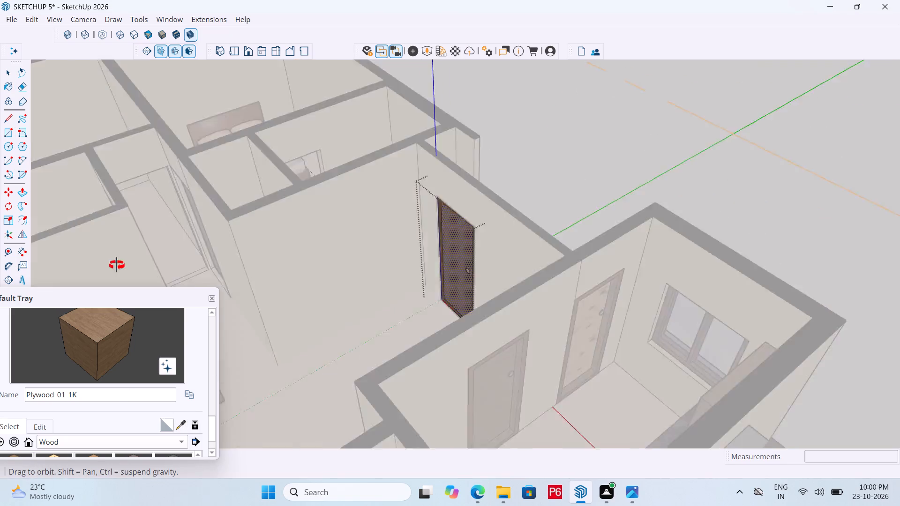
middle_drag(117, 265, 612, 251)
scroll(604, 245, down, 2)
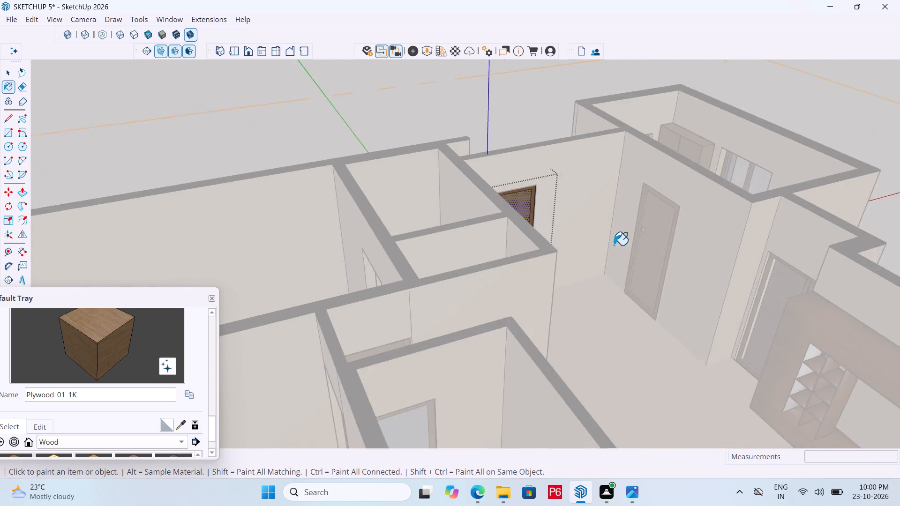
scroll(614, 245, down, 4)
middle_drag(729, 265, 537, 343)
key(space)
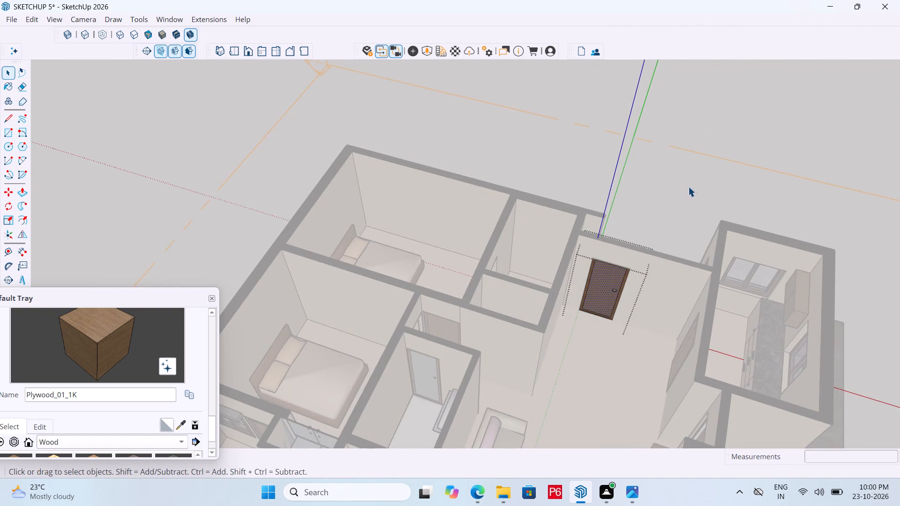
click(689, 186)
Draw a 7' 6" by 3' rectangle filling the empty doorway between the corner bedroom and the small room behind it.
middle_drag(487, 300, 789, 279)
middle_drag(465, 305, 670, 322)
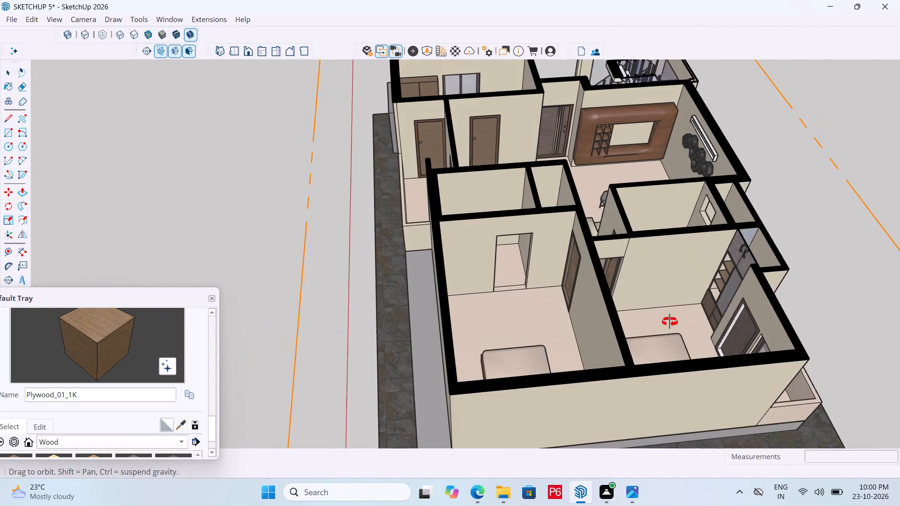
middle_drag(670, 322, 585, 308)
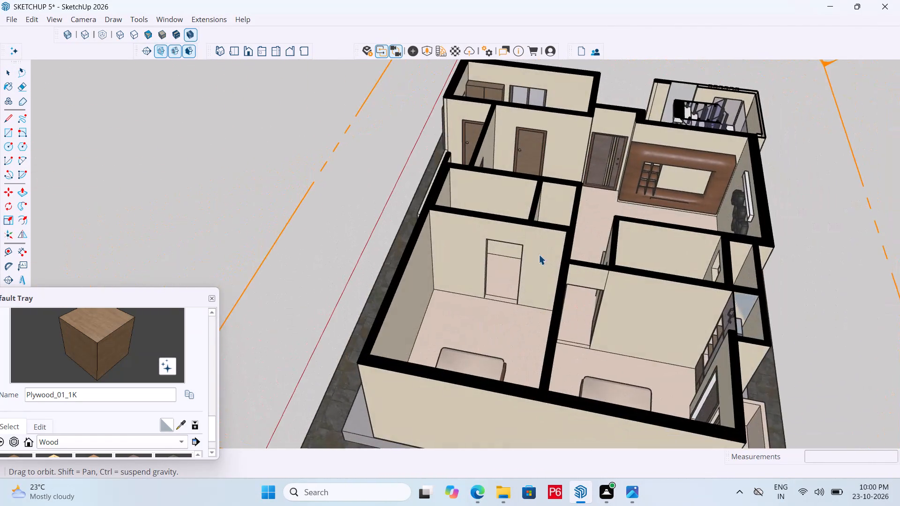
scroll(528, 249, up, 5)
middle_drag(486, 225, 474, 222)
key(r)
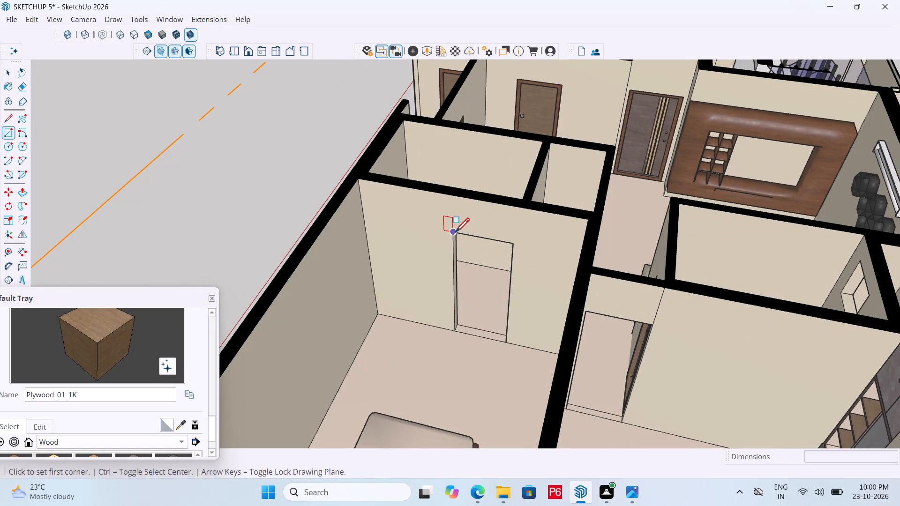
click(455, 234)
click(509, 342)
key(space)
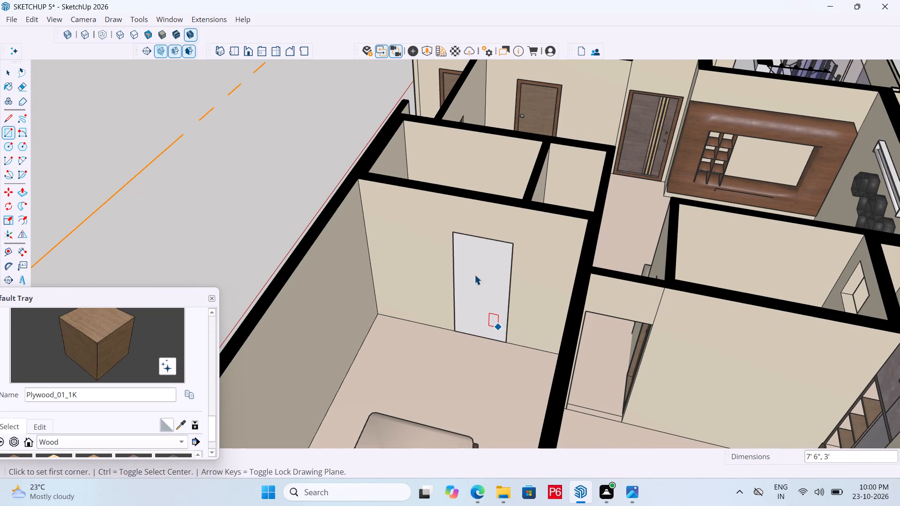
Make a group of the rectangle's face and edges in the corner bedroom's doorway.
double_click(475, 274)
right_click(475, 274)
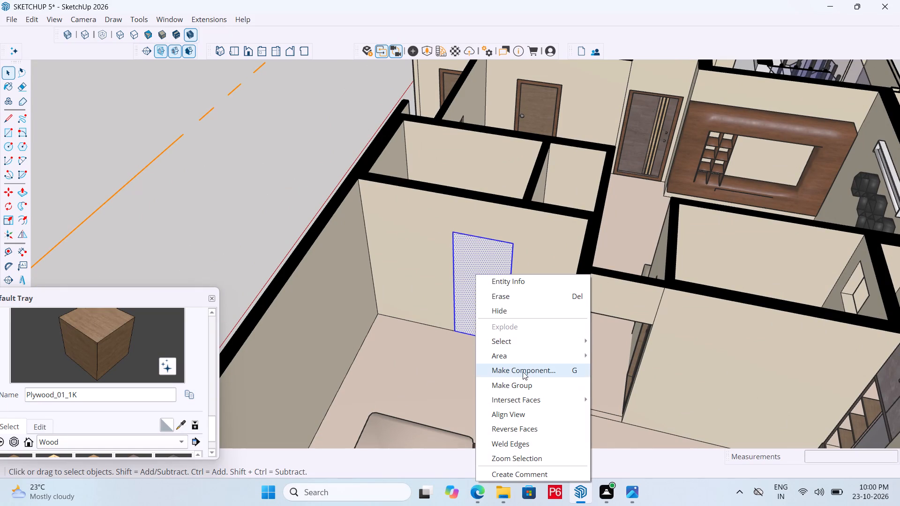
click(524, 381)
key(space)
Inside the new doorway group, offset the rectangle's outline inward by 3" to form the door frame.
double_click(479, 257)
click(476, 251)
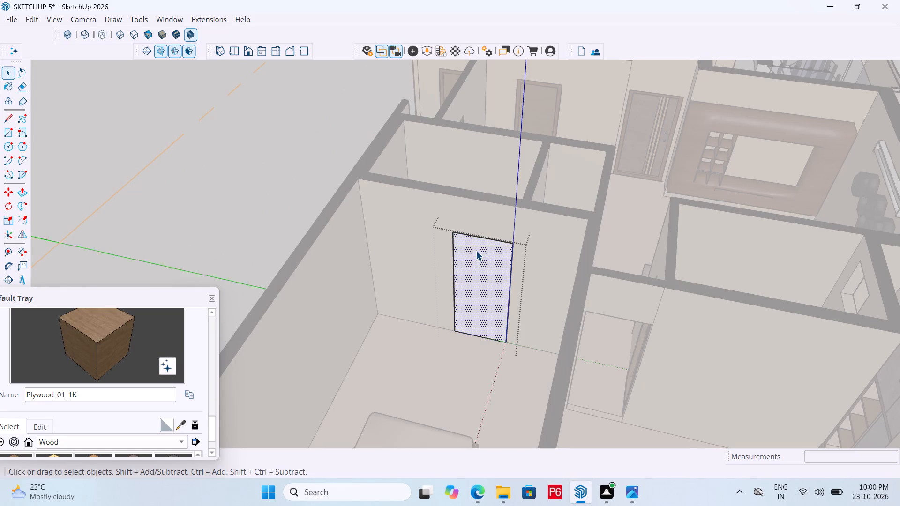
click(20, 216)
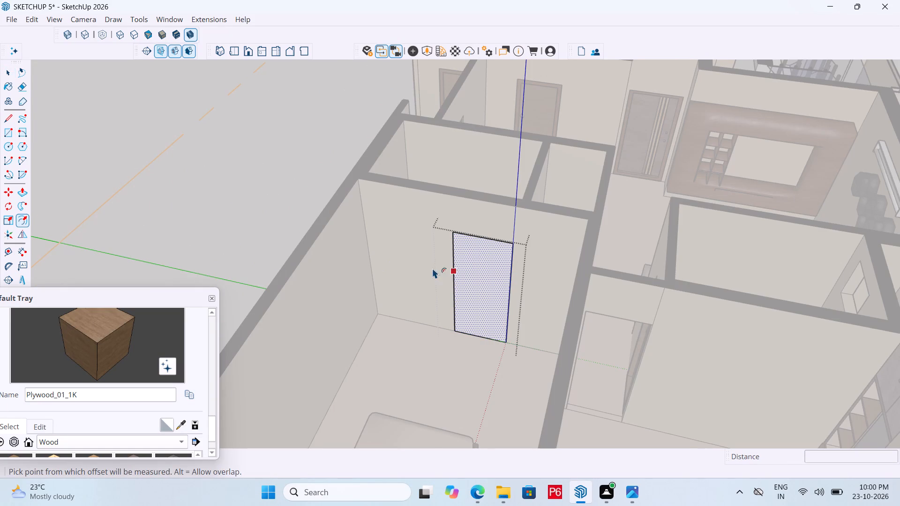
scroll(476, 275, up, 5)
click(477, 274)
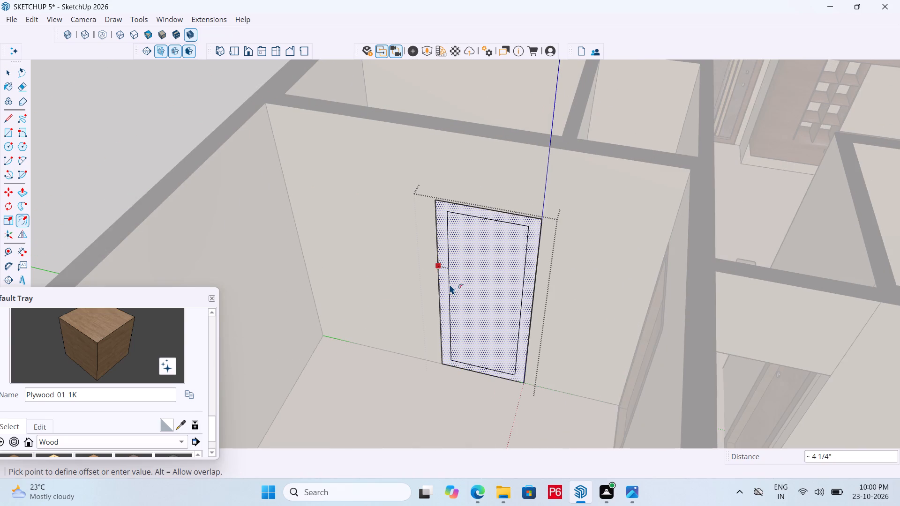
key(3)
key(shift+quotedbl)
key(Return)
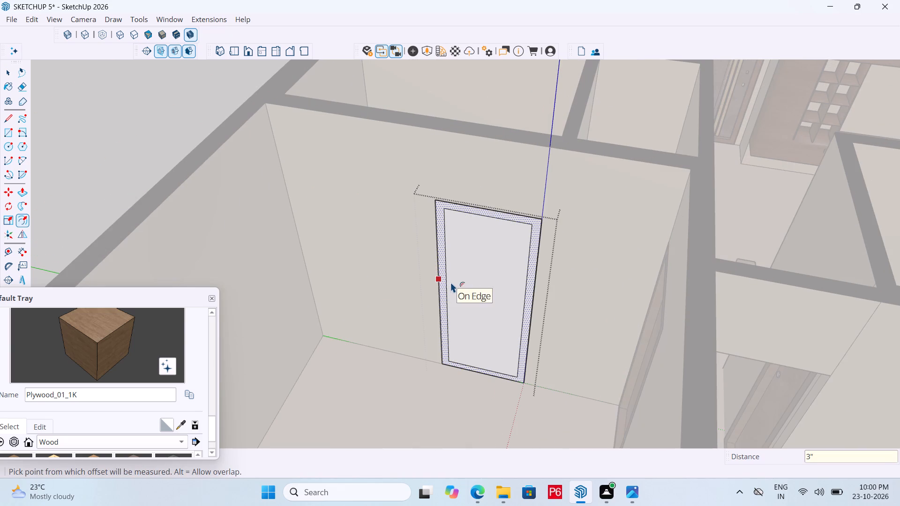
Save the model with the bedroom door's frame outline.
key(ctrl+s)
key(ctrl+s)
key(ctrl+s)
key(ctrl+s)
key(ctrl+s)
key(ctrl+s)
key(ctrl+s)
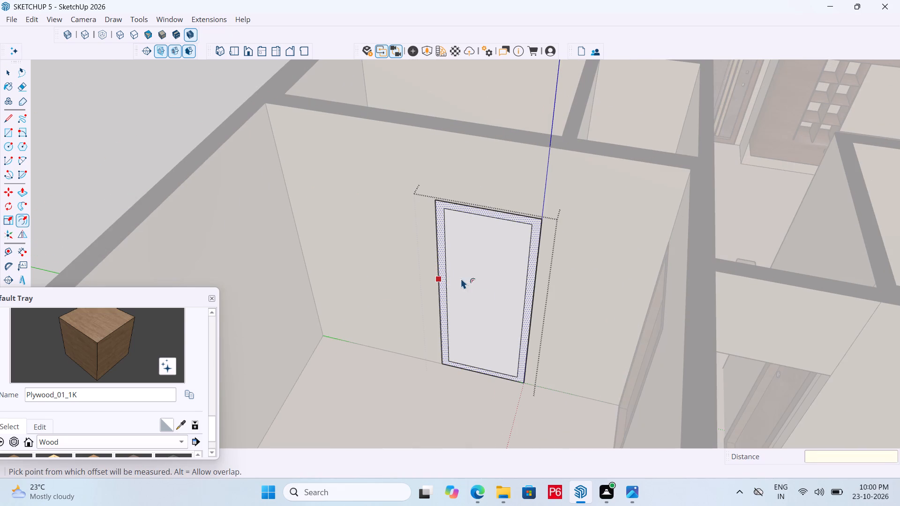
key(ctrl+s)
key(ctrl+s)
key(space)
key(space)
key(space)
Paint the bedroom door's outer frame band with the Plywood_01_1K wood material.
middle_drag(525, 274, 485, 272)
scroll(454, 264, up, 2)
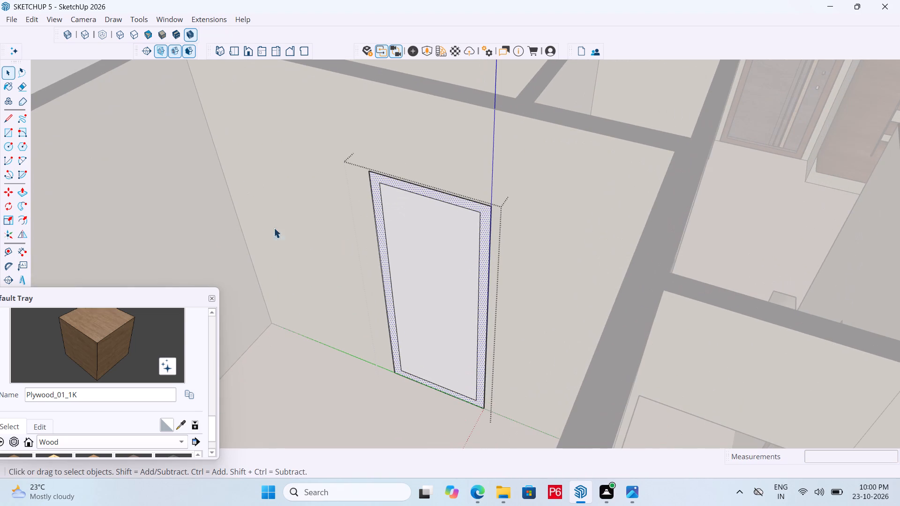
scroll(144, 350, down, 2)
click(13, 432)
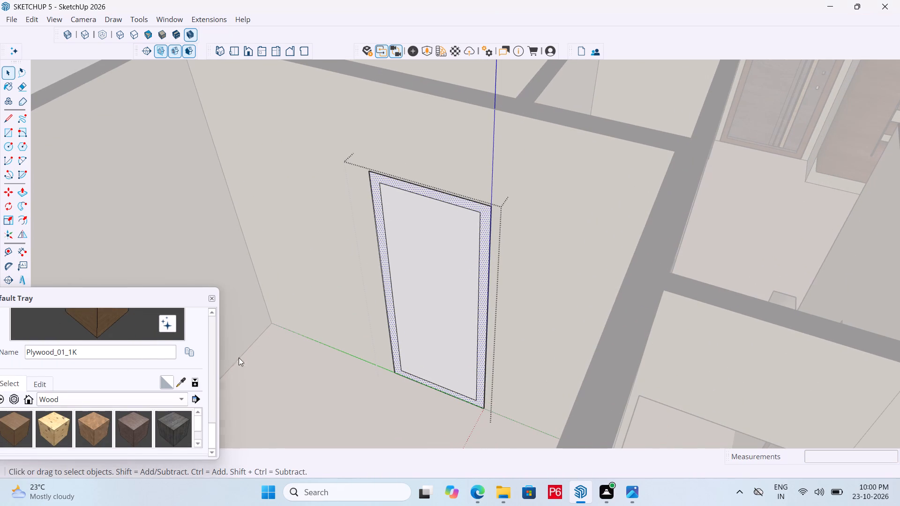
click(481, 327)
Paint the bedroom door's inner panel with the Wood_Veneer_15_1K material from the Wood collection.
scroll(129, 376, down, 1)
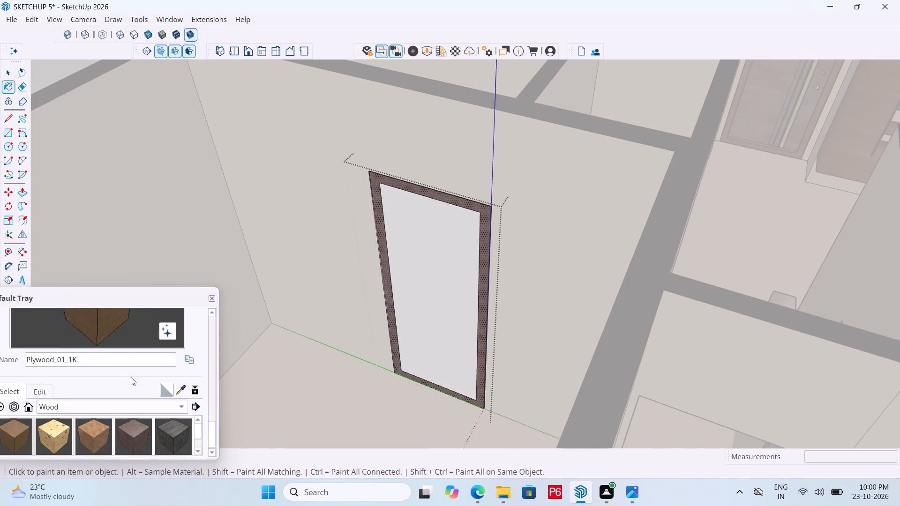
scroll(131, 377, down, 2)
scroll(128, 417, down, 4)
click(9, 427)
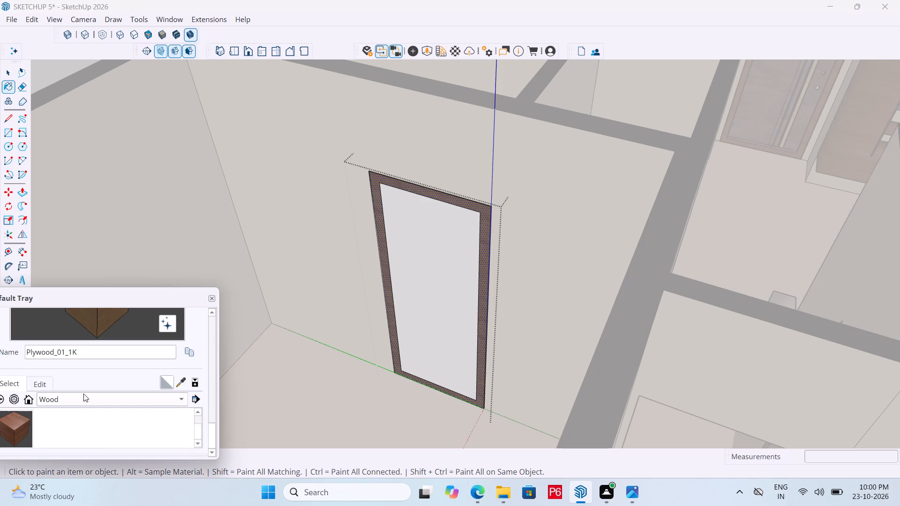
click(415, 280)
middle_drag(485, 253, 456, 249)
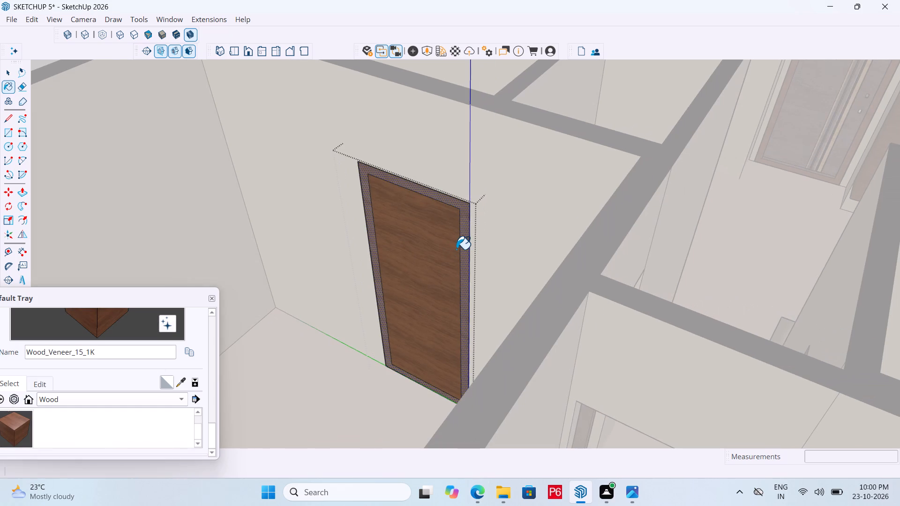
Save the model with the bedroom door's frame and panel painted.
key(ctrl+s)
key(ctrl+s)
key(ctrl+s)
key(ctrl+s)
key(ctrl+s)
key(ctrl+s)
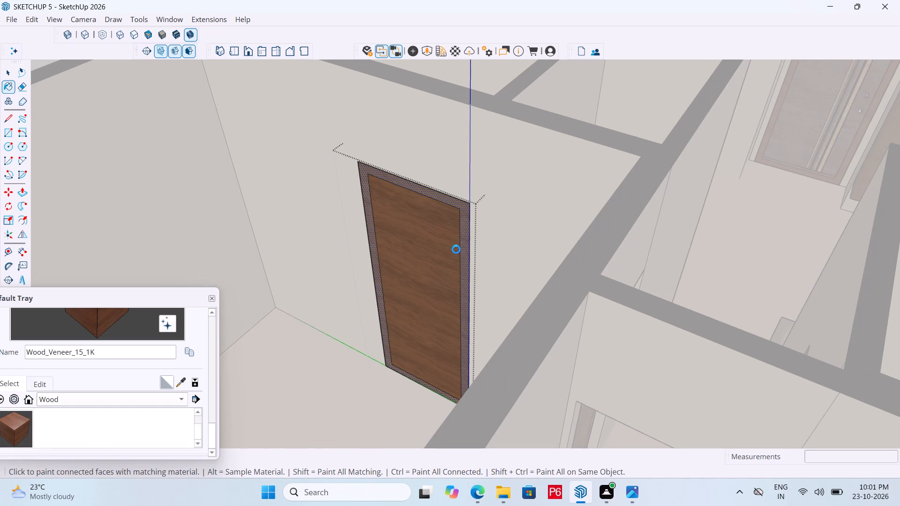
key(space)
Extrude the bedroom door's plywood frame outward by 4" with Push/Pull.
scroll(448, 280, up, 5)
key(space)
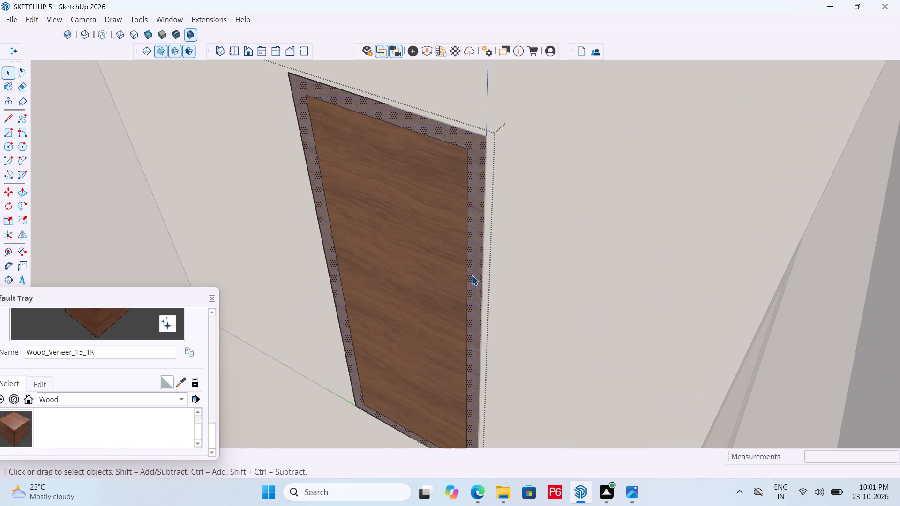
key(p)
click(475, 286)
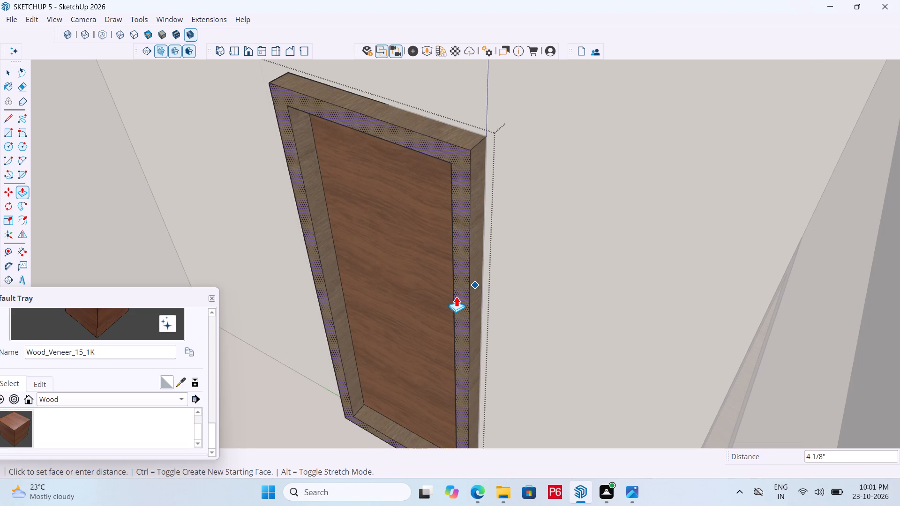
text(4")
key(Return)
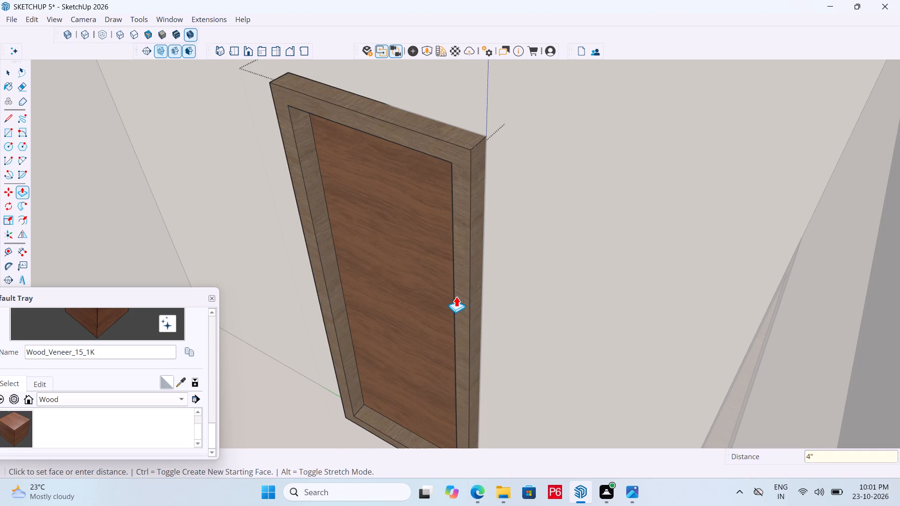
key(space)
Extrude the bedroom door's veneer panel outward by 1 7/8" inside the frame.
click(420, 201)
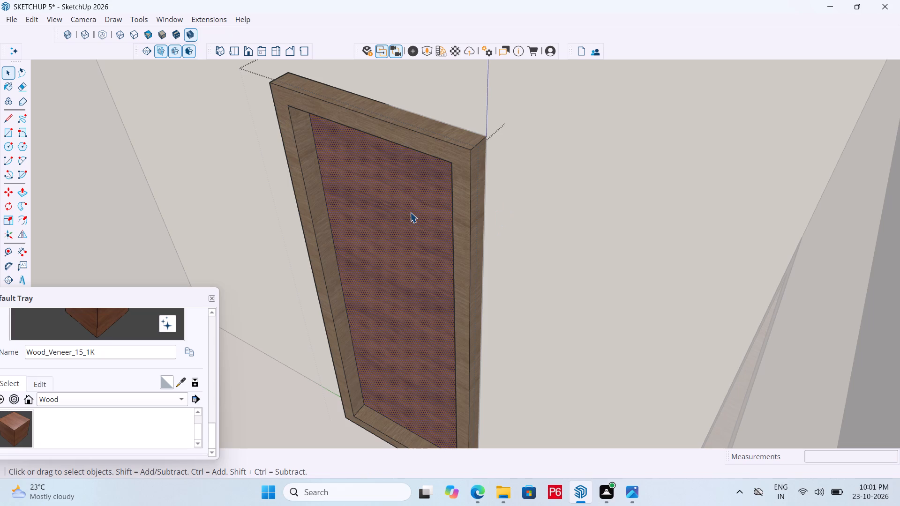
key(p)
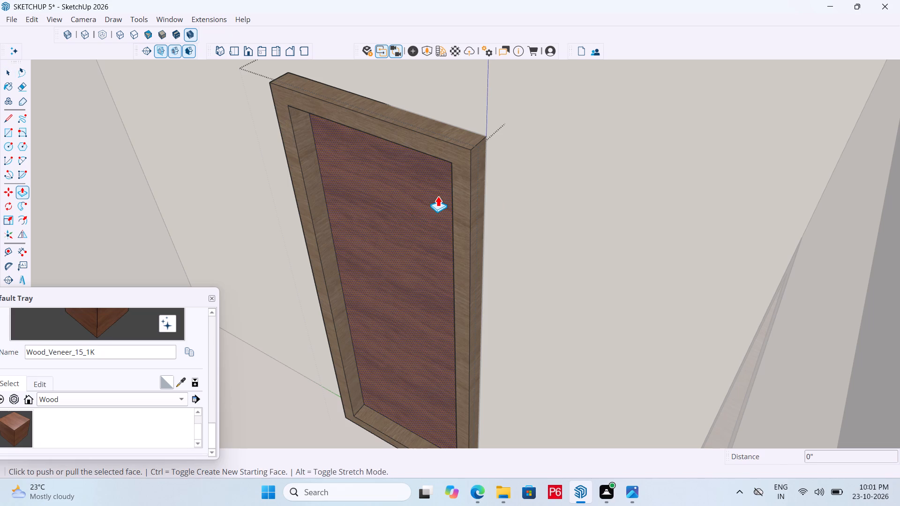
click(438, 196)
click(432, 203)
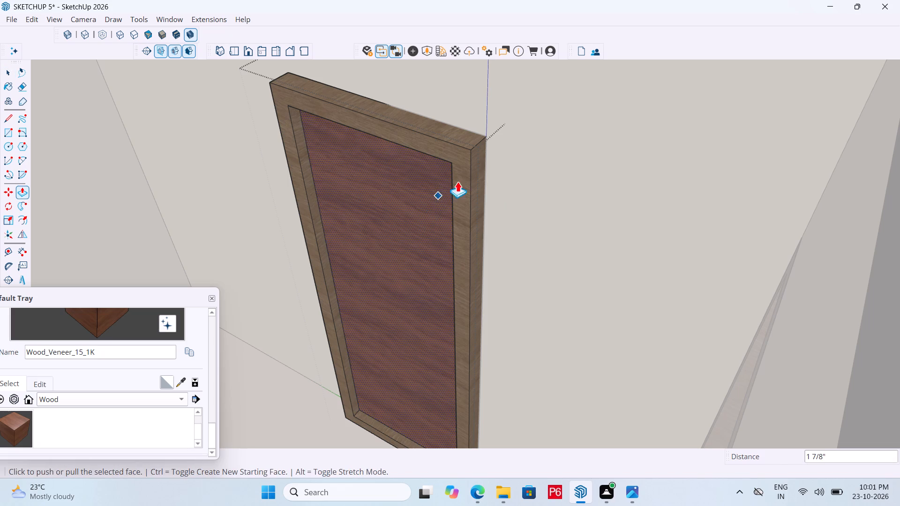
key(space)
scroll(476, 170, down, 3)
middle_drag(476, 170, 438, 179)
Save the model with the bedroom door's extruded frame and panel.
key(ctrl+s)
key(ctrl+s)
key(ctrl+s)
key(ctrl+s)
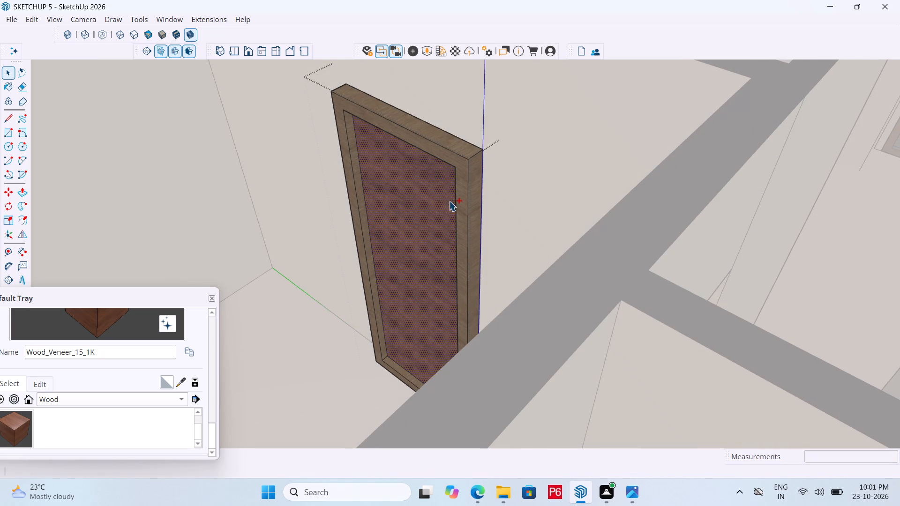
Move the finished bedroom door back into its opening so the frame's outer face sits flush with the wall.
middle_drag(449, 201, 522, 222)
scroll(449, 201, down, 1)
key(space)
scroll(455, 229, down, 3)
middle_drag(455, 229, 466, 230)
scroll(488, 335, up, 2)
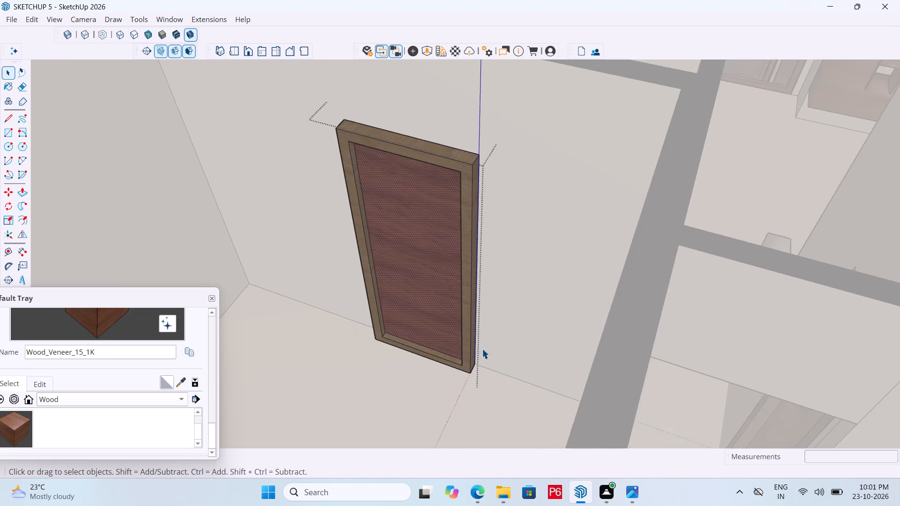
scroll(482, 349, up, 4)
middle_drag(477, 370, 467, 365)
key(space)
click(462, 347)
click(549, 254)
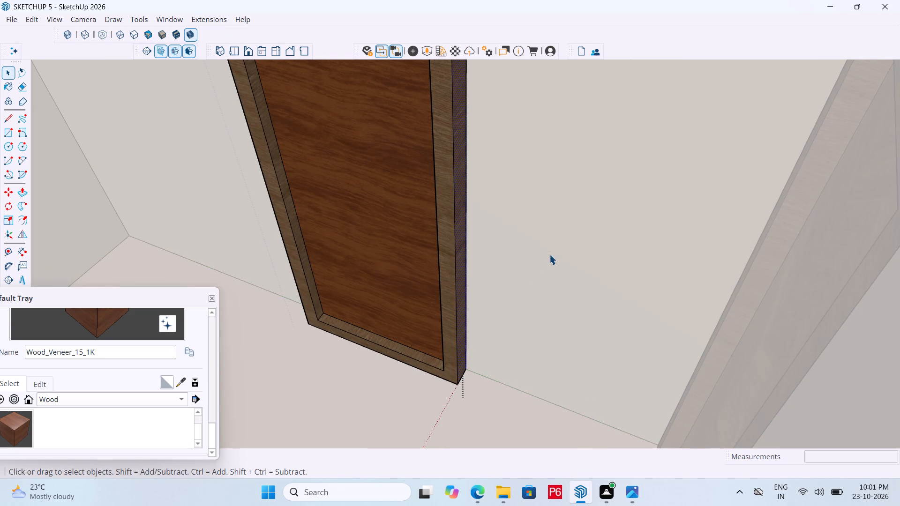
click(451, 277)
scroll(445, 376, up, 4)
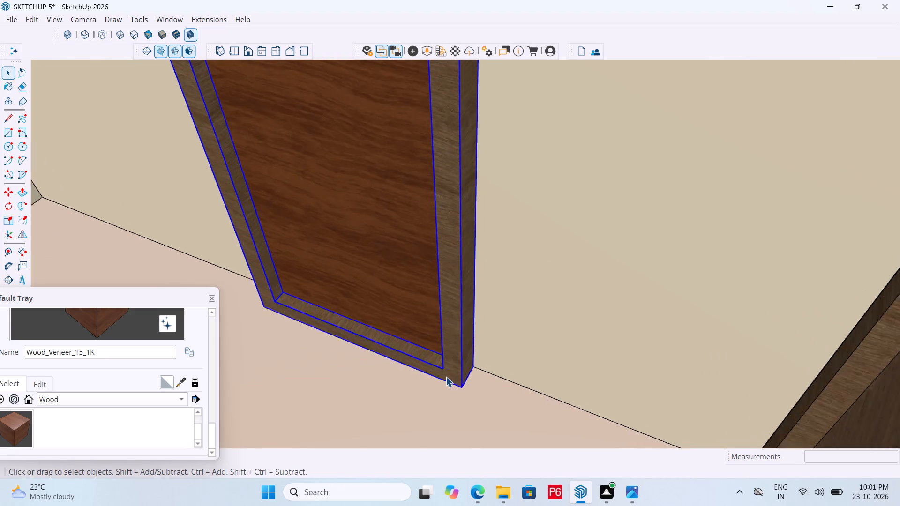
scroll(446, 377, up, 2)
key(m)
click(472, 394)
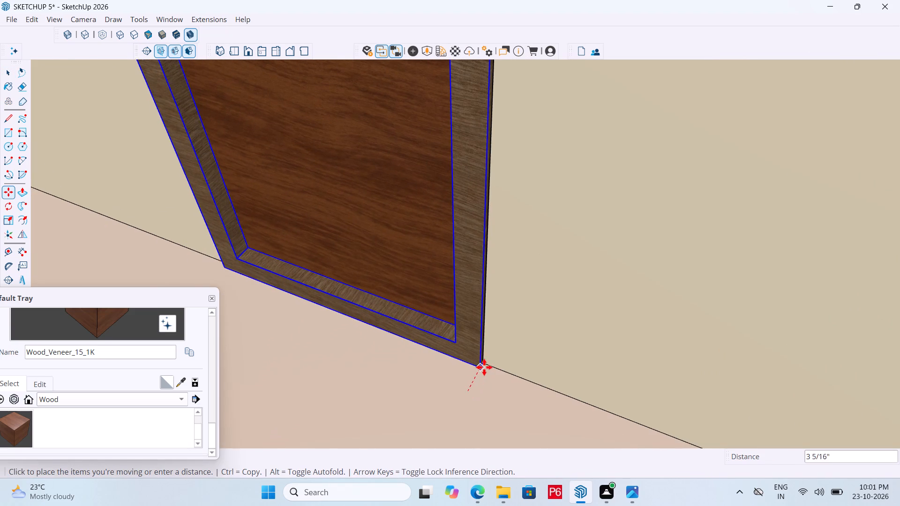
click(485, 367)
Save the model with the bedroom door seated flush in the wall.
scroll(485, 365, down, 4)
key(ctrl+s)
key(ctrl+s)
key(ctrl+s)
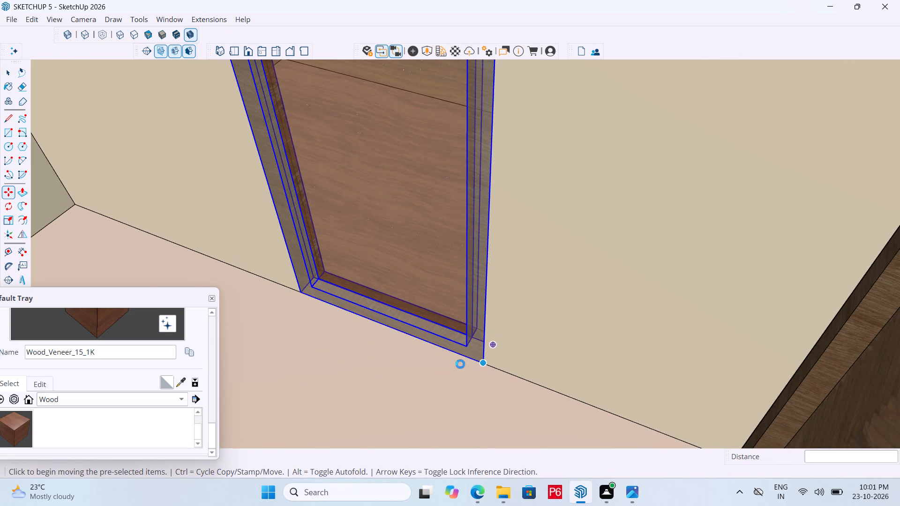
key(ctrl+s)
ctrl+scroll(485, 379, down, 5)
key(ctrl+s)
key(ctrl+s)
key(ctrl+s)
key(ctrl+s)
key(ctrl+s)
key(ctrl+s)
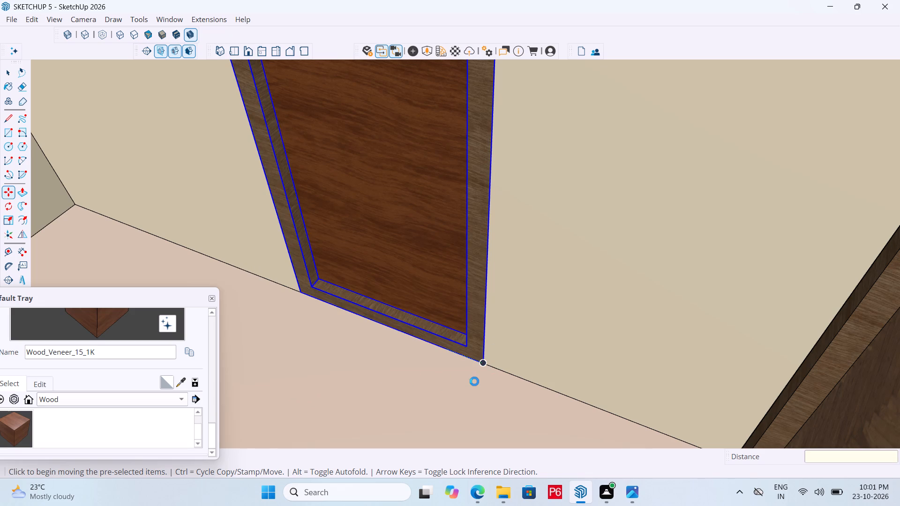
key(ctrl+s)
key(ctrl+s)
key(ctrl+s)
key(space)
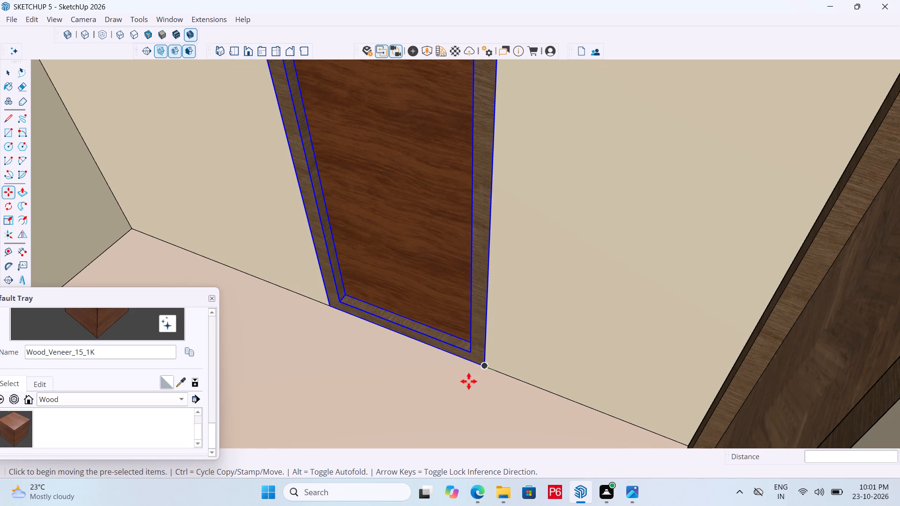
key(space)
Paint the unpainted reverse face of the bedroom door's panel with Wood_Veneer_15_1K inside the door group.
scroll(469, 381, down, 7)
scroll(559, 321, down, 1)
middle_drag(559, 321, 102, 321)
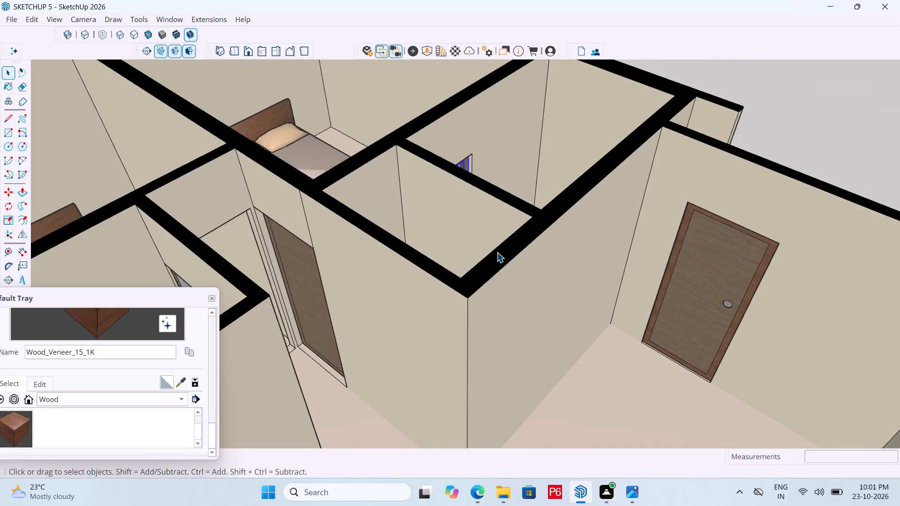
middle_drag(577, 232, 415, 286)
scroll(541, 187, up, 4)
key(space)
click(456, 208)
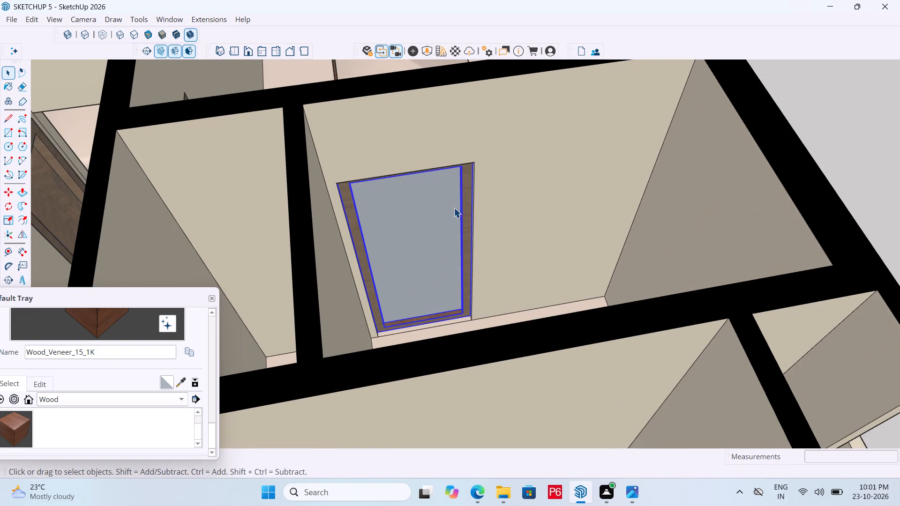
double_click(435, 195)
click(428, 194)
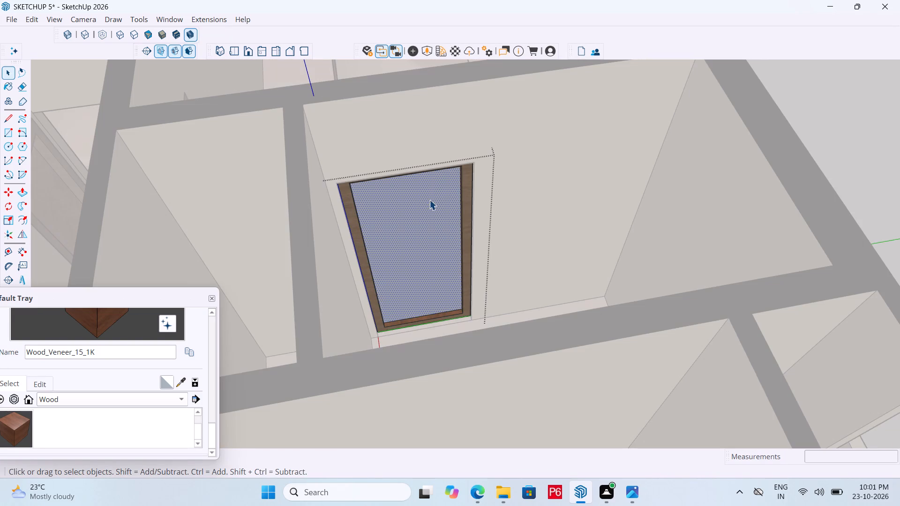
click(438, 204)
click(23, 425)
click(404, 255)
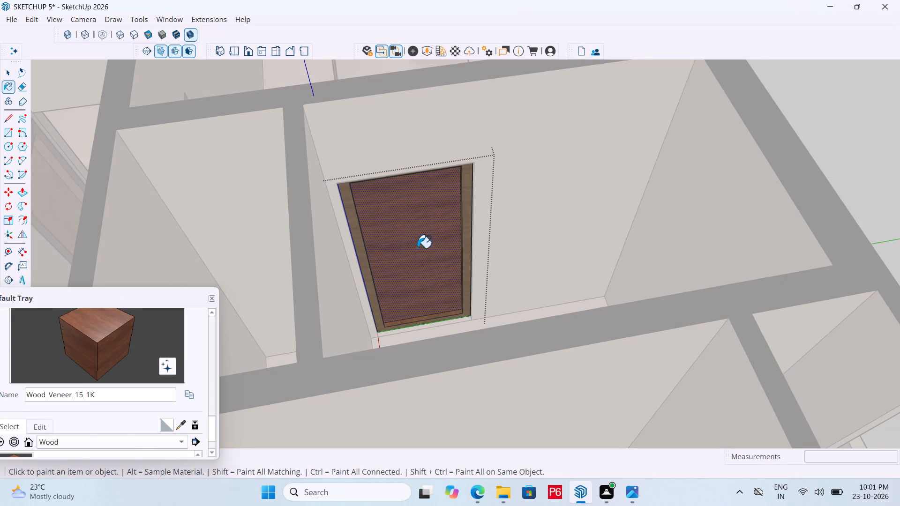
key(space)
click(551, 204)
Save the model with both sides of the bedroom door's panel in veneer.
scroll(352, 226, down, 1)
middle_drag(357, 236, 851, 200)
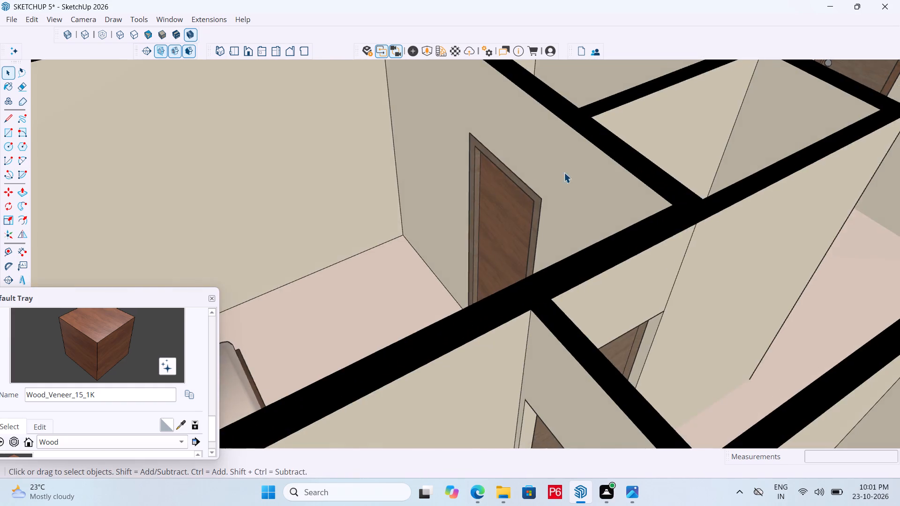
scroll(521, 193, down, 5)
middle_drag(543, 220, 628, 225)
key(ctrl+s)
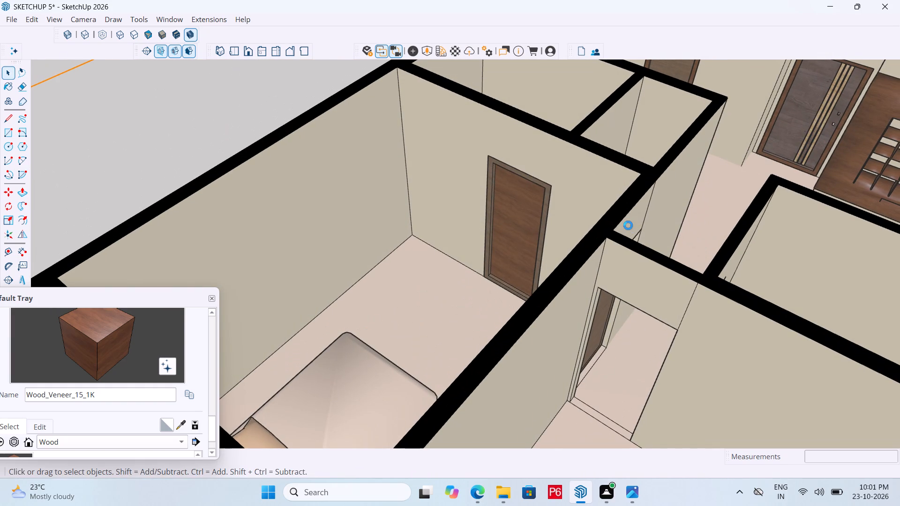
key(ctrl+s)
key(ctrl+s)
key(ctrl+s)
Save the model again with the whole sectioned house in view from its front corner.
middle_drag(397, 234, 786, 220)
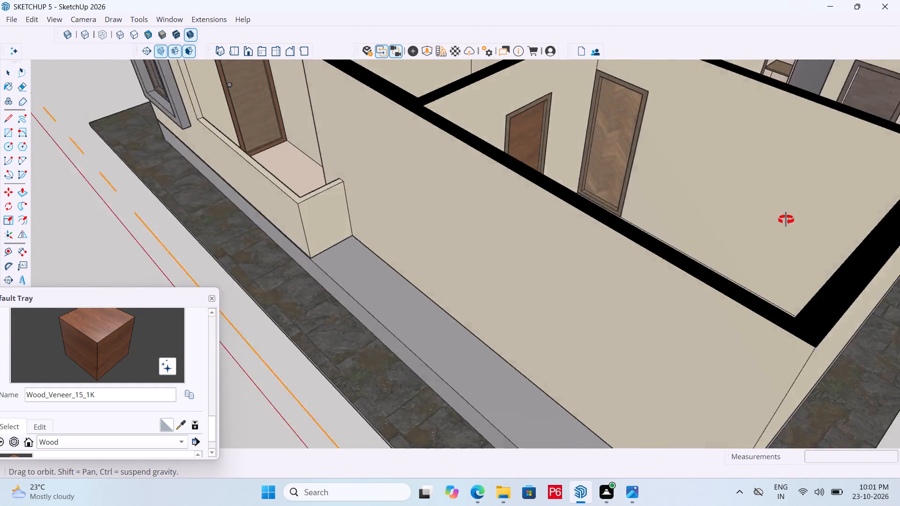
middle_drag(786, 220, 828, 220)
scroll(386, 269, down, 6)
middle_drag(342, 258, 704, 194)
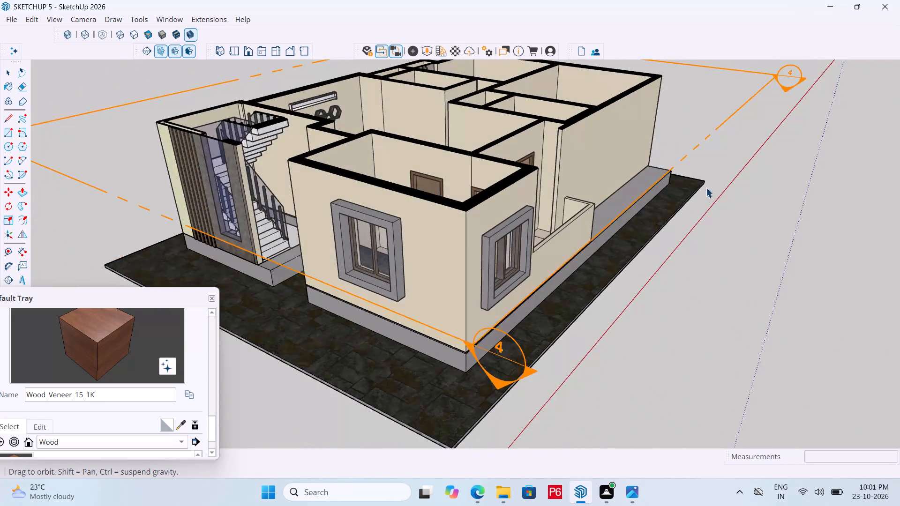
scroll(667, 168, down, 2)
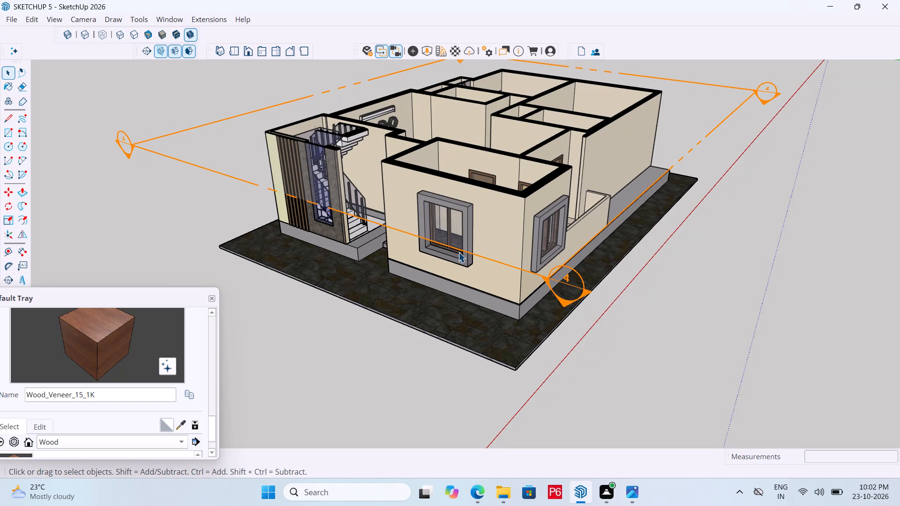
middle_drag(507, 224, 478, 234)
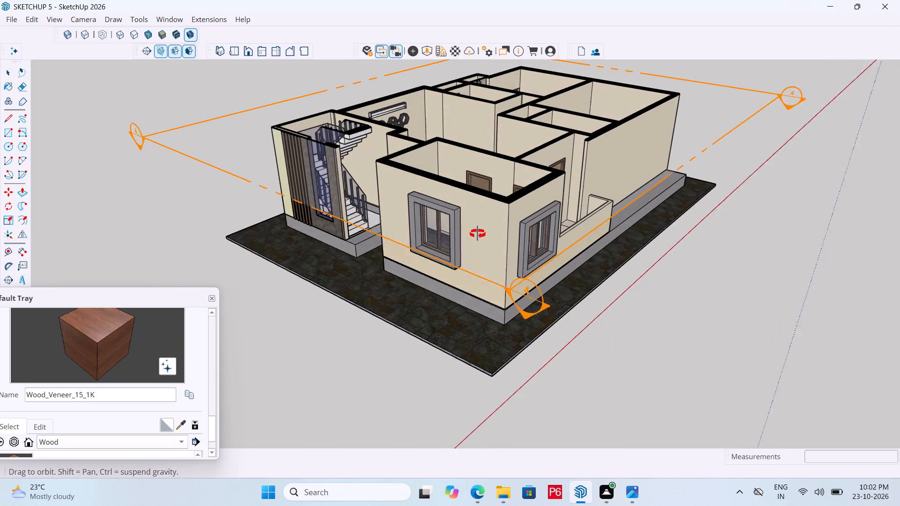
middle_drag(478, 234, 479, 235)
key(ctrl+s)
key(ctrl+s)
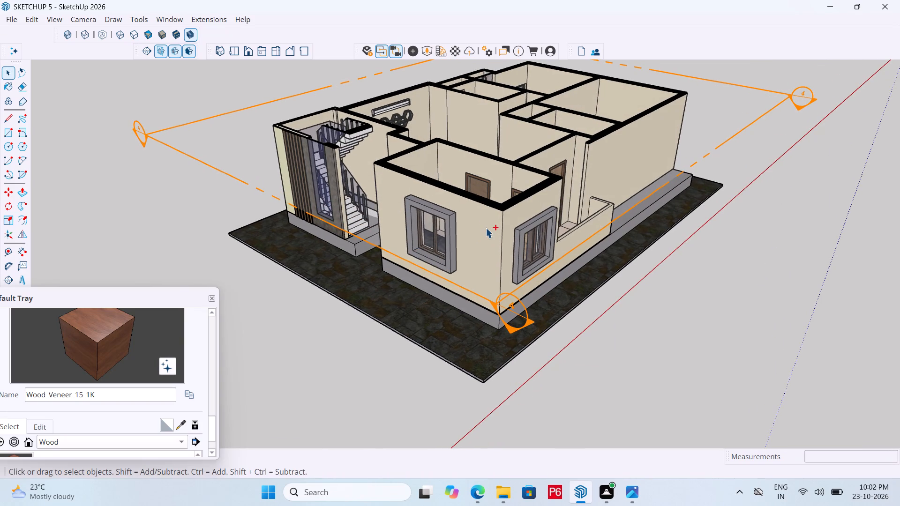
key(ctrl+s)
key(ctrl+s)
key(ctrl+s)
key(ctrl+s)
key(ctrl+s)
key(ctrl+s)
key(ctrl+s)
key(space)
key(space)
Examine the sectioned house from above and all sides, checking the rooms, doors, staircase and exterior walls.
click(720, 147)
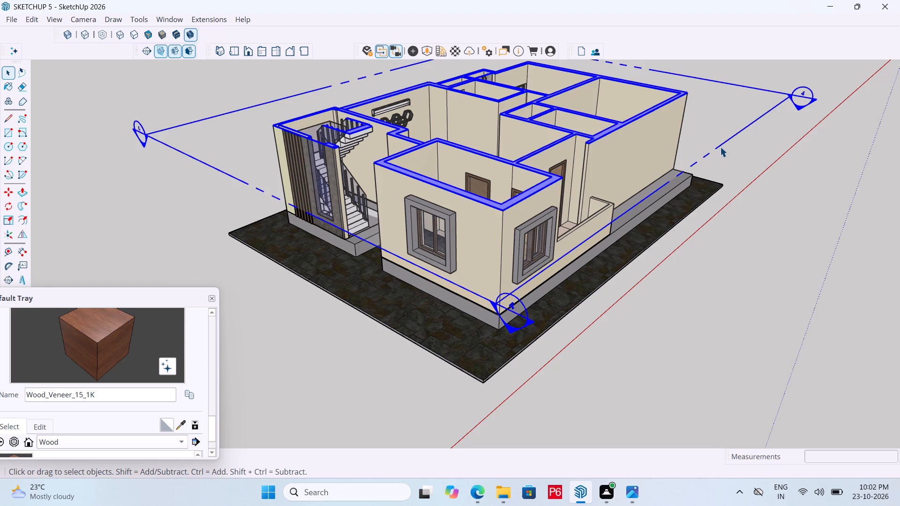
key(space)
click(733, 215)
middle_drag(585, 179, 600, 231)
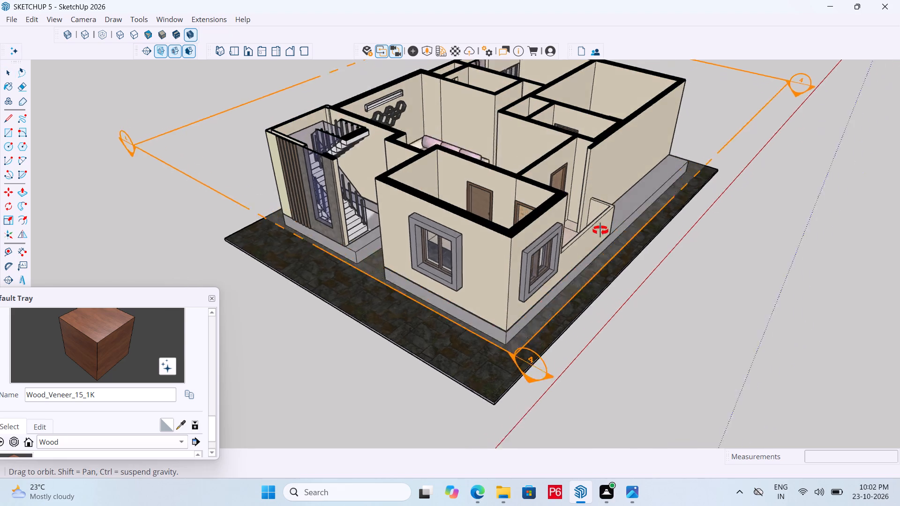
middle_drag(600, 231, 605, 342)
scroll(606, 342, down, 1)
scroll(523, 279, down, 6)
middle_drag(438, 287, 895, 245)
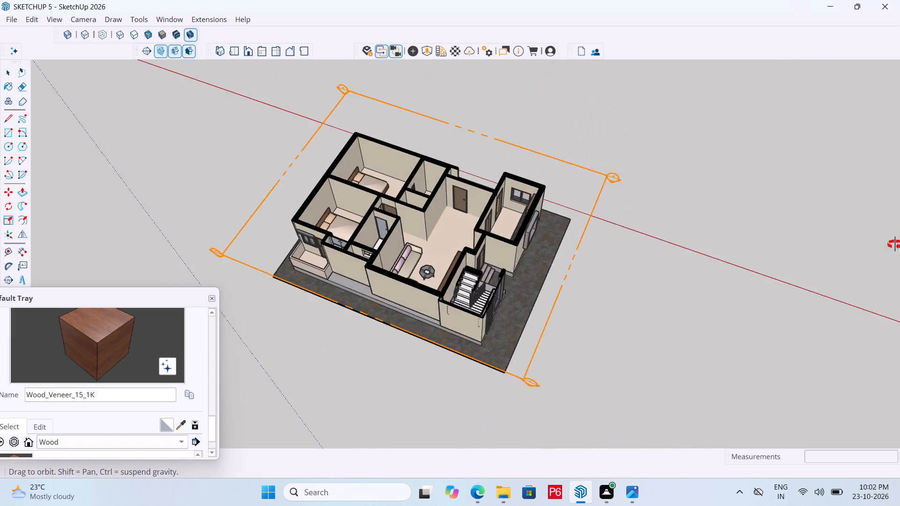
middle_drag(895, 245, 899, 242)
middle_drag(413, 228, 547, 213)
scroll(538, 213, up, 6)
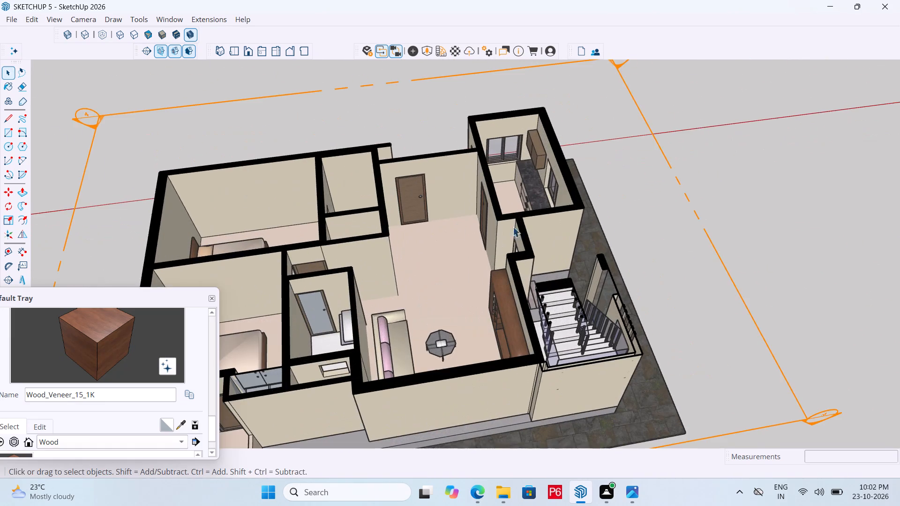
middle_drag(525, 233, 365, 258)
scroll(525, 233, down, 1)
scroll(568, 229, down, 5)
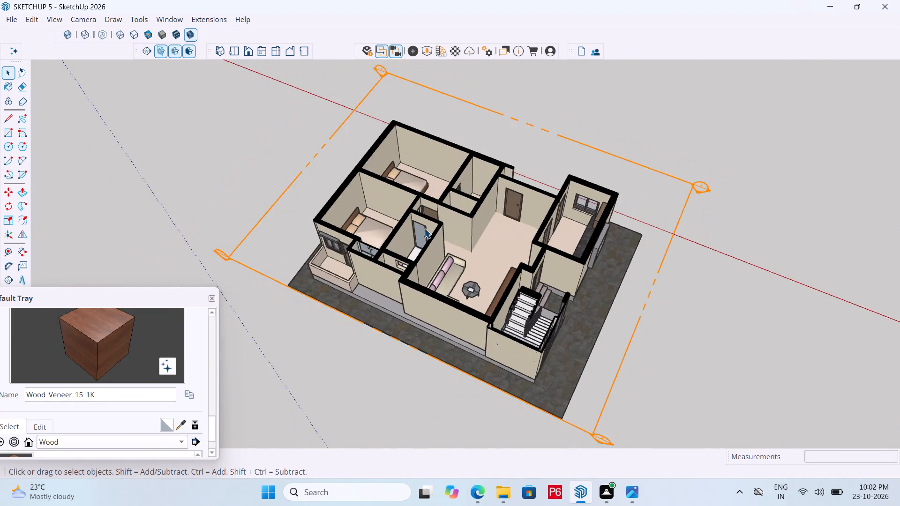
middle_drag(424, 228, 366, 259)
middle_drag(639, 186, 258, 182)
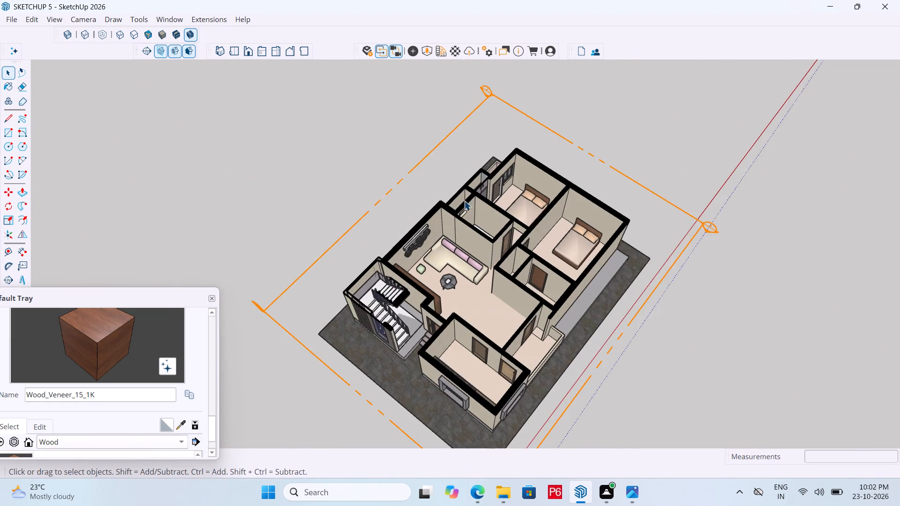
middle_drag(576, 237, 485, 176)
scroll(423, 248, down, 4)
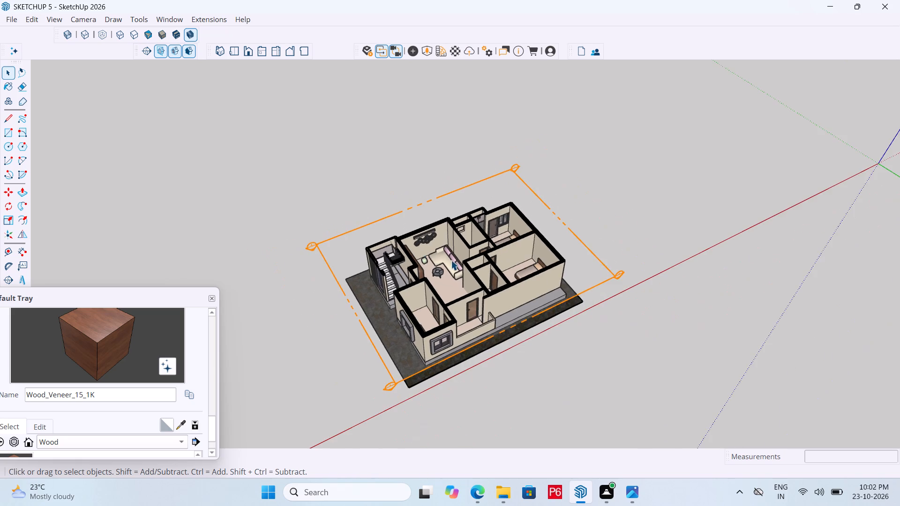
middle_drag(564, 278, 555, 331)
middle_drag(525, 290, 519, 208)
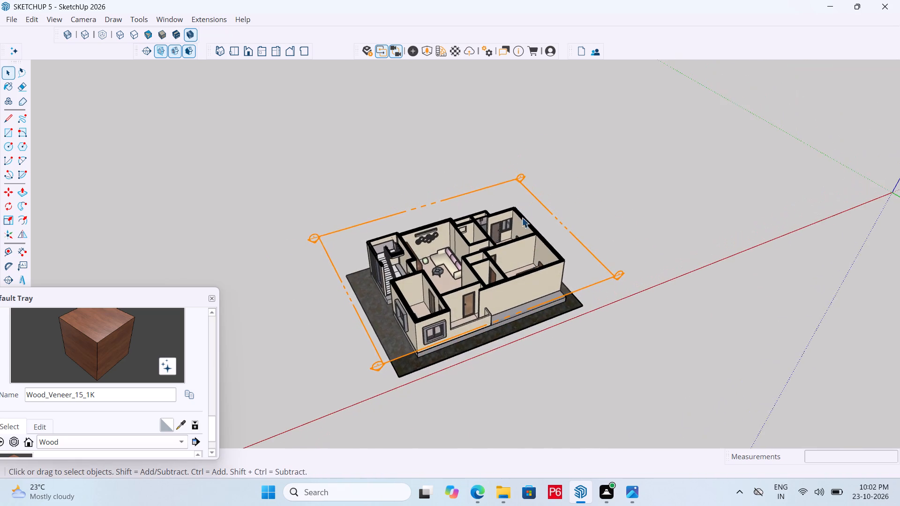
scroll(514, 273, up, 6)
middle_drag(512, 276, 392, 224)
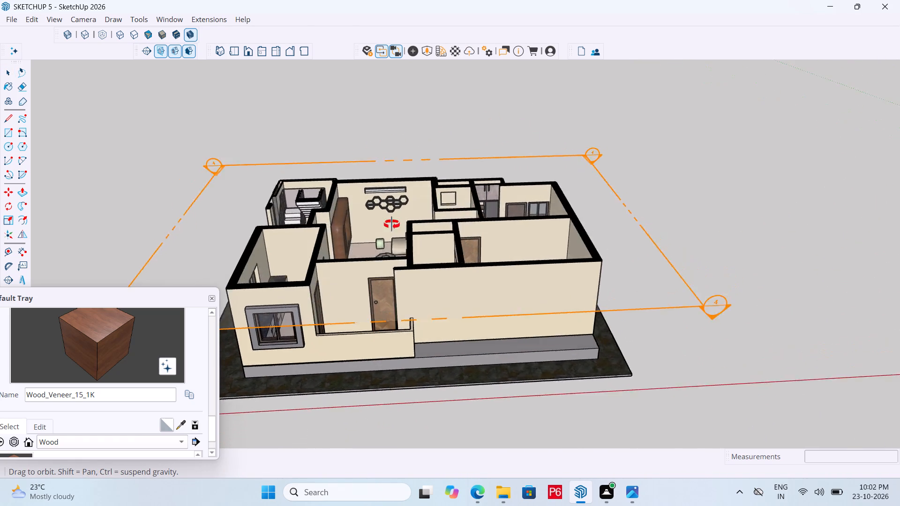
middle_drag(392, 224, 501, 226)
click(682, 182)
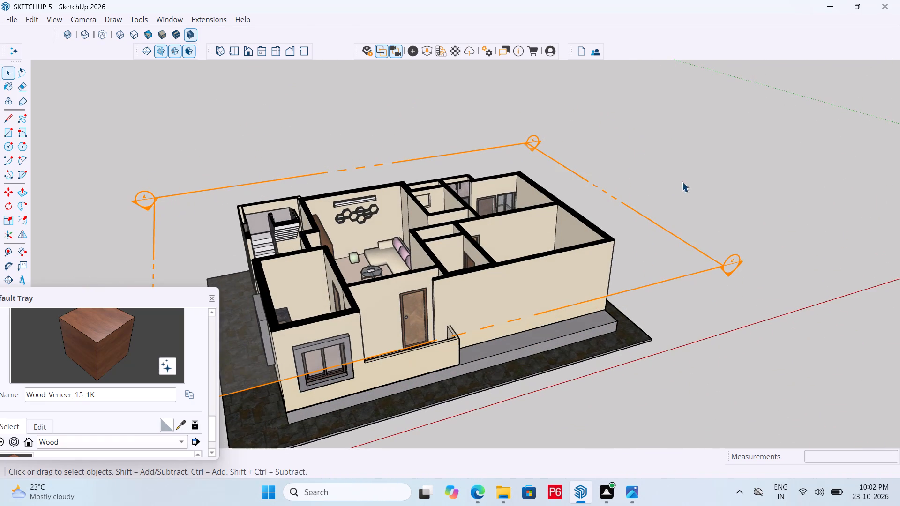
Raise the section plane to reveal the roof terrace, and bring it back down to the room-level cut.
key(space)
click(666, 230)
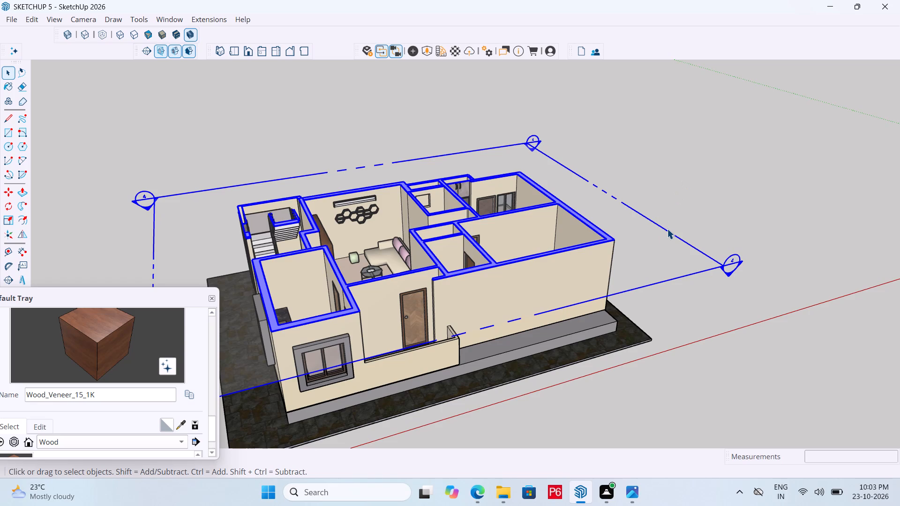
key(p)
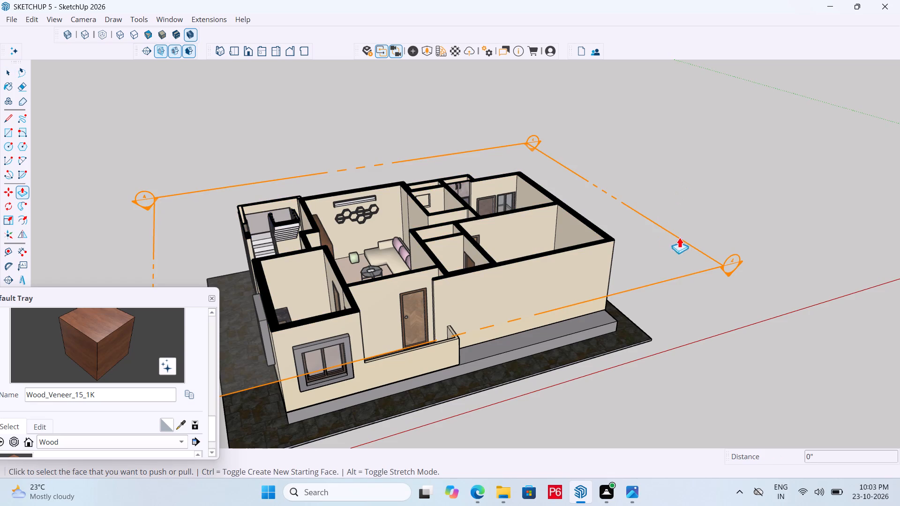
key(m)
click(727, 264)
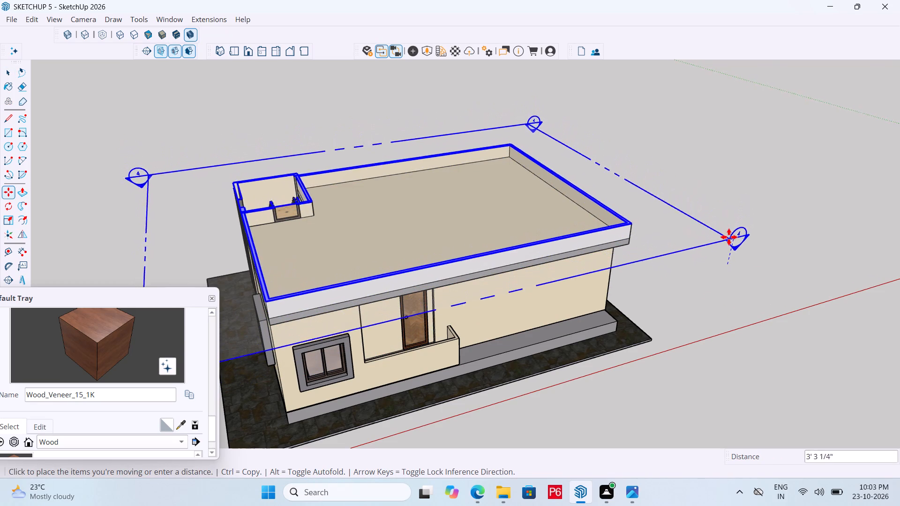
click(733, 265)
Examine the sectioned rooms from above, from the front corner around to the staircase side and the bedroom corridor.
middle_drag(544, 220, 539, 254)
scroll(542, 228, down, 1)
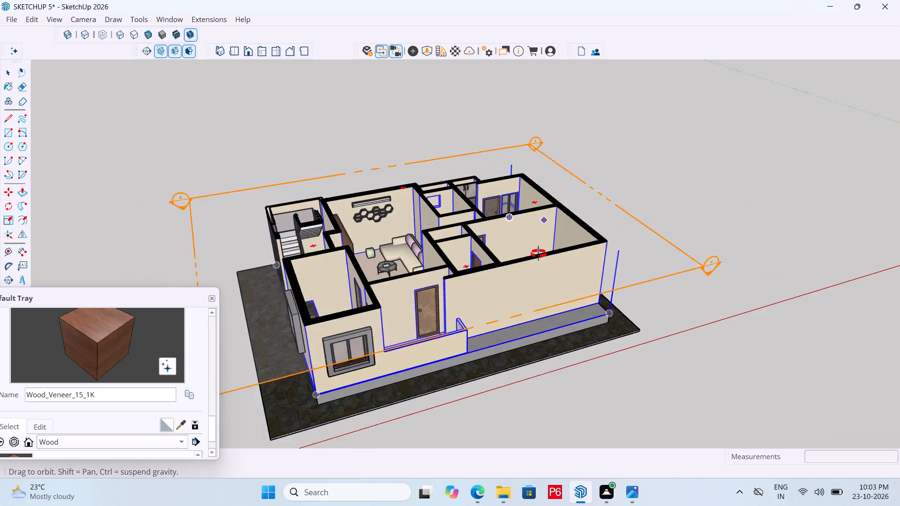
middle_drag(539, 254, 488, 388)
middle_drag(372, 308, 568, 285)
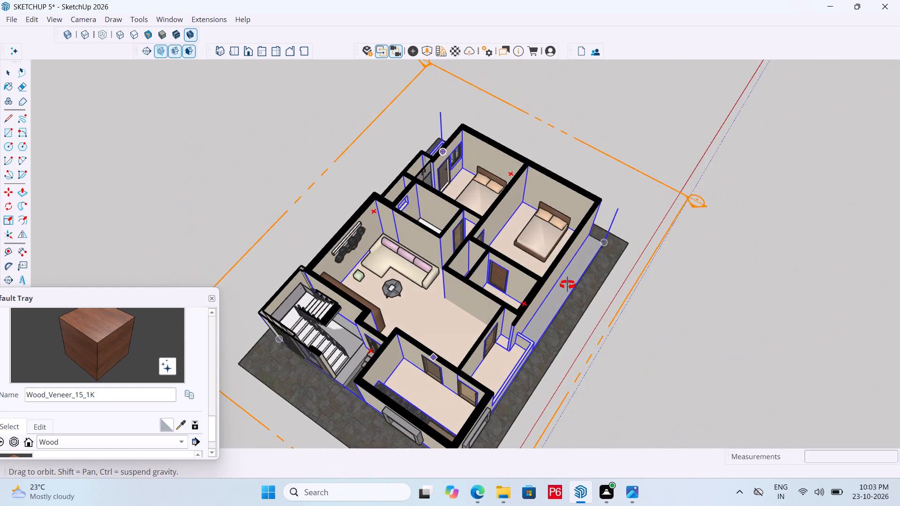
middle_drag(568, 285, 826, 241)
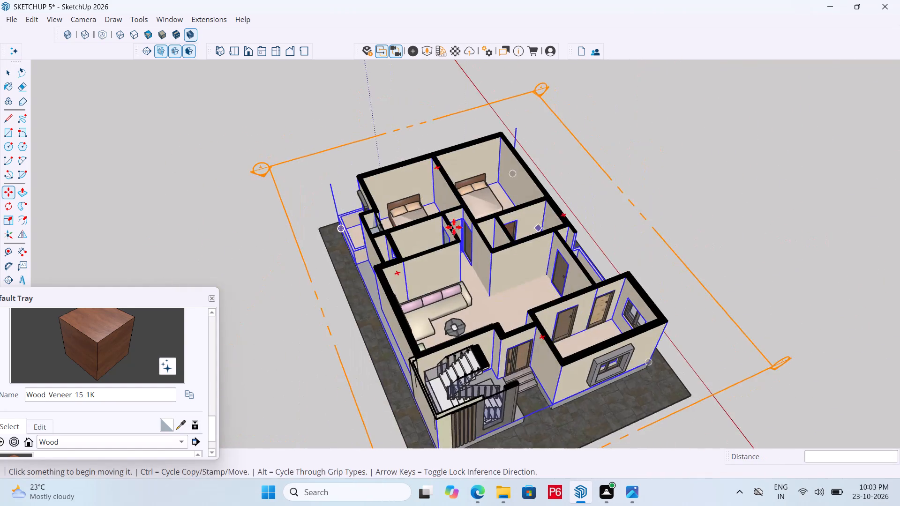
scroll(432, 227, up, 7)
middle_drag(478, 229, 429, 224)
key(space)
scroll(454, 234, up, 1)
middle_drag(454, 234, 427, 232)
Save the model with the section plane at room level.
key(ctrl+s)
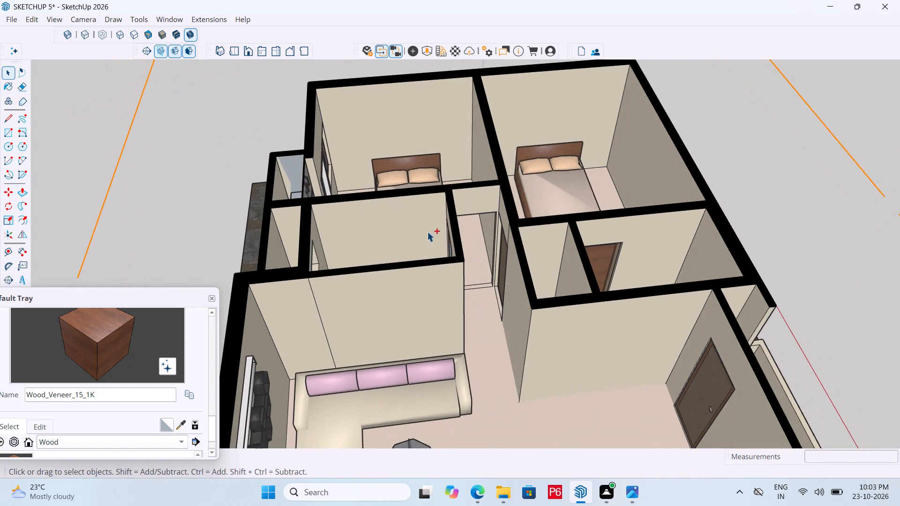
key(ctrl+s)
key(ctrl+s)
Paint the unpainted inner face of the door panel in the small room beside the corridor with Wood_Veneer_15_1K.
middle_drag(419, 261, 634, 274)
scroll(421, 260, down, 2)
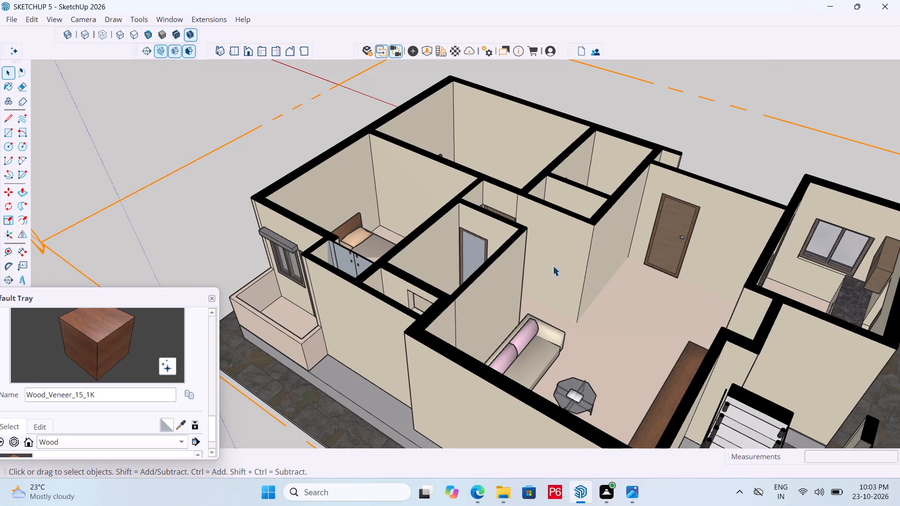
middle_drag(553, 266, 533, 261)
scroll(504, 227, up, 5)
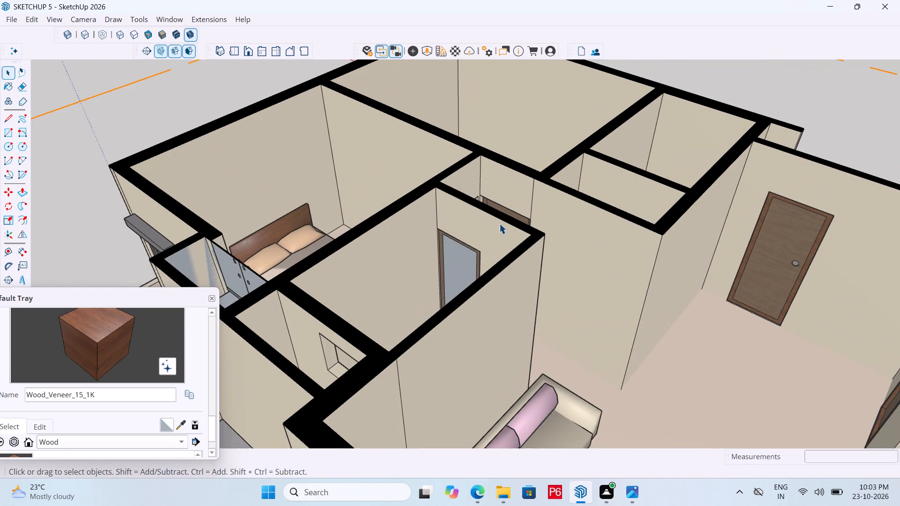
key(b)
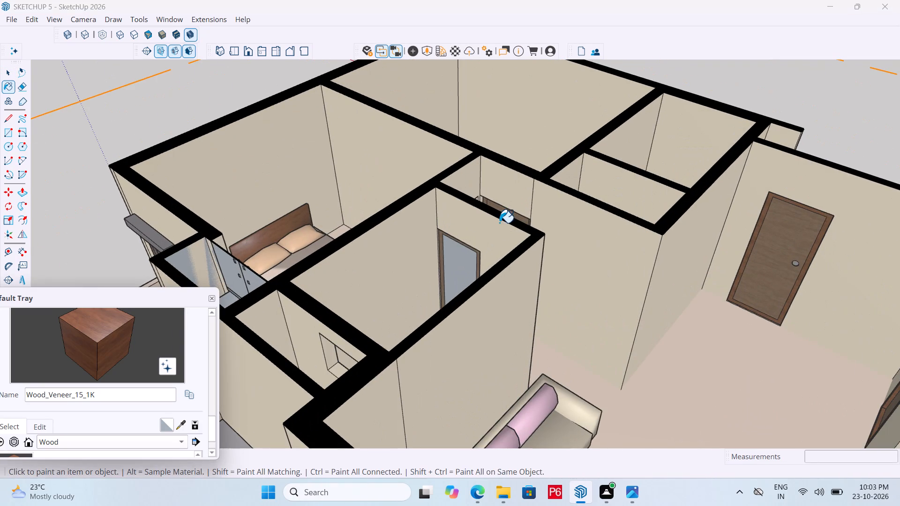
scroll(98, 376, down, 2)
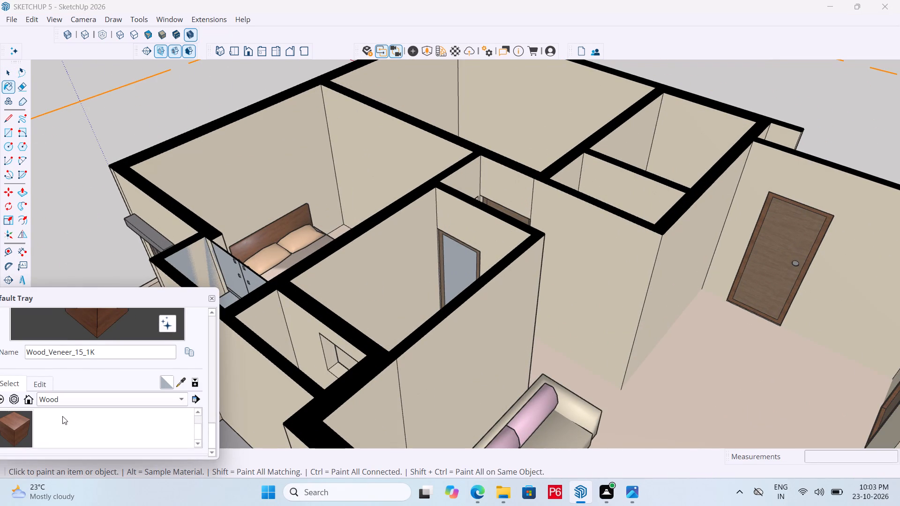
click(8, 426)
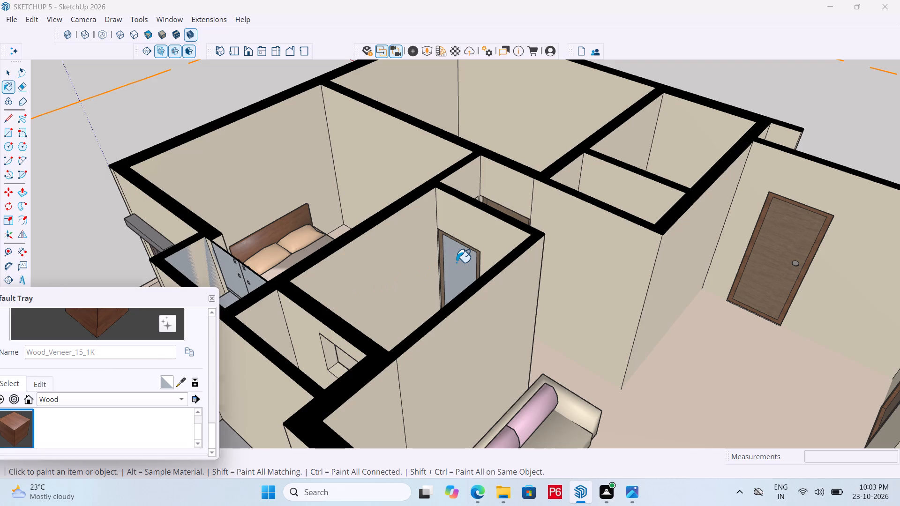
click(456, 262)
Examine the doors along the corridor and the open bedroom doorway at its end.
scroll(403, 230, down, 4)
middle_drag(630, 229, 400, 270)
key(space)
scroll(501, 226, up, 4)
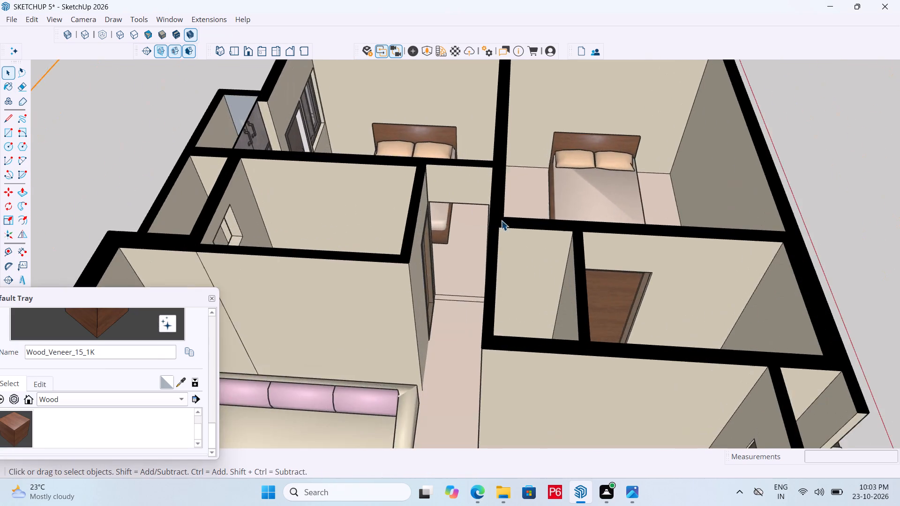
middle_drag(465, 204, 442, 159)
scroll(442, 159, up, 5)
middle_drag(418, 213, 423, 202)
middle_drag(497, 197, 482, 191)
scroll(499, 193, up, 1)
middle_drag(482, 191, 587, 245)
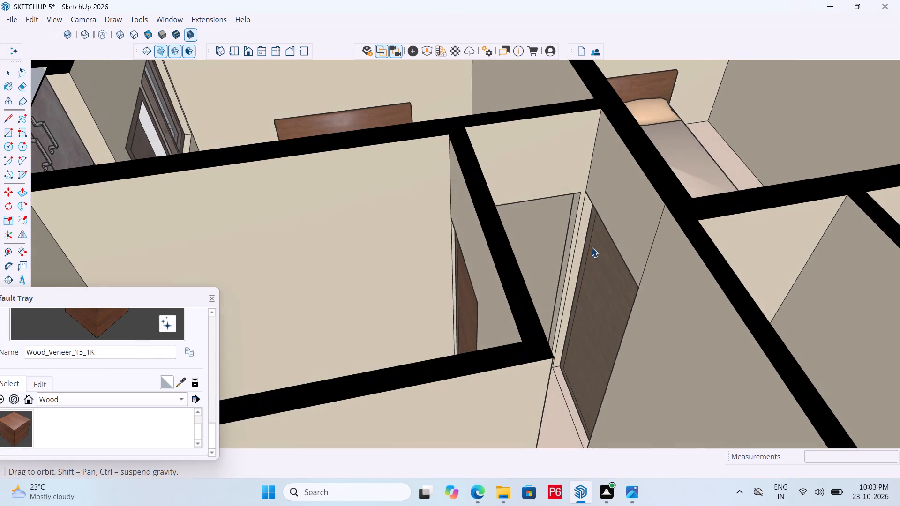
key(space)
middle_drag(622, 246, 632, 253)
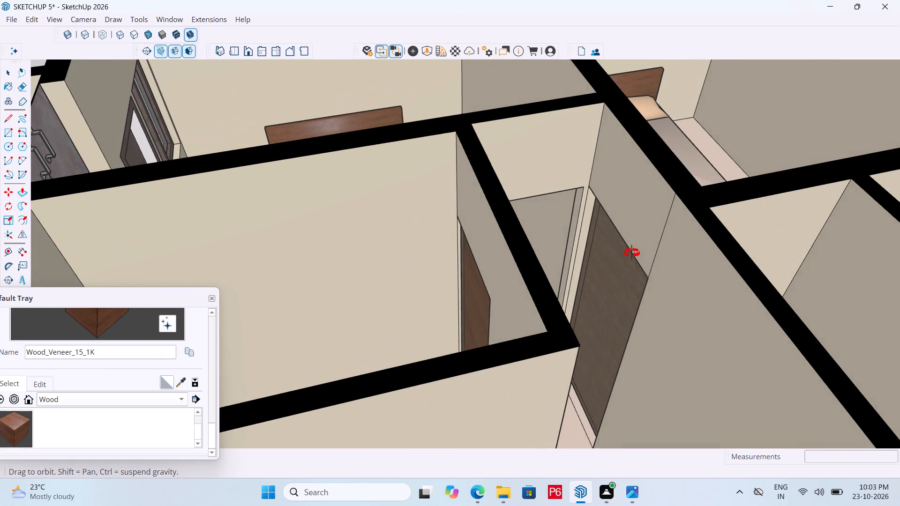
middle_drag(632, 253, 633, 253)
click(611, 289)
middle_drag(524, 241, 480, 245)
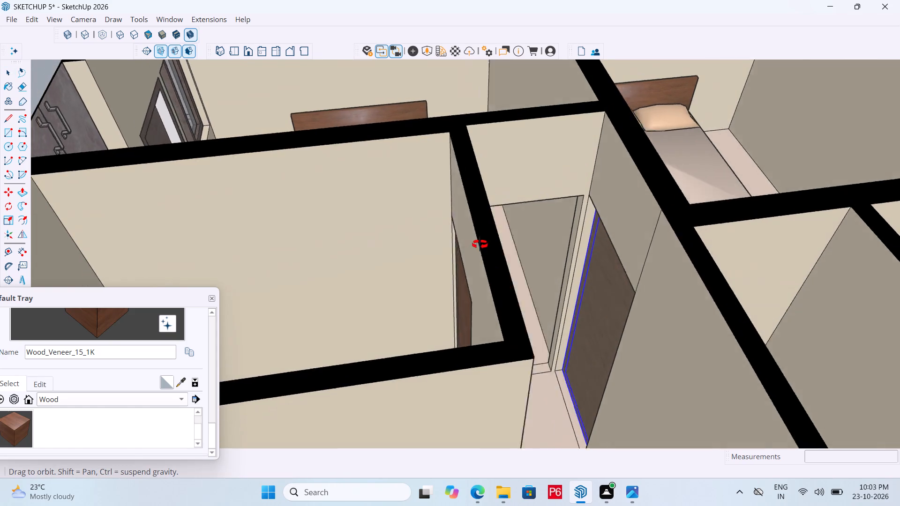
middle_drag(480, 245, 429, 235)
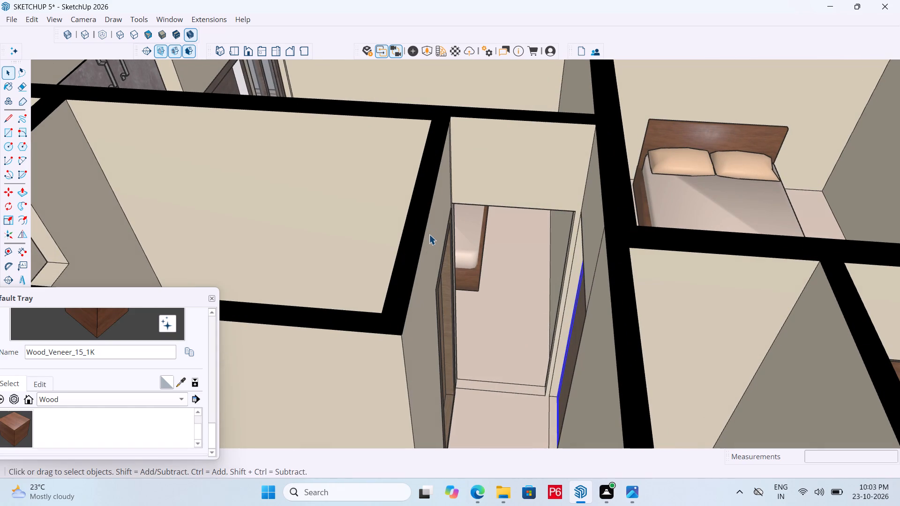
middle_drag(582, 215, 564, 168)
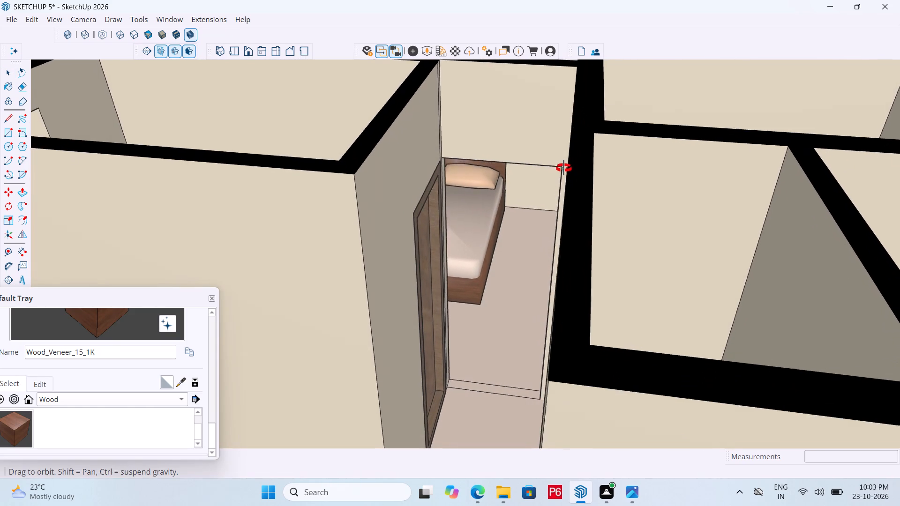
middle_drag(564, 168, 564, 171)
Draw a rectangle filling the open bedroom doorway at the corridor's end, from its top corner to the opposite bottom corner.
key(r)
scroll(449, 161, up, 2)
middle_click(449, 161)
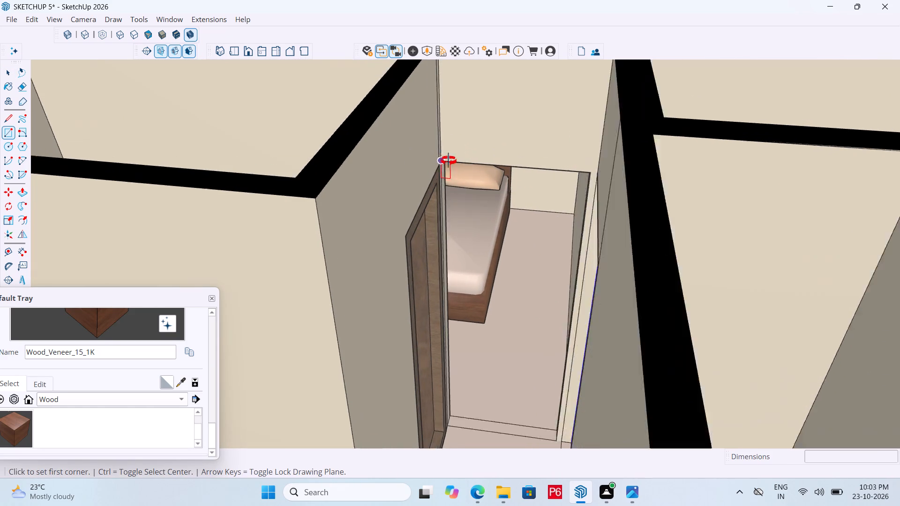
scroll(449, 161, up, 11)
click(405, 173)
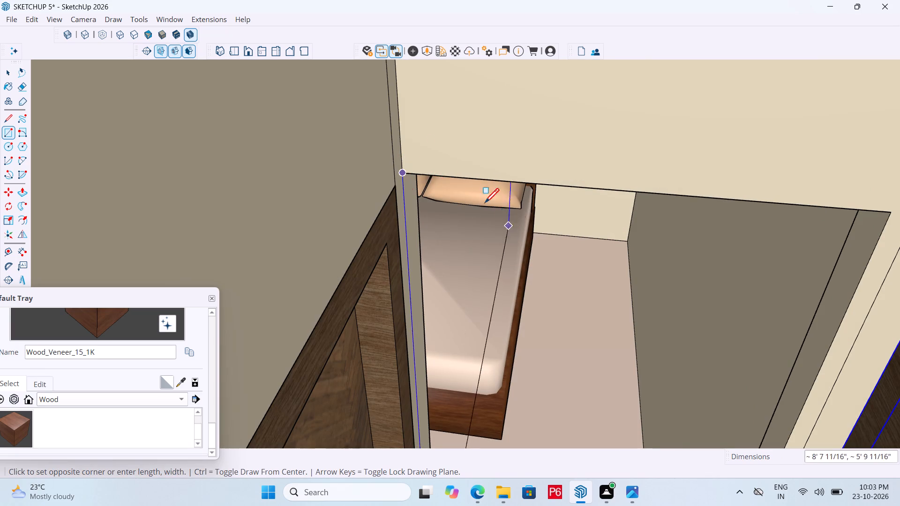
scroll(479, 199, down, 12)
middle_drag(506, 244, 570, 293)
scroll(540, 293, up, 9)
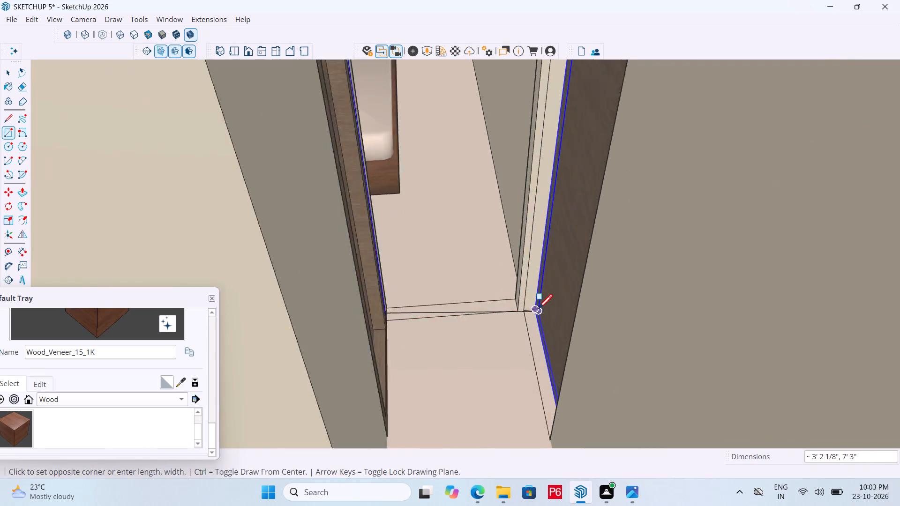
scroll(538, 310, up, 7)
click(521, 317)
Group the new doorway face together with its bounding edges.
key(space)
click(448, 188)
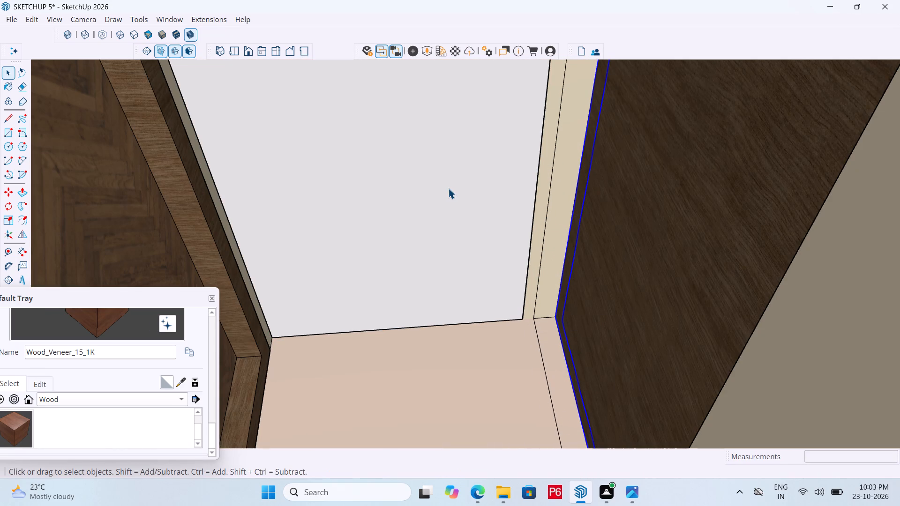
double_click(448, 188)
right_click(448, 188)
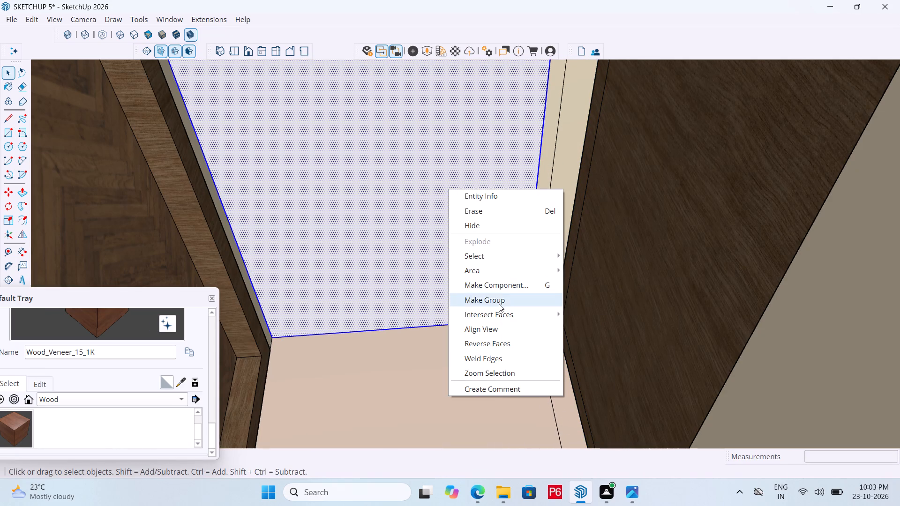
click(501, 300)
Inside the new doorway group, offset the face's outline inward by 3" to form the door frame border.
key(space)
double_click(487, 259)
click(487, 259)
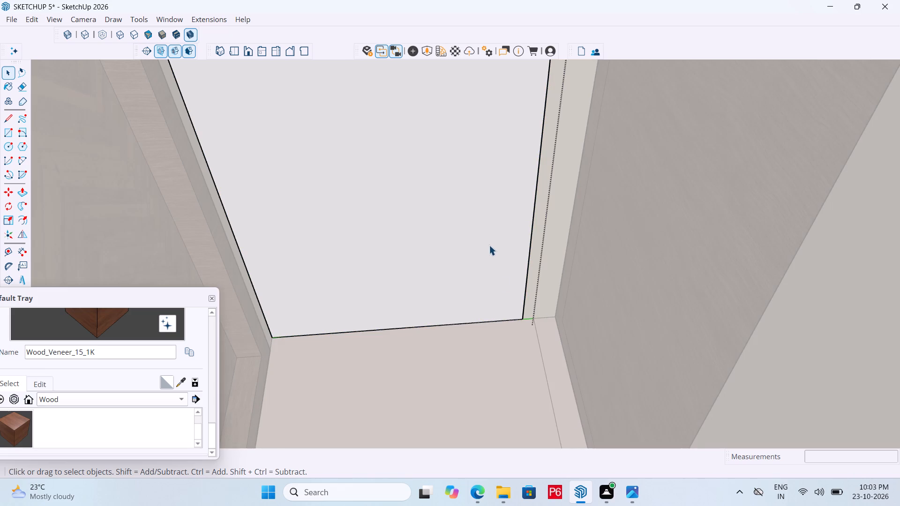
scroll(508, 296, down, 6)
middle_drag(496, 305, 480, 285)
scroll(486, 332, down, 5)
middle_drag(458, 252, 425, 238)
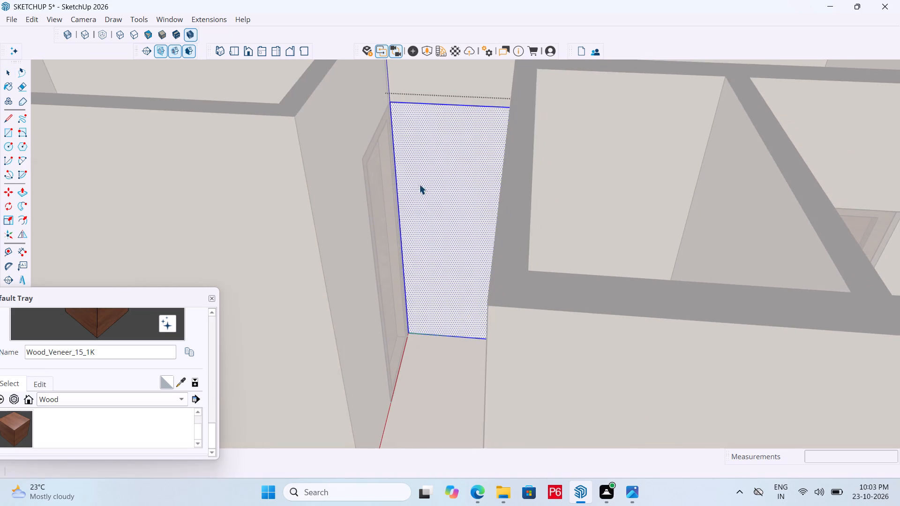
scroll(535, 287, down, 4)
middle_drag(527, 280, 567, 288)
scroll(562, 301, down, 5)
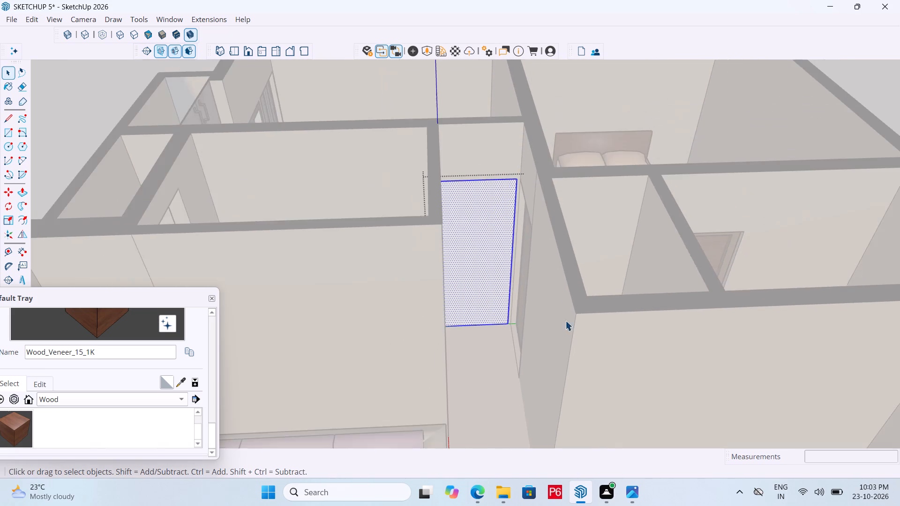
middle_drag(509, 296, 475, 253)
middle_drag(466, 186, 434, 182)
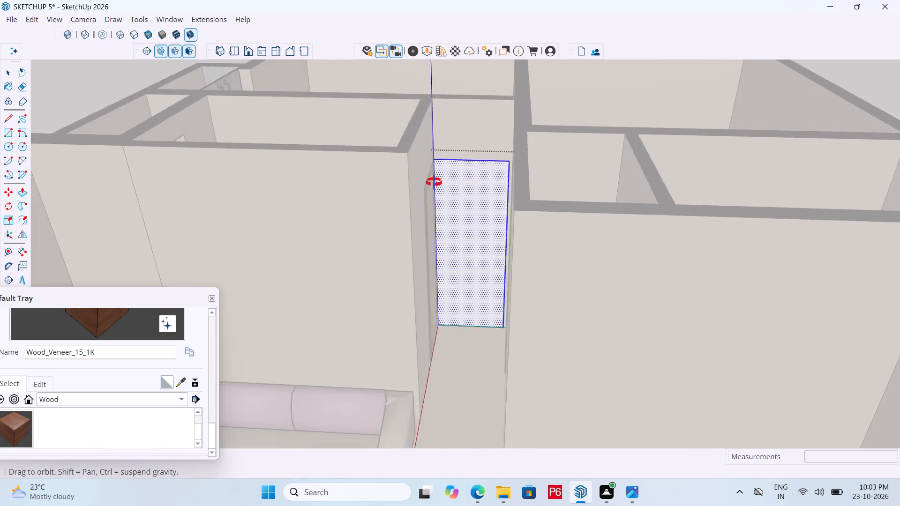
middle_drag(434, 182, 337, 210)
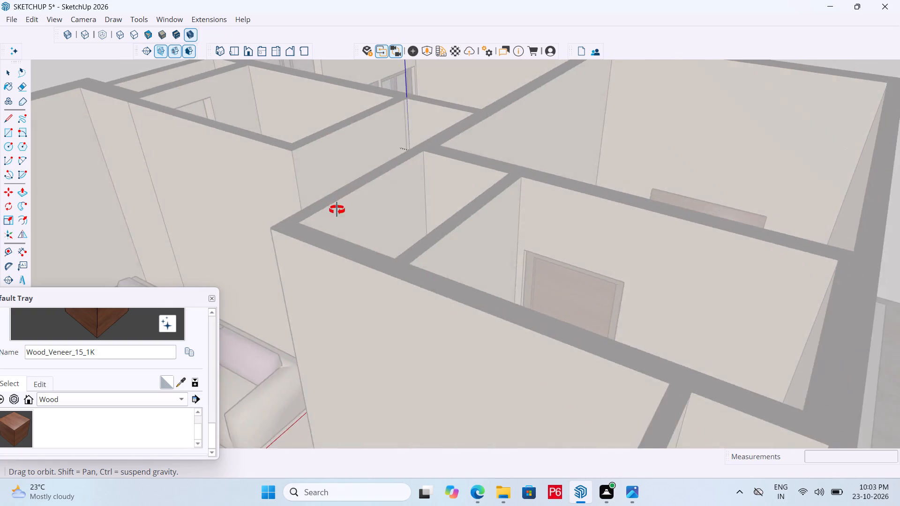
middle_drag(337, 210, 467, 218)
scroll(466, 216, up, 5)
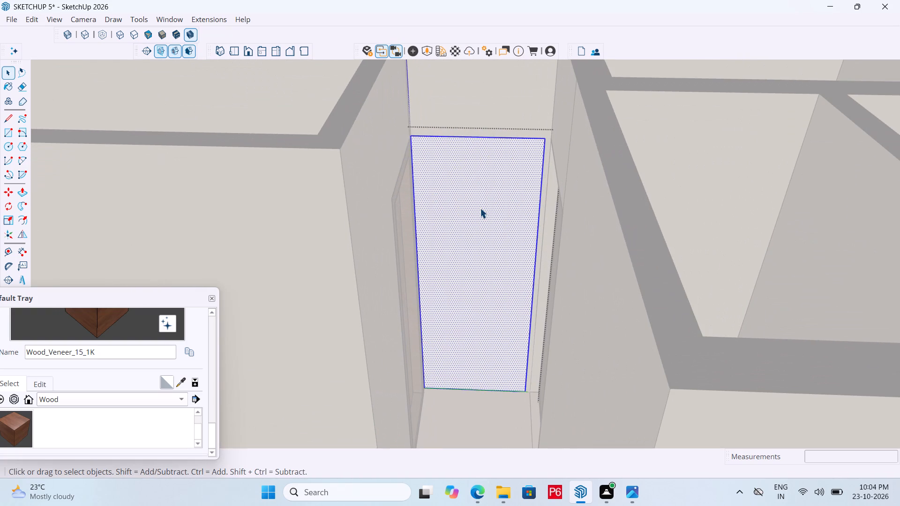
click(26, 220)
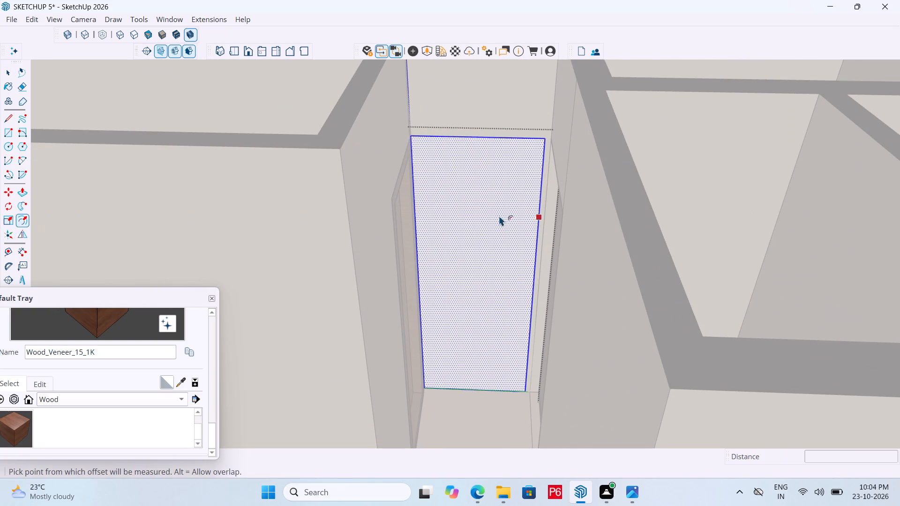
click(473, 193)
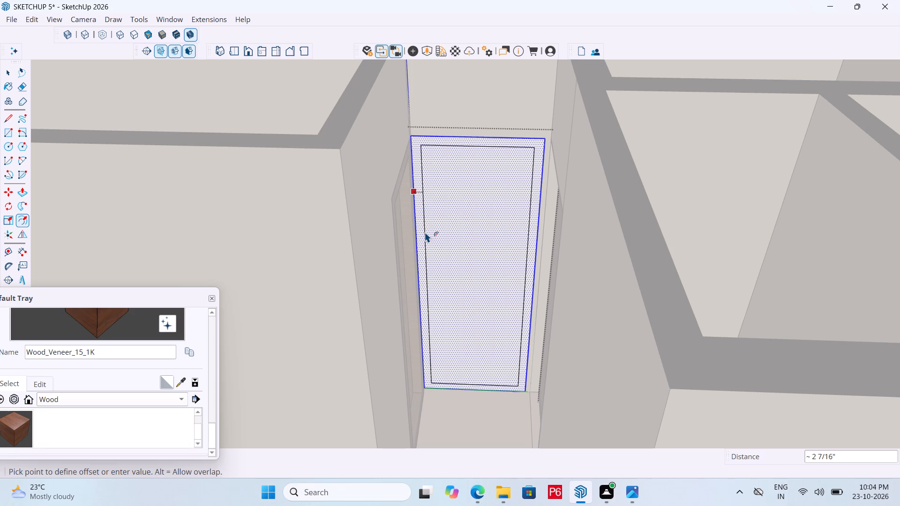
key(3)
key(shift+quotedbl)
key(Return)
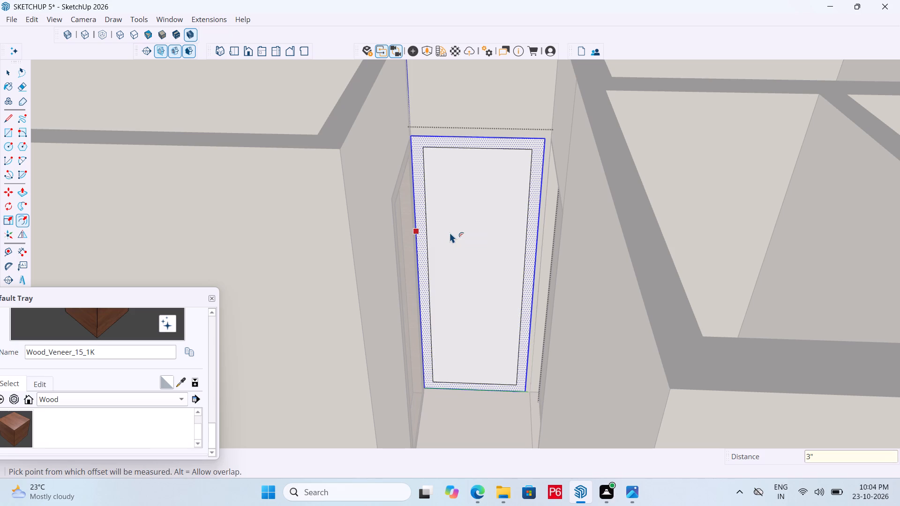
Save the model with the offset frame border in the bedroom doorway.
key(ctrl+s)
key(ctrl+s)
key(ctrl+s)
key(ctrl+s)
key(ctrl+s)
key(ctrl+s)
key(ctrl+s)
key(ctrl+s)
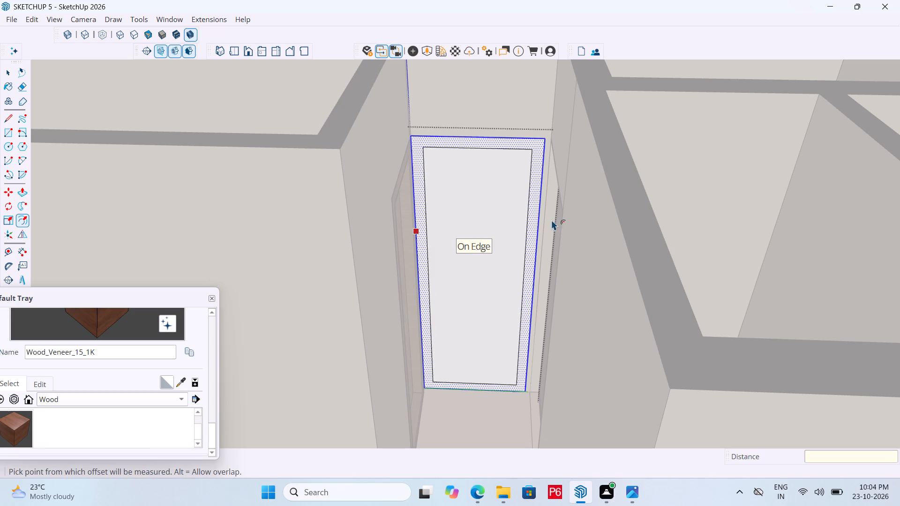
key(ctrl+s)
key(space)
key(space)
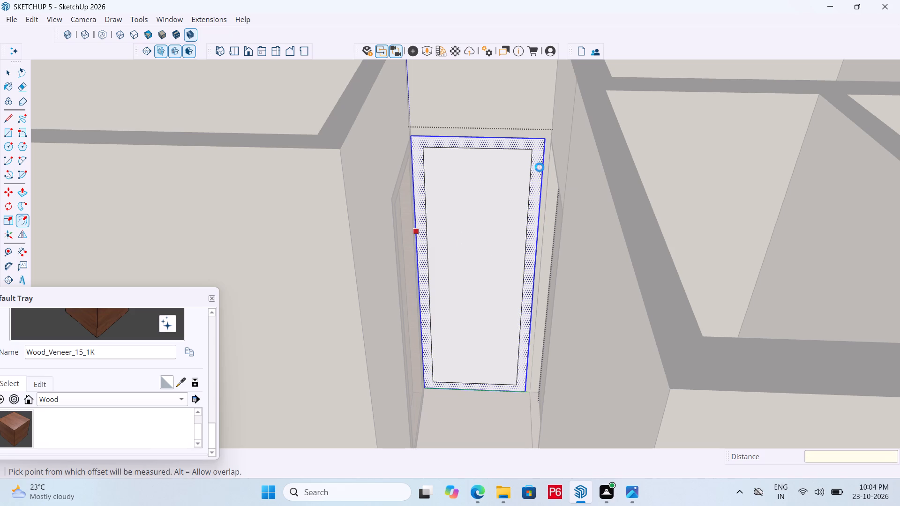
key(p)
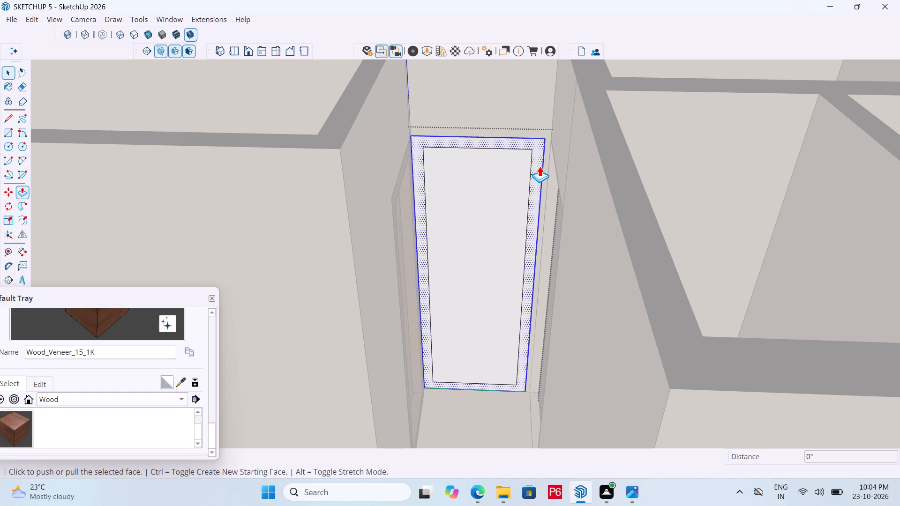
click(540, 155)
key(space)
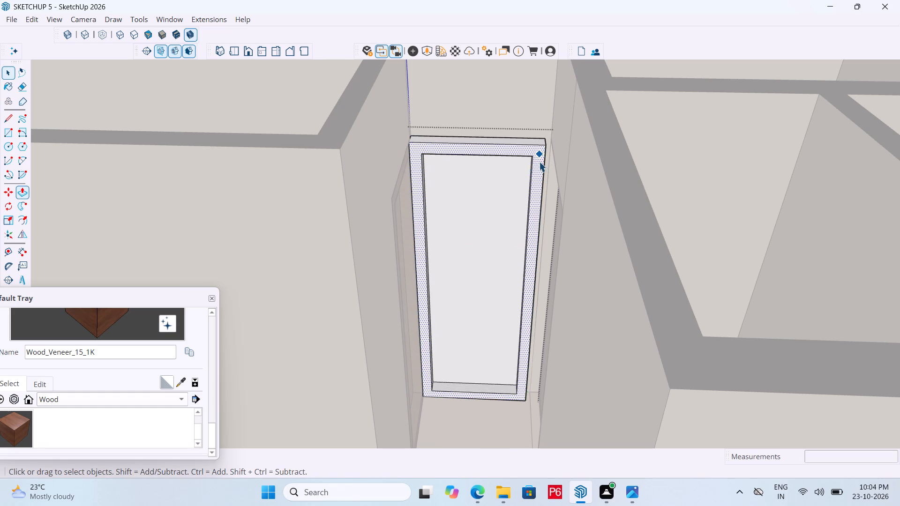
On the corridor side of the new bedroom door, paint the frame border Wood_Veneer_15_1K and the inner panel Plywood_01_1K.
click(18, 430)
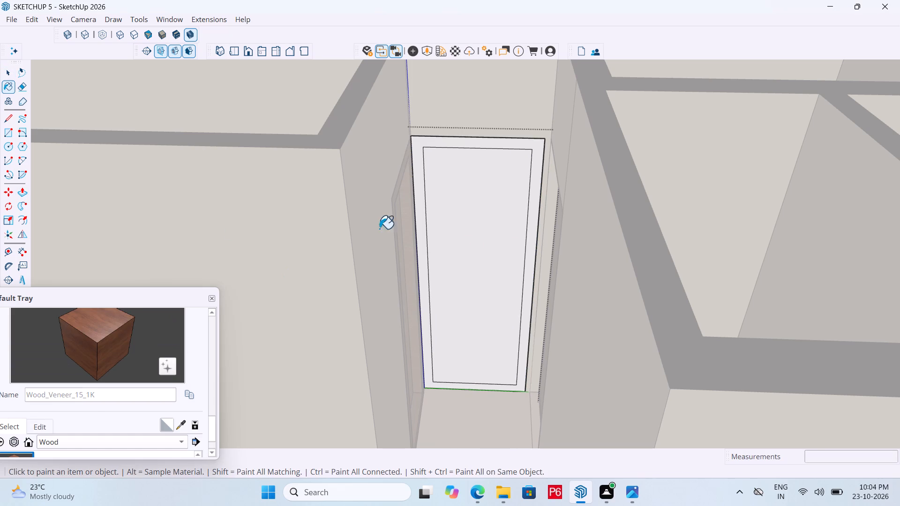
click(420, 157)
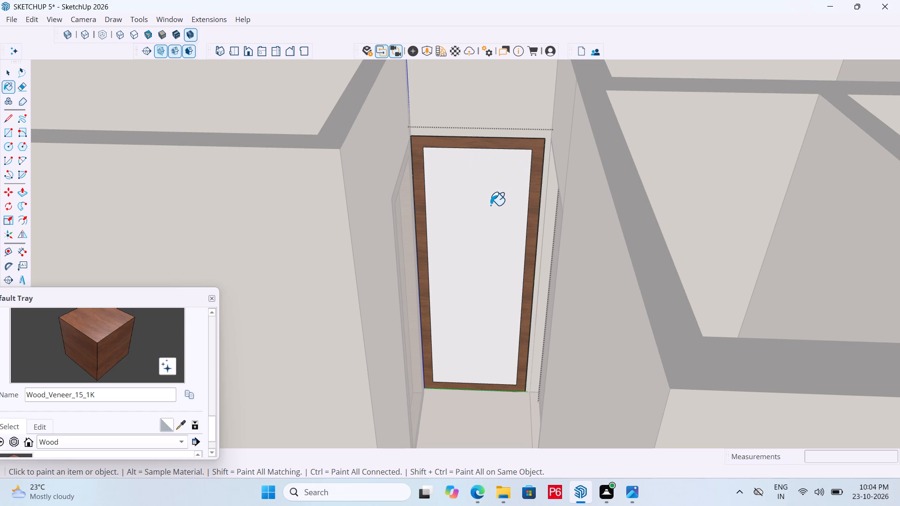
middle_drag(475, 204, 487, 206)
scroll(412, 207, down, 1)
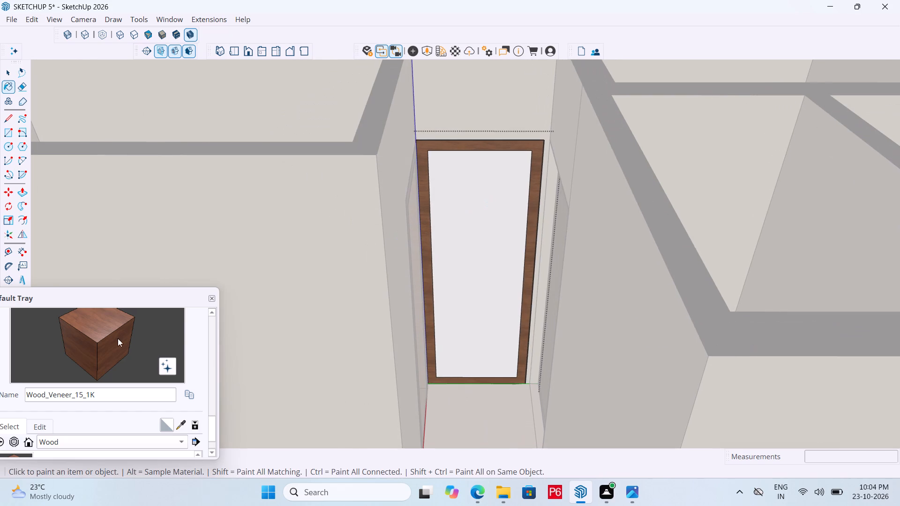
scroll(117, 417, down, 1)
click(84, 409)
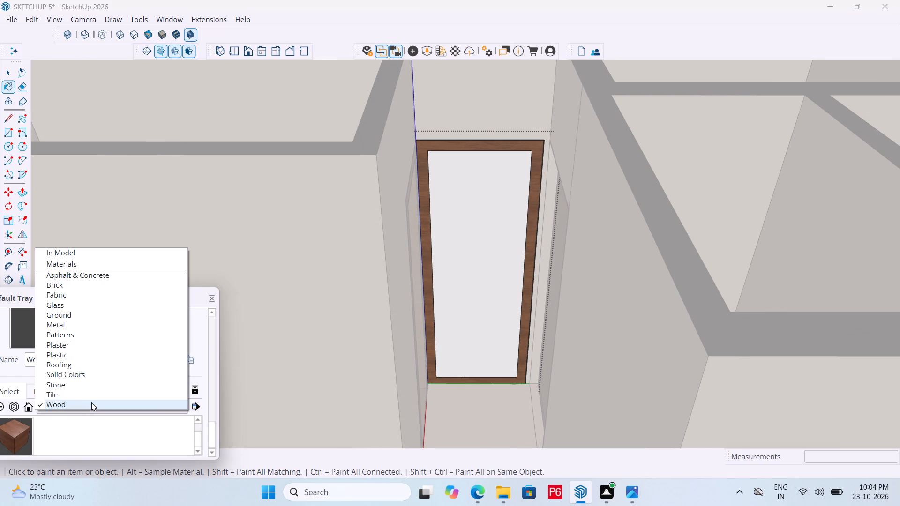
click(91, 402)
scroll(93, 390, down, 2)
click(17, 423)
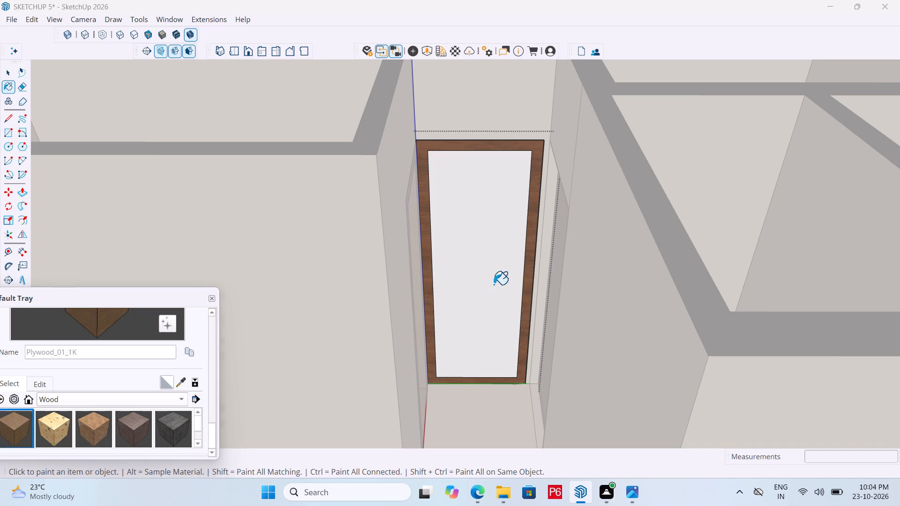
click(494, 284)
middle_drag(483, 281, 445, 298)
Save the model with the corridor side of the new door painted.
key(ctrl+s)
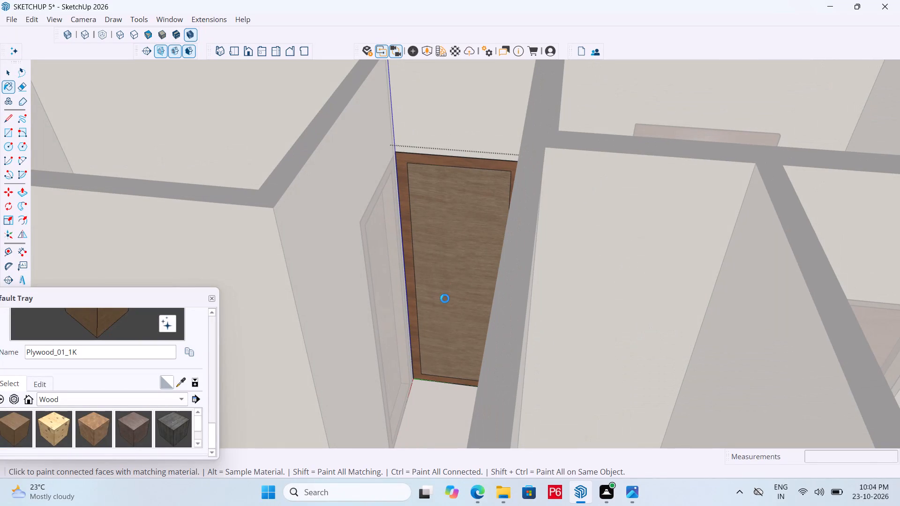
key(ctrl+s)
key(ctrl+s)
key(ctrl+s)
key(space)
On the bedroom side of the new door, paint the inner panel Plywood_01_1K and the frame border Wood_Veneer_15_1K.
middle_drag(562, 233, 387, 292)
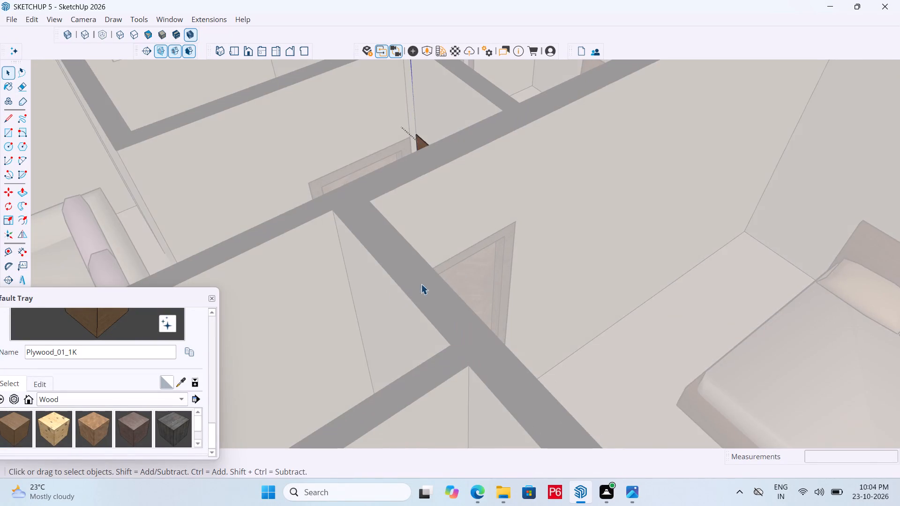
middle_drag(592, 265, 129, 289)
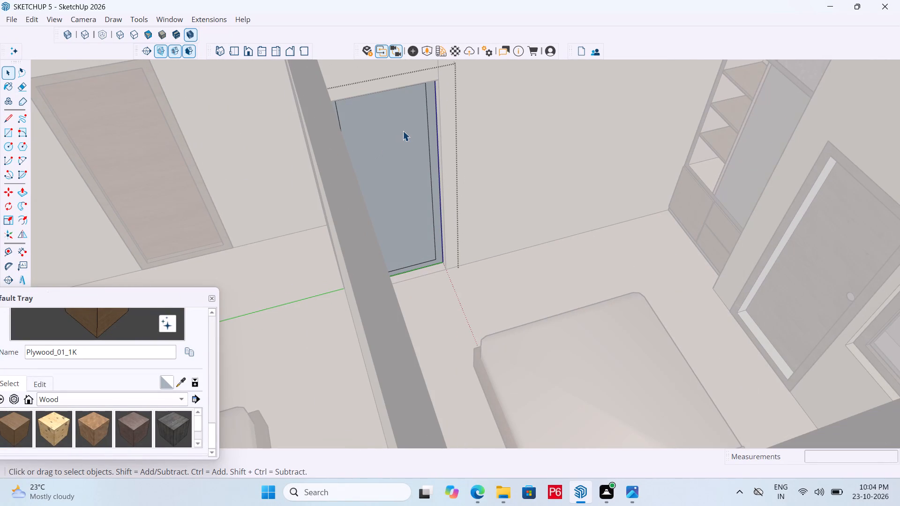
click(18, 423)
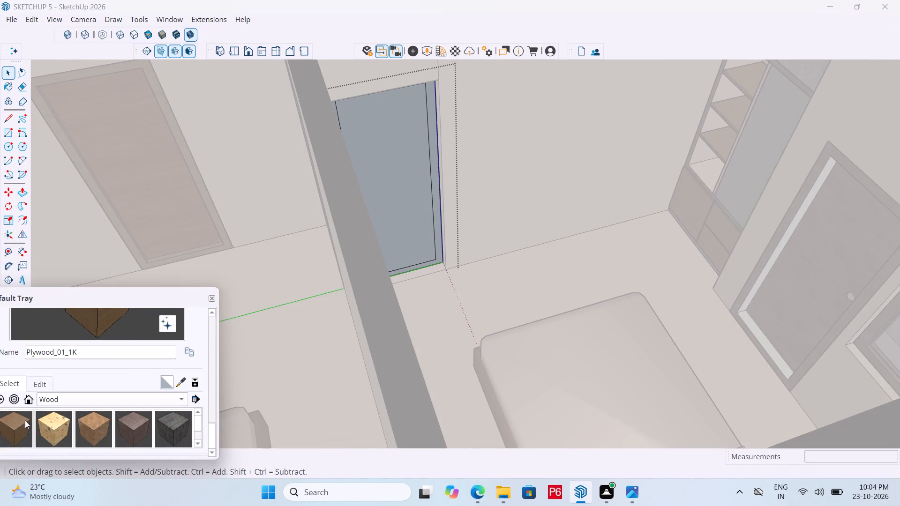
click(417, 205)
middle_drag(417, 171, 387, 161)
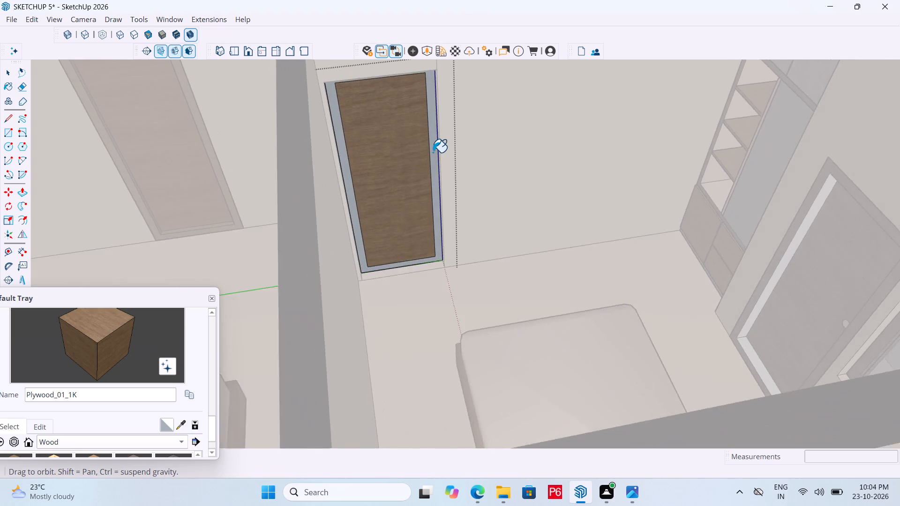
scroll(434, 152, up, 3)
scroll(104, 396, down, 4)
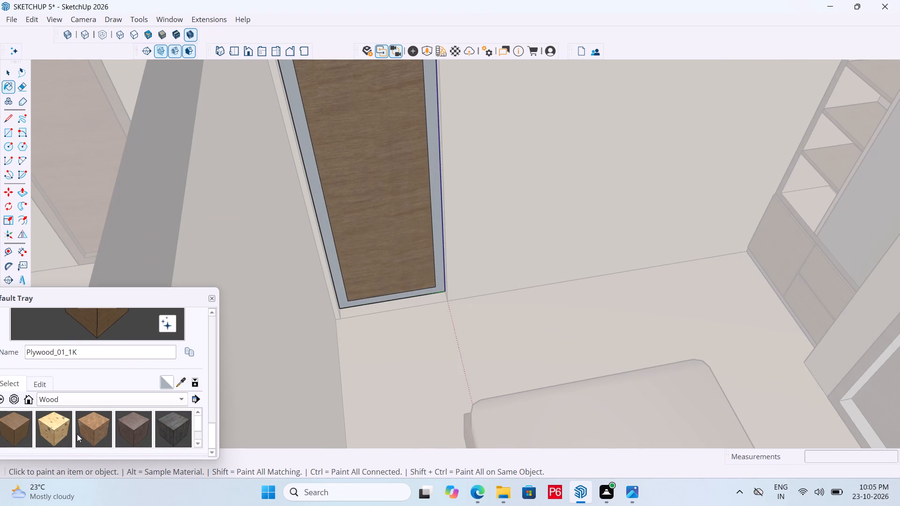
scroll(104, 421, down, 2)
click(19, 429)
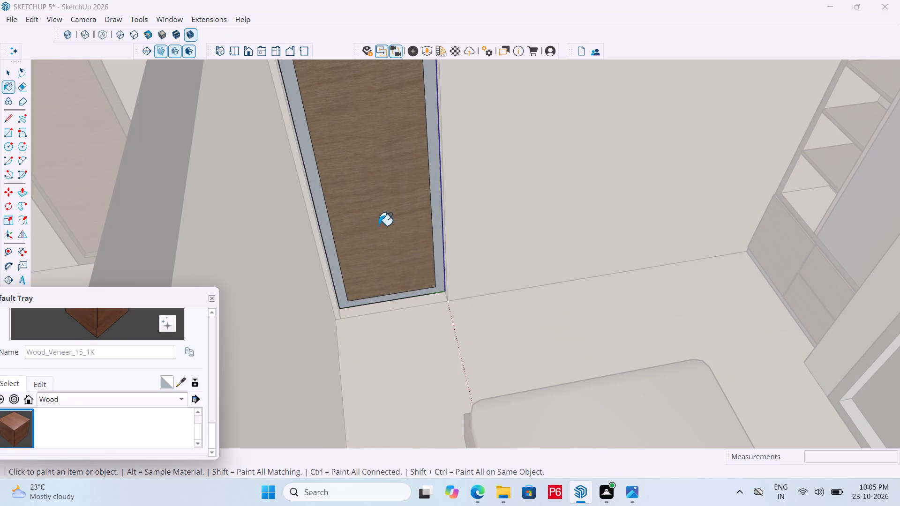
scroll(434, 197, up, 3)
click(437, 191)
Save the model with both sides of the new door painted and exit the door group.
scroll(470, 223, down, 5)
scroll(346, 287, down, 2)
middle_drag(345, 287, 810, 324)
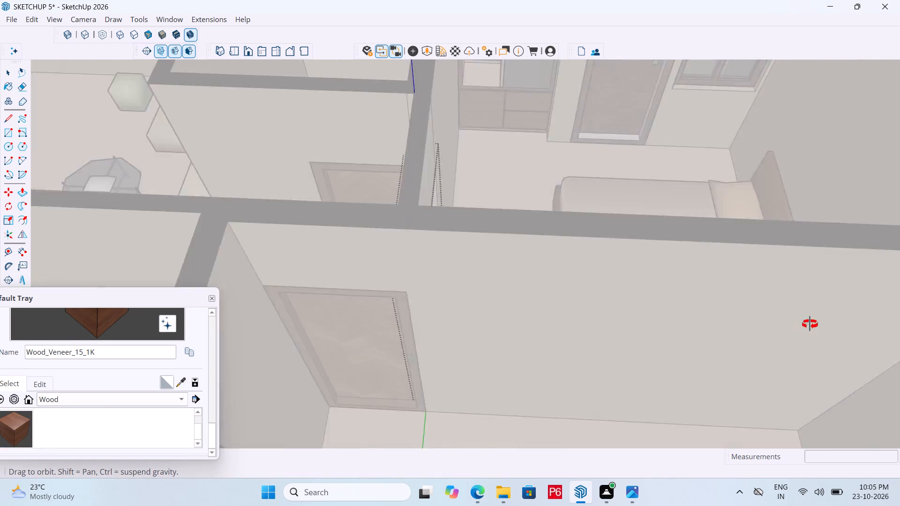
middle_drag(810, 324, 877, 316)
scroll(547, 276, down, 3)
middle_drag(544, 280, 673, 285)
key(ctrl+s)
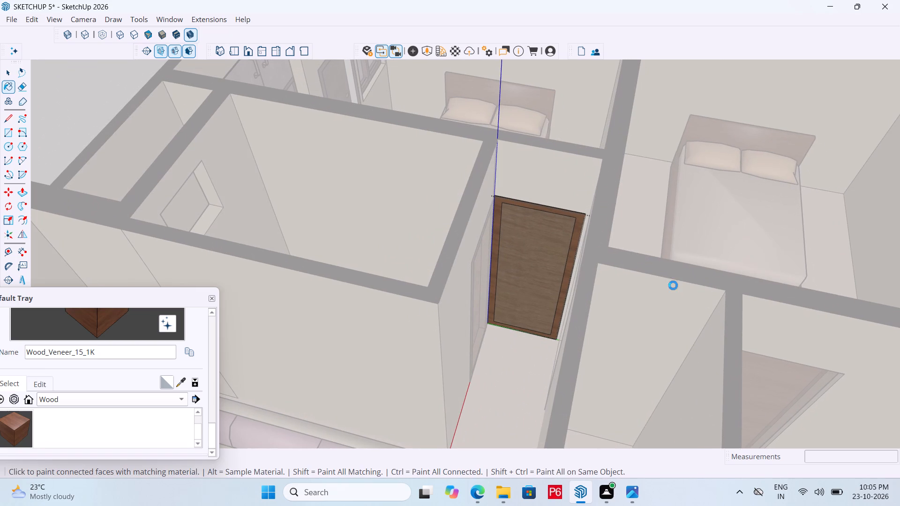
key(ctrl+s)
key(ctrl+s)
key(ctrl+s)
key(ctrl+s)
key(ctrl+s)
key(ctrl+s)
key(ctrl+s)
key(ctrl+s)
key(ctrl+s)
key(ctrl+s)
key(ctrl+s)
key(space)
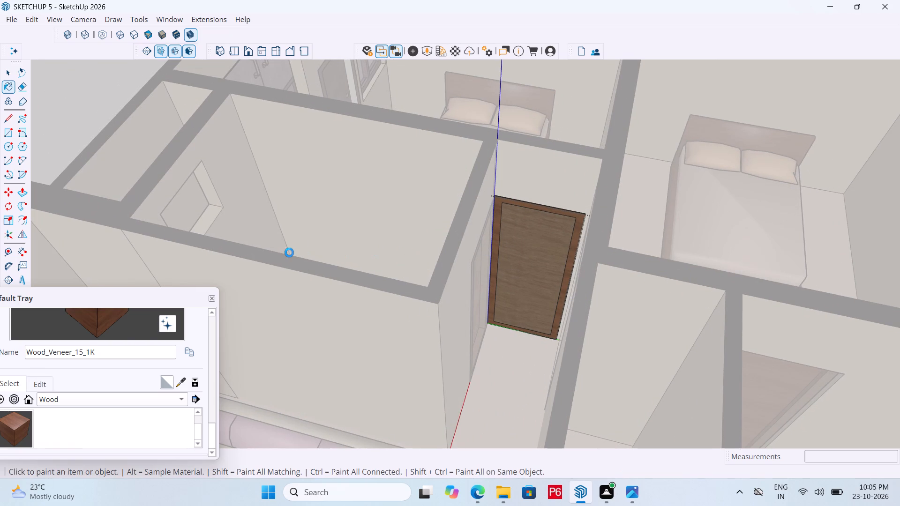
scroll(301, 251, down, 4)
scroll(465, 235, down, 3)
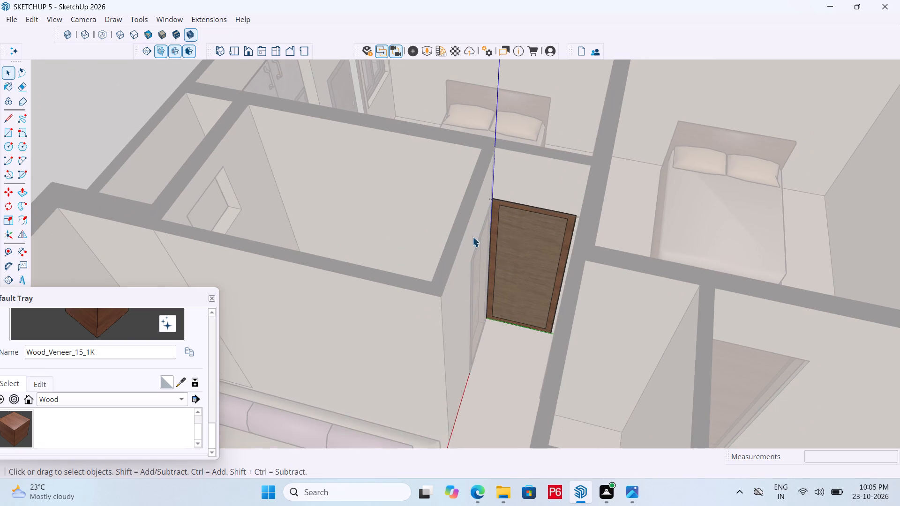
scroll(495, 246, down, 3)
key(space)
click(234, 159)
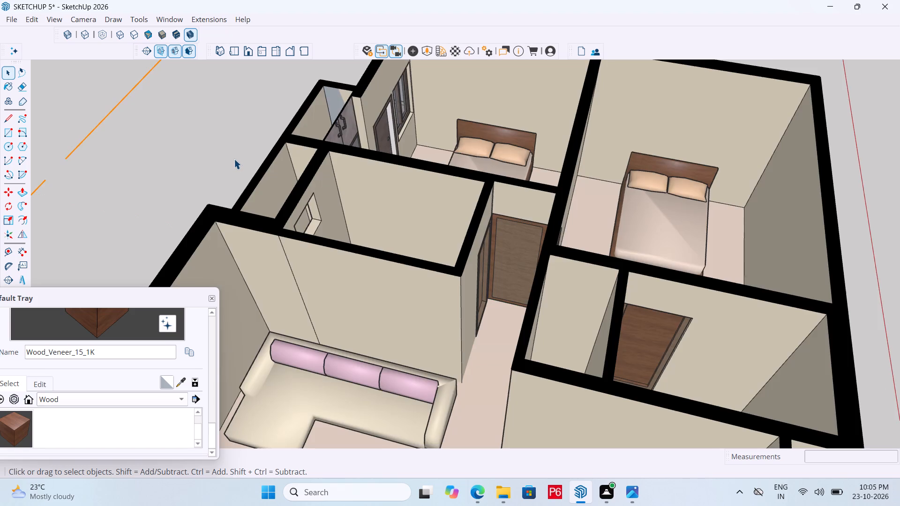
Select the white floor of the furnished bathroom behind the living room sofa.
middle_drag(370, 198, 195, 204)
scroll(465, 192, down, 5)
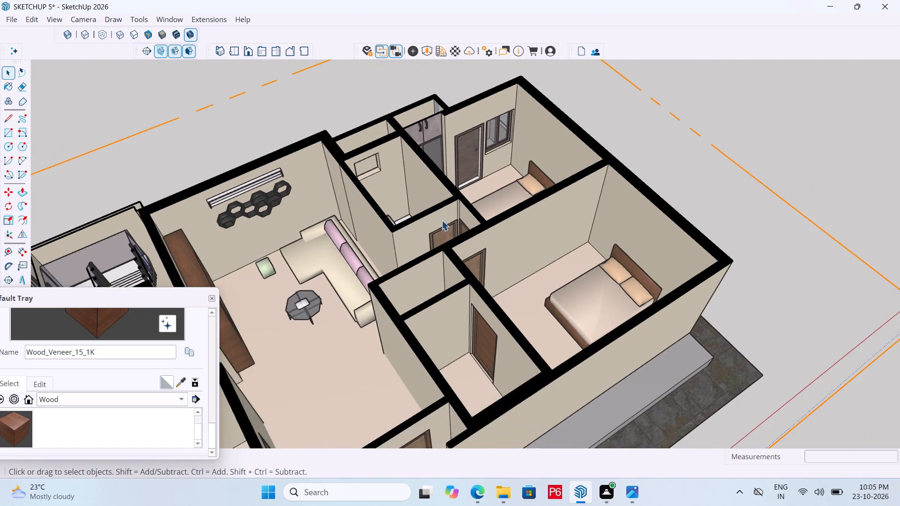
middle_drag(513, 217, 355, 211)
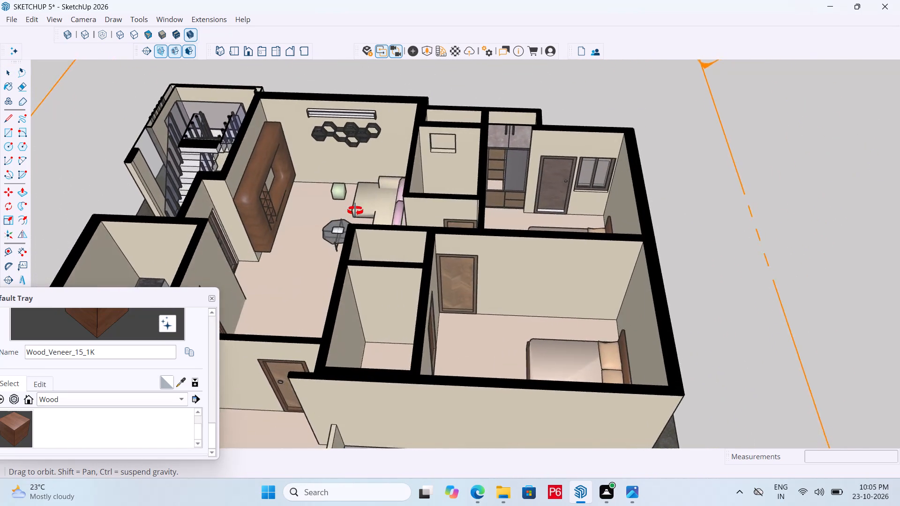
middle_drag(355, 211, 495, 216)
scroll(699, 185, down, 4)
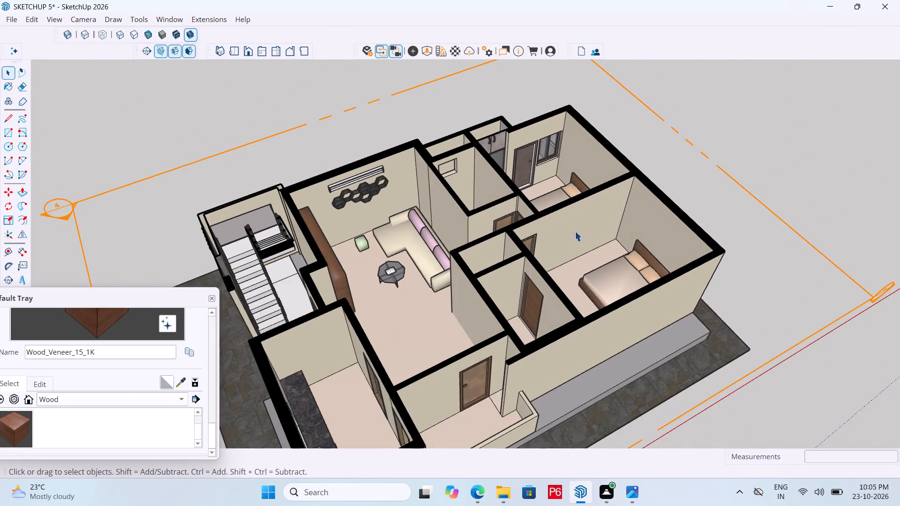
middle_drag(574, 232, 684, 307)
key(space)
middle_drag(453, 197, 450, 245)
scroll(454, 237, up, 3)
click(466, 199)
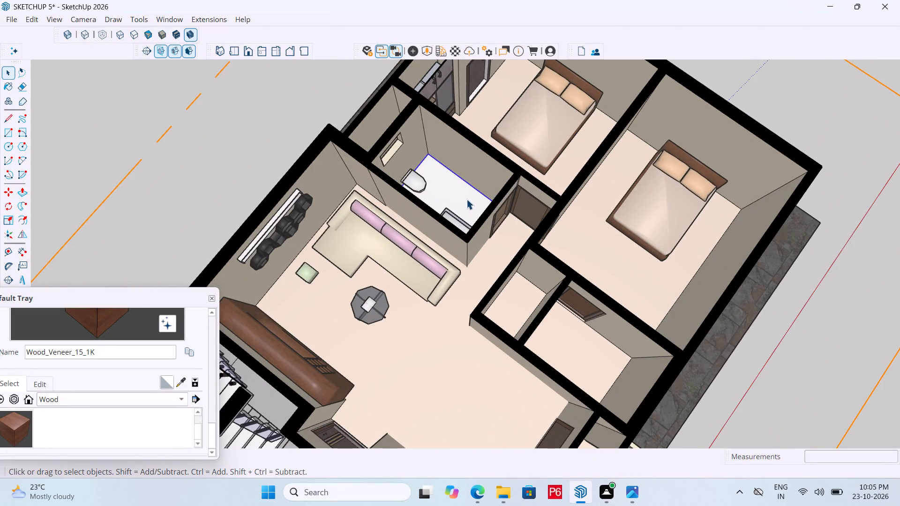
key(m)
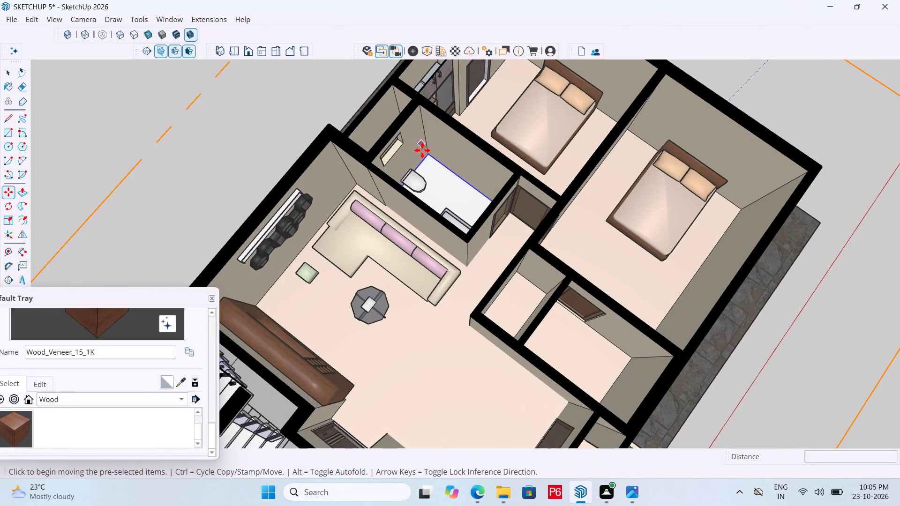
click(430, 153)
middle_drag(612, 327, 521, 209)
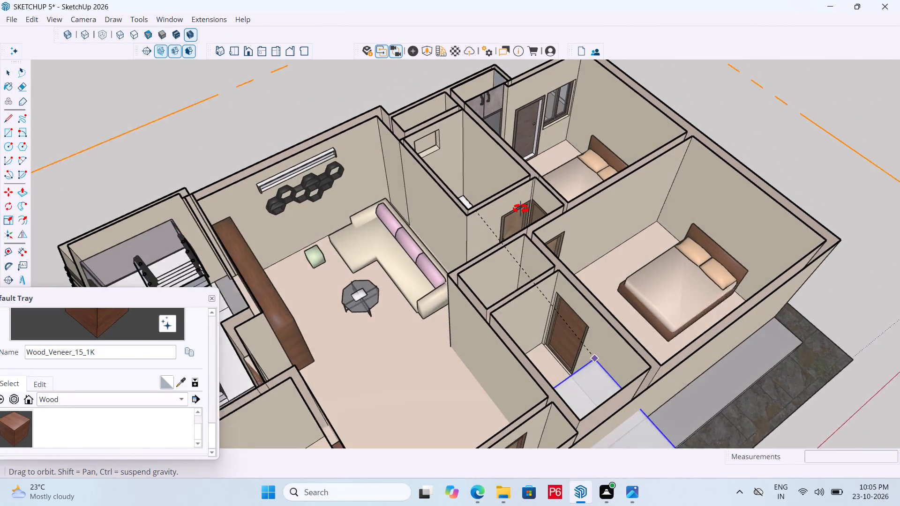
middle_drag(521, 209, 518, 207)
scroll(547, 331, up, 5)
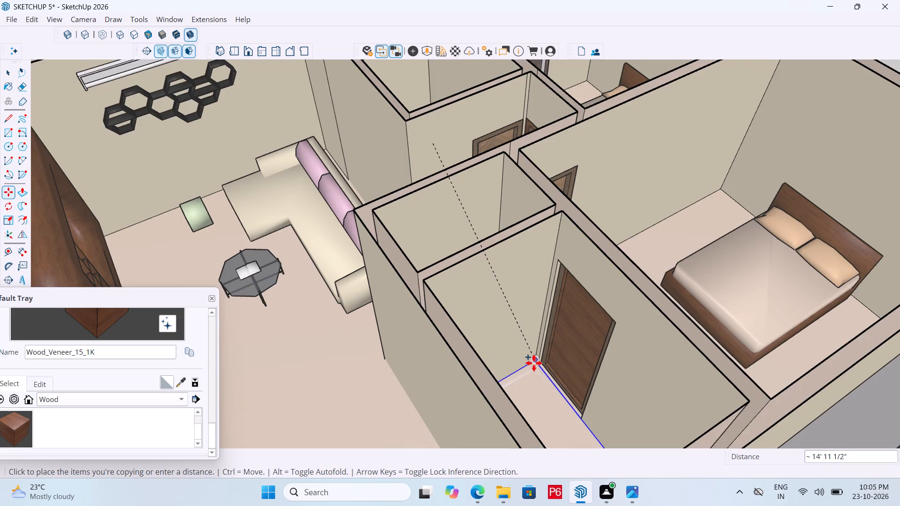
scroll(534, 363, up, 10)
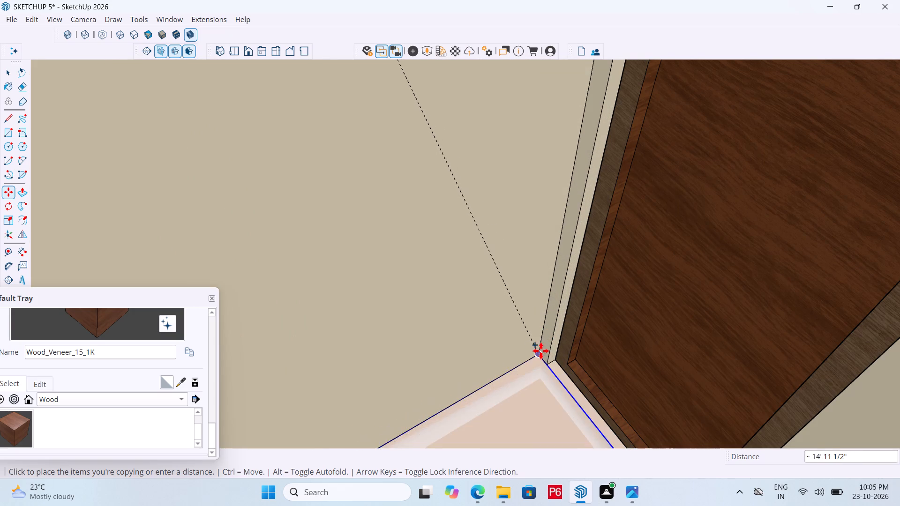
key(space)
Copy the selected white bathroom floor by its back corner about 14' 11 1/2" into the empty second bathroom, at the corner beside its door.
scroll(532, 273, down, 8)
middle_drag(544, 298, 553, 337)
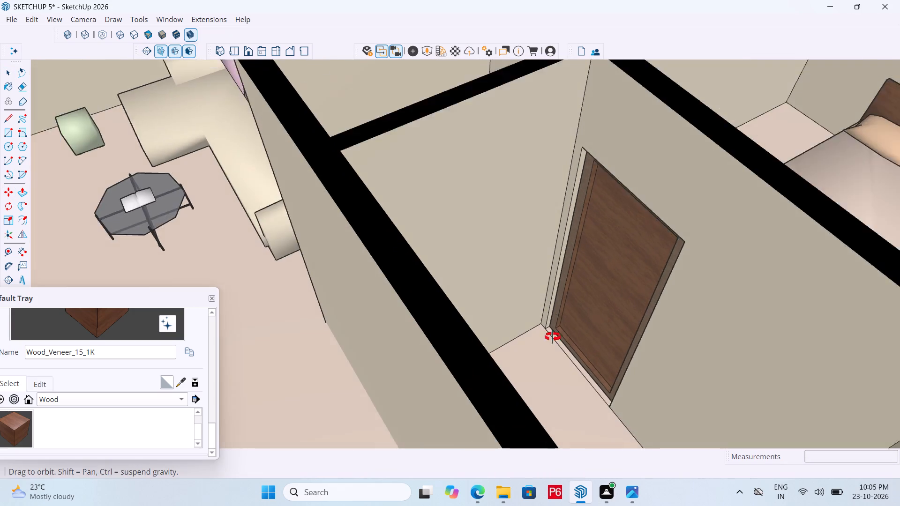
middle_drag(553, 337, 561, 393)
scroll(517, 332, down, 6)
middle_drag(434, 178, 461, 204)
scroll(459, 208, up, 1)
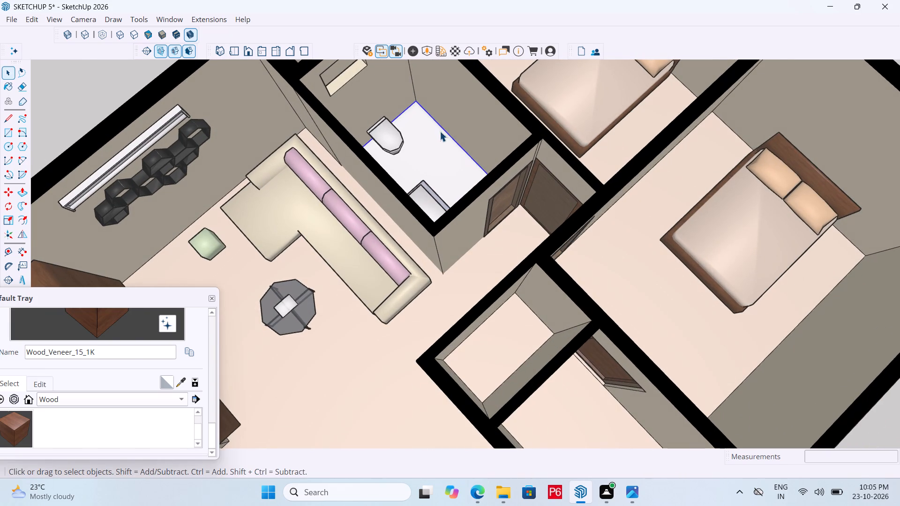
key(m)
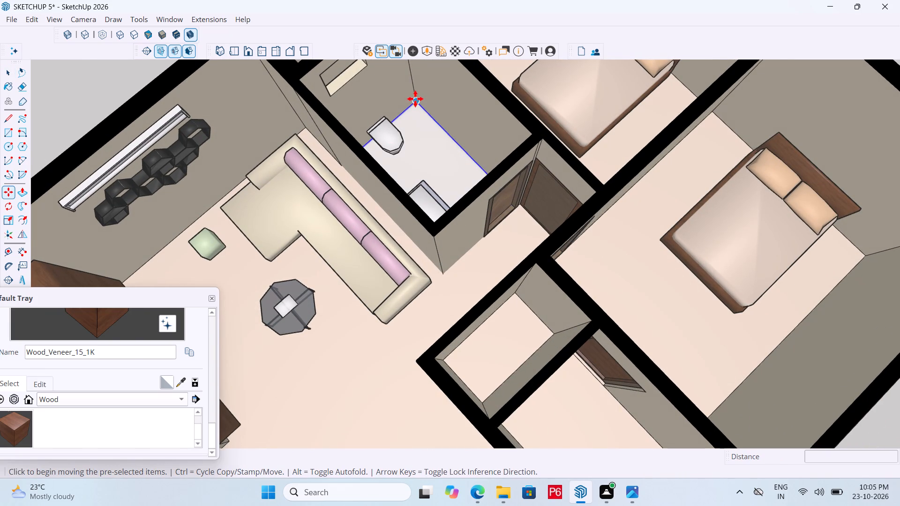
click(415, 99)
scroll(420, 155, down, 9)
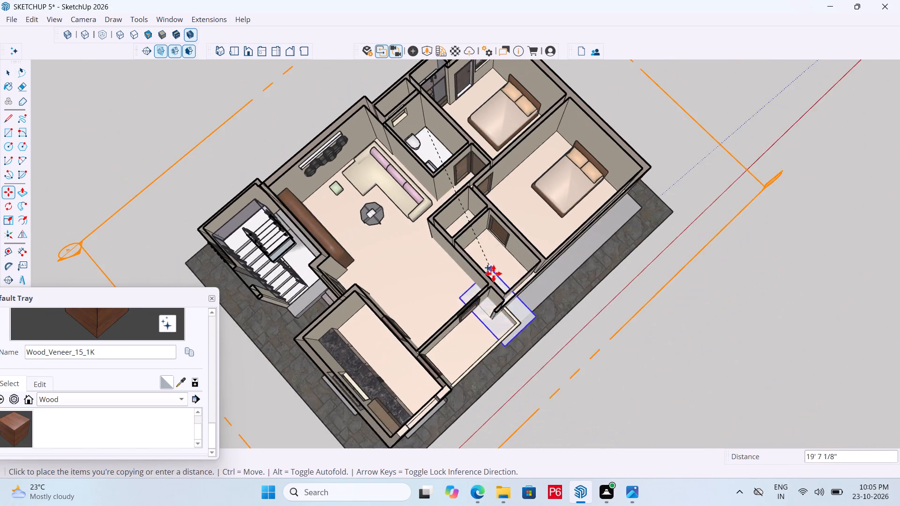
middle_drag(494, 270, 421, 186)
scroll(503, 255, up, 10)
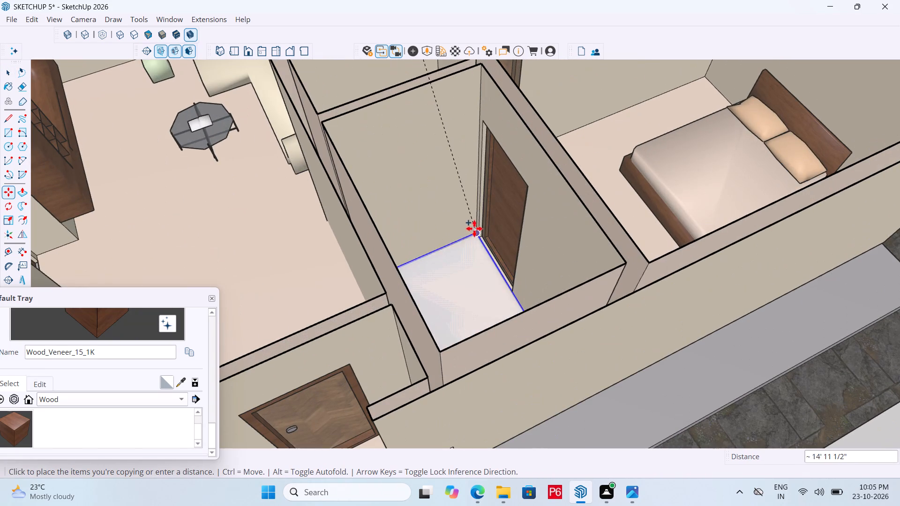
scroll(473, 228, up, 15)
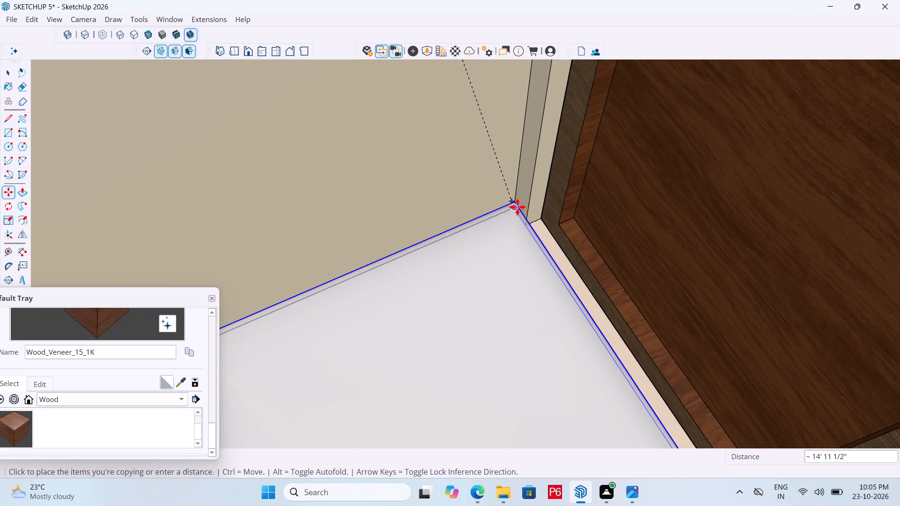
click(517, 213)
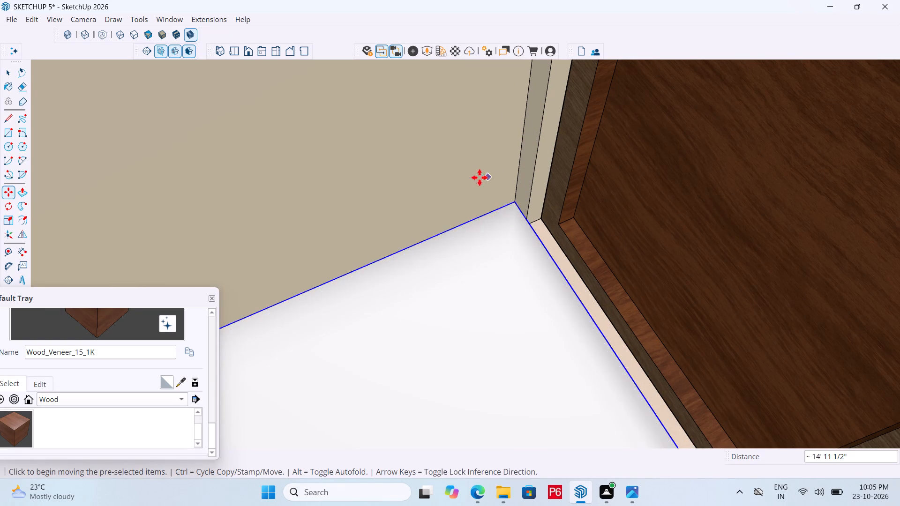
scroll(479, 178, down, 6)
key(space)
scroll(530, 215, down, 6)
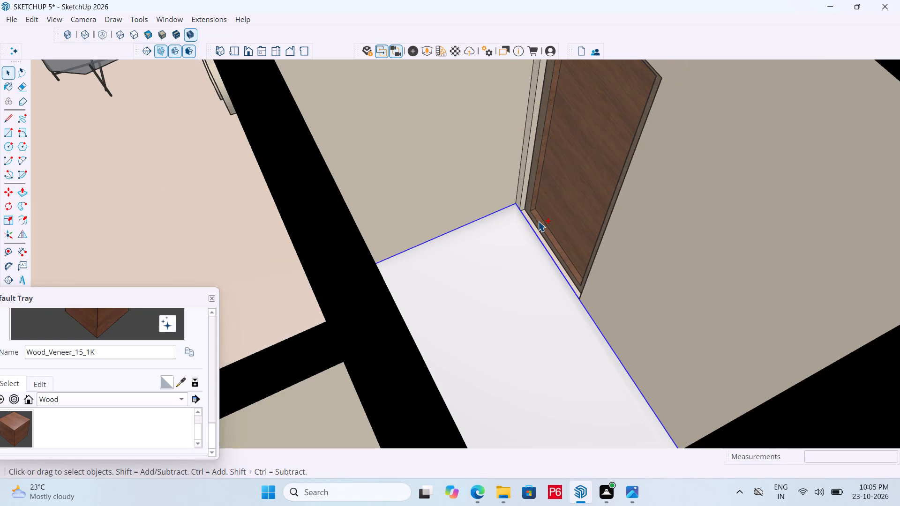
Save the model with the white floor copied into the second bathroom.
key(ctrl+s)
key(ctrl+s)
key(ctrl+s)
key(ctrl+s)
key(ctrl+s)
key(ctrl+s)
key(ctrl+s)
key(ctrl+s)
key(ctrl+s)
key(space)
scroll(461, 219, down, 2)
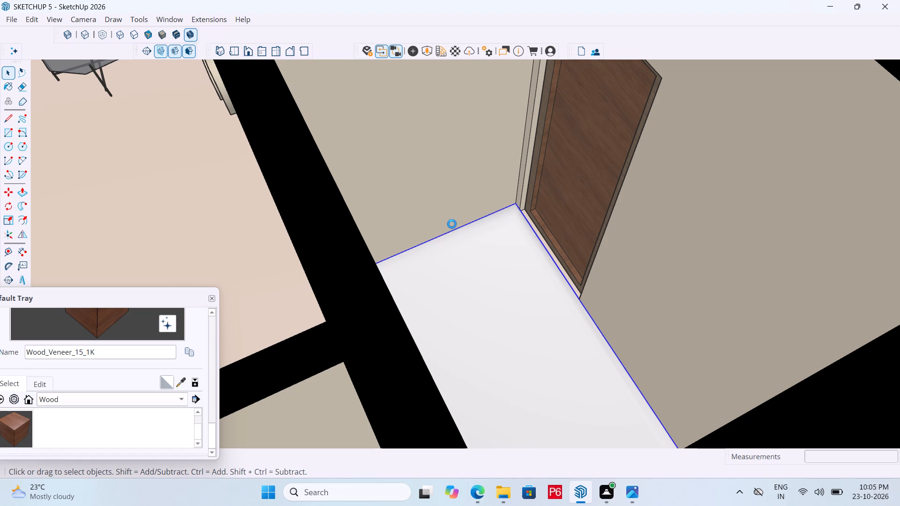
scroll(452, 224, down, 1)
key(space)
key(space)
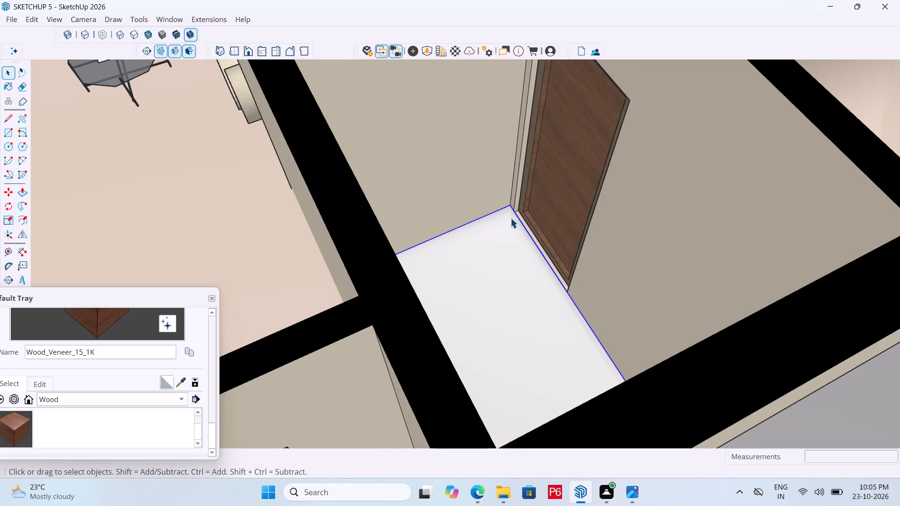
scroll(553, 218, down, 6)
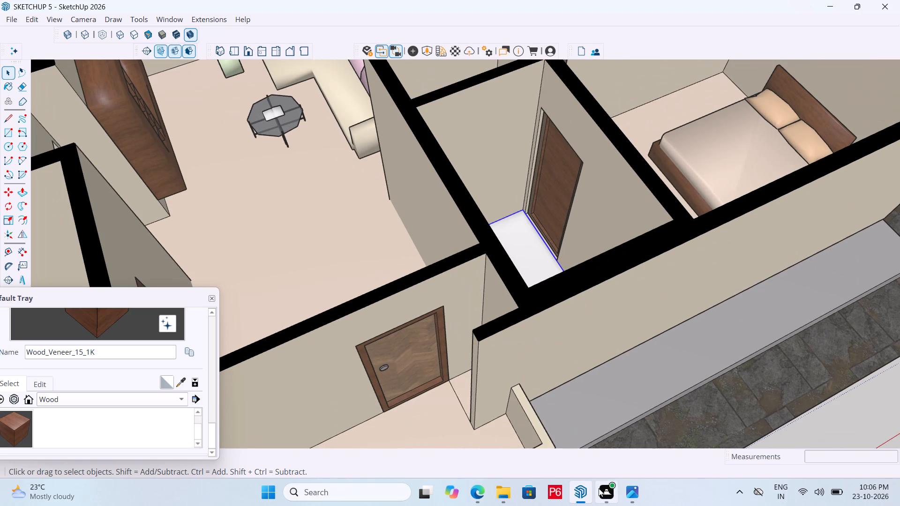
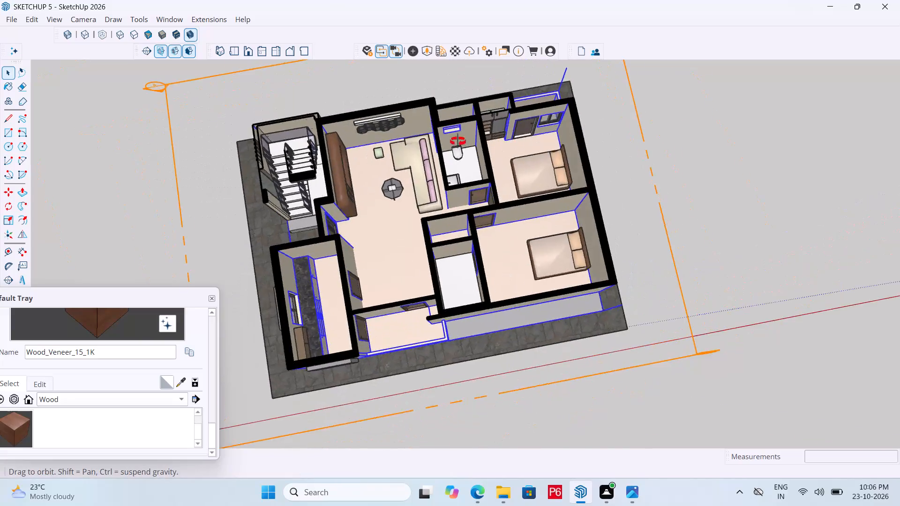
Copy the toilet from the furnished bathroom about 19' 3" into the second bathroom, near its far corner.
scroll(518, 211, up, 6)
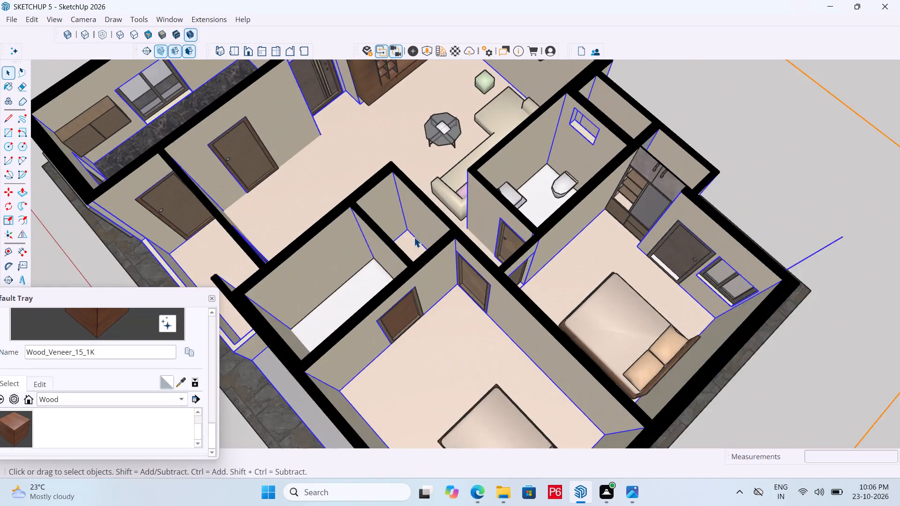
scroll(413, 237, down, 1)
middle_drag(408, 239, 296, 274)
scroll(725, 157, down, 5)
middle_drag(742, 170, 596, 209)
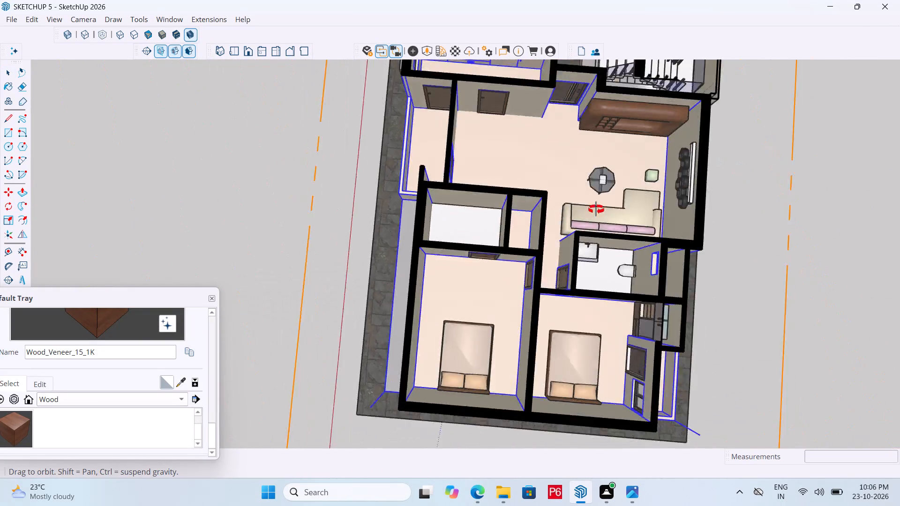
middle_drag(596, 209, 466, 151)
scroll(510, 219, up, 2)
middle_drag(521, 213, 543, 205)
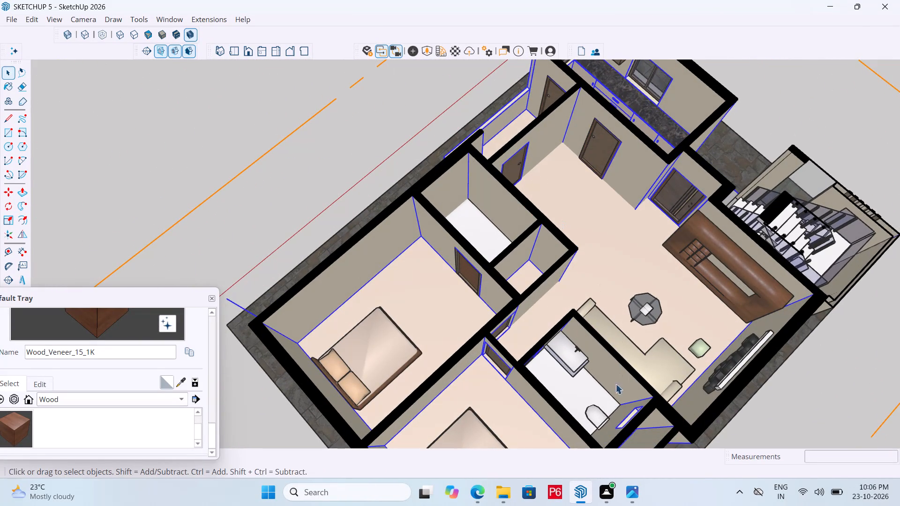
click(599, 413)
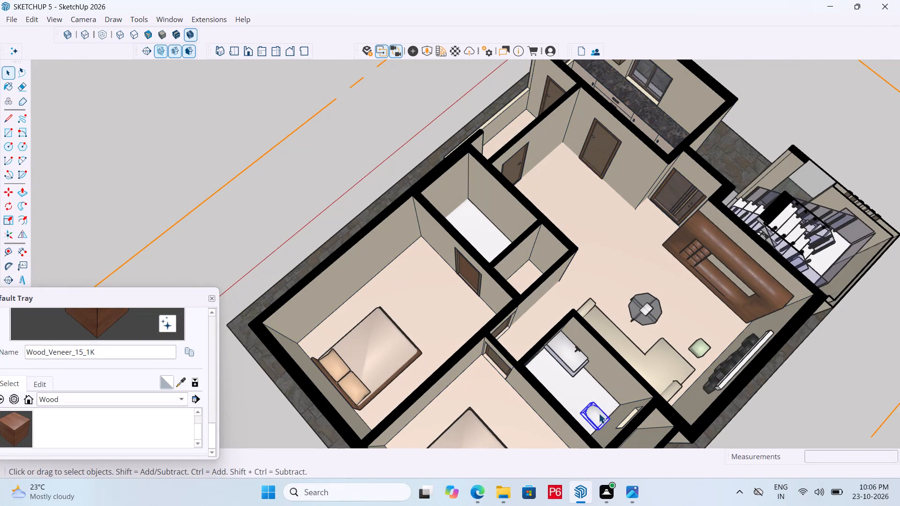
key(m)
click(599, 413)
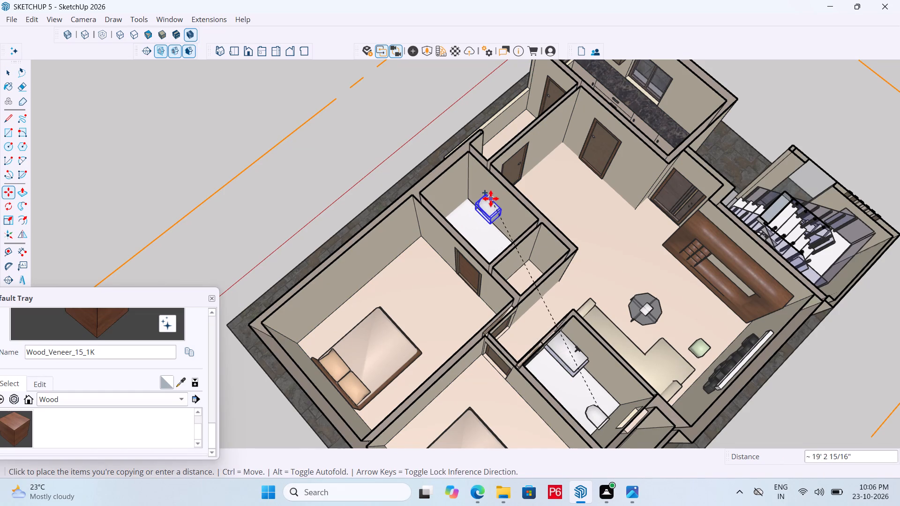
click(491, 199)
Rotate the copied toilet horizontally by about half a turn so its flat back faces the second bathroom's short outer wall.
middle_drag(496, 236, 390, 195)
scroll(378, 193, up, 3)
scroll(544, 237, up, 10)
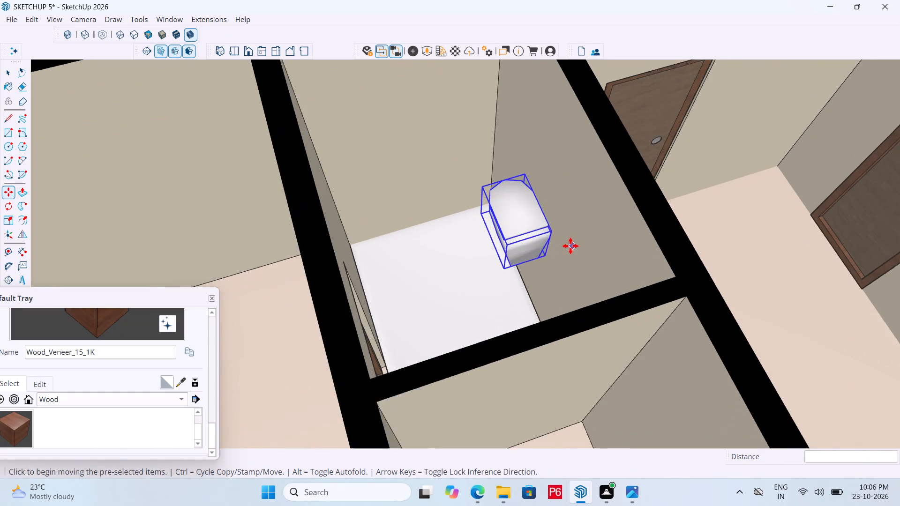
middle_drag(509, 251, 509, 263)
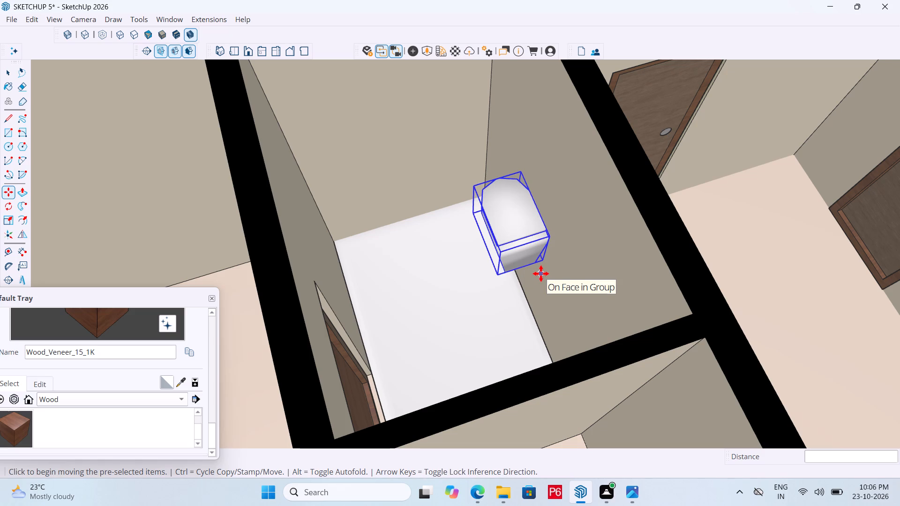
key(q)
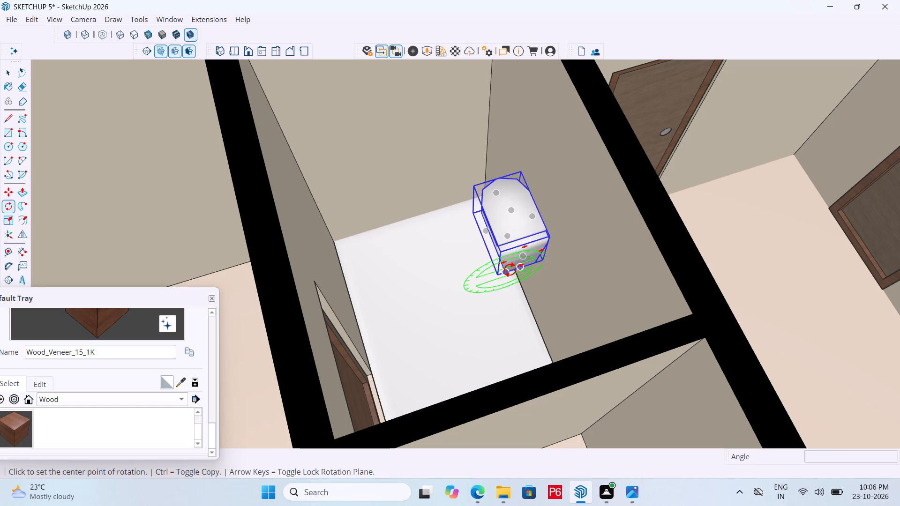
click(503, 280)
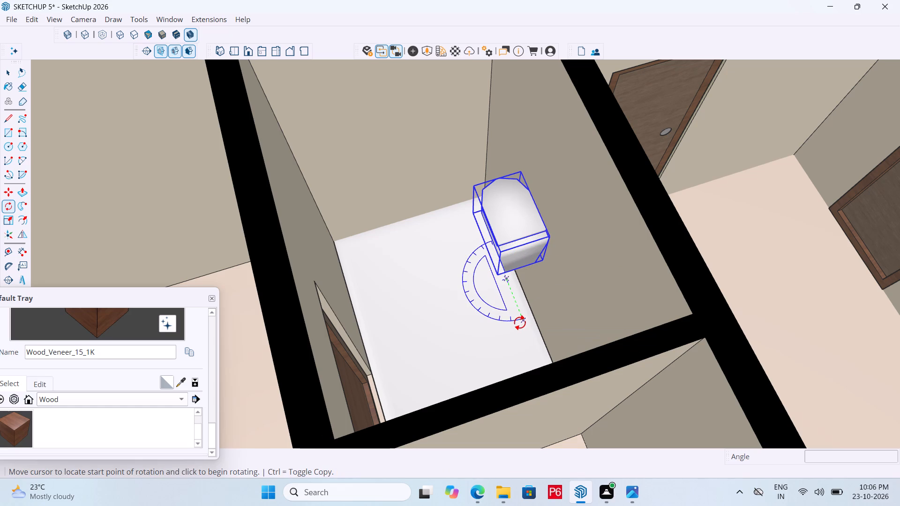
click(520, 322)
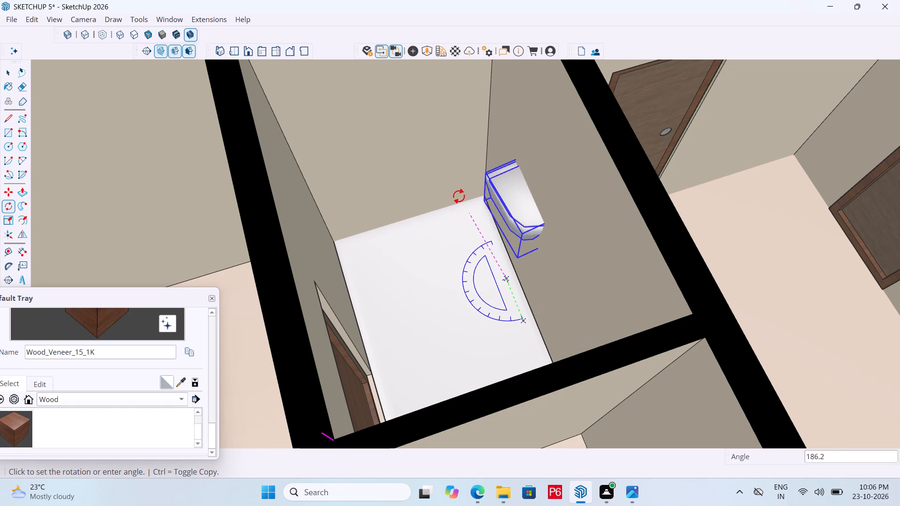
click(471, 195)
key(space)
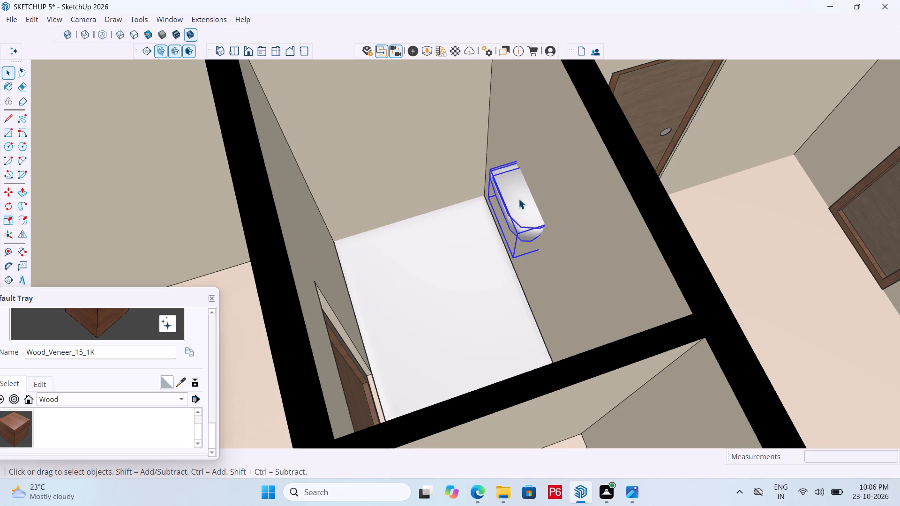
Move the rotated toilet by its back corner off the side wall to stand against the second bathroom's short outer wall.
middle_drag(489, 206, 557, 214)
key(m)
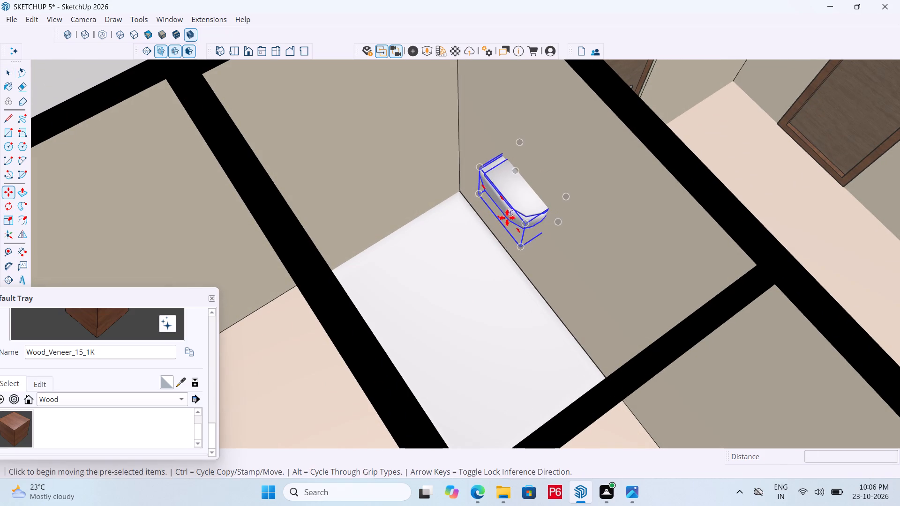
click(482, 196)
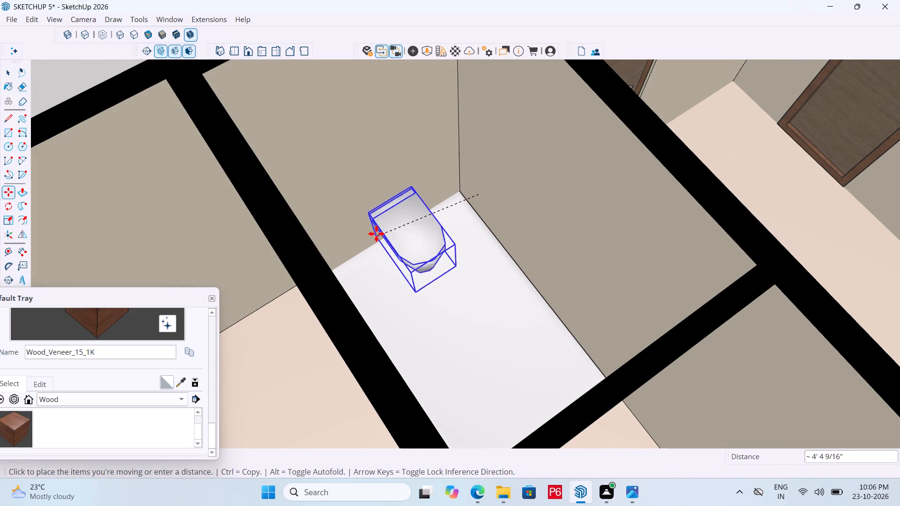
middle_drag(376, 233, 351, 182)
scroll(405, 180, up, 9)
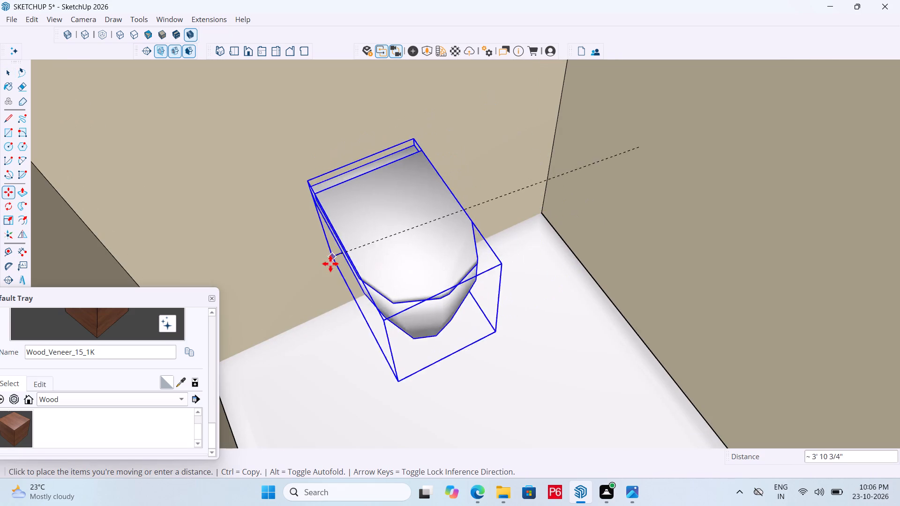
drag(335, 295, 337, 290)
middle_drag(367, 253, 475, 217)
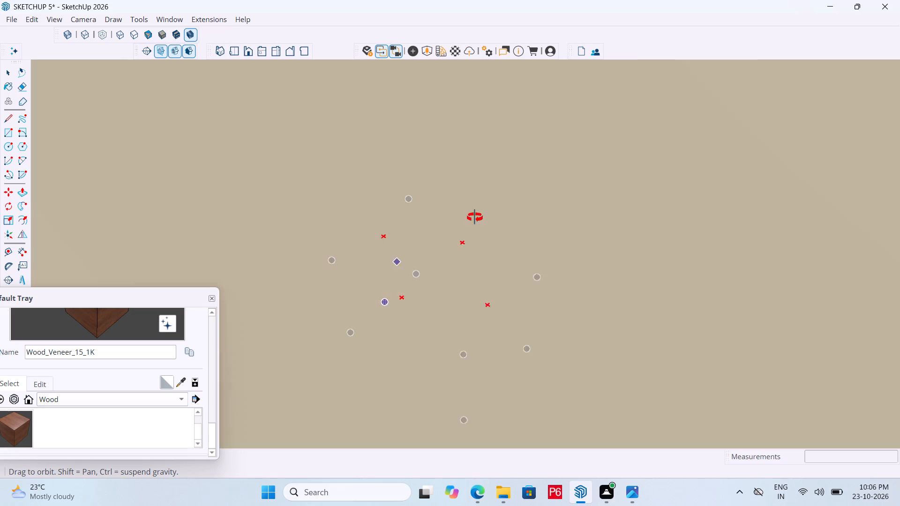
middle_drag(475, 217, 422, 244)
middle_drag(506, 335, 434, 152)
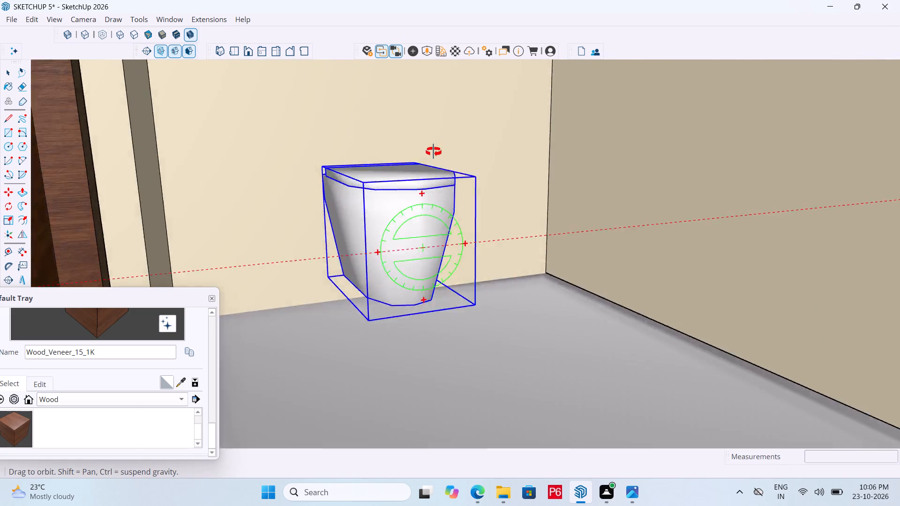
middle_drag(434, 152, 436, 313)
scroll(477, 196, down, 6)
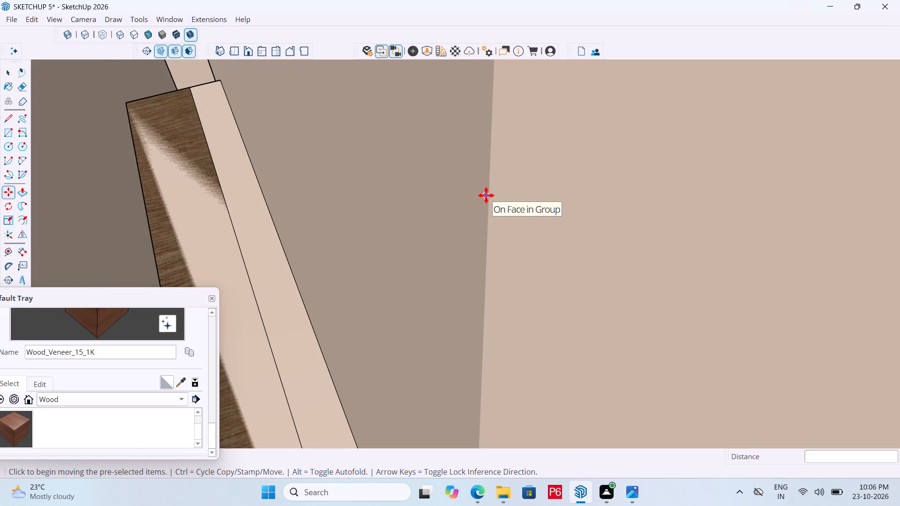
Save the model with the toilet placed in the second bathroom.
key(ctrl+s)
key(ctrl+s)
key(ctrl+s)
key(ctrl+s)
key(ctrl+s)
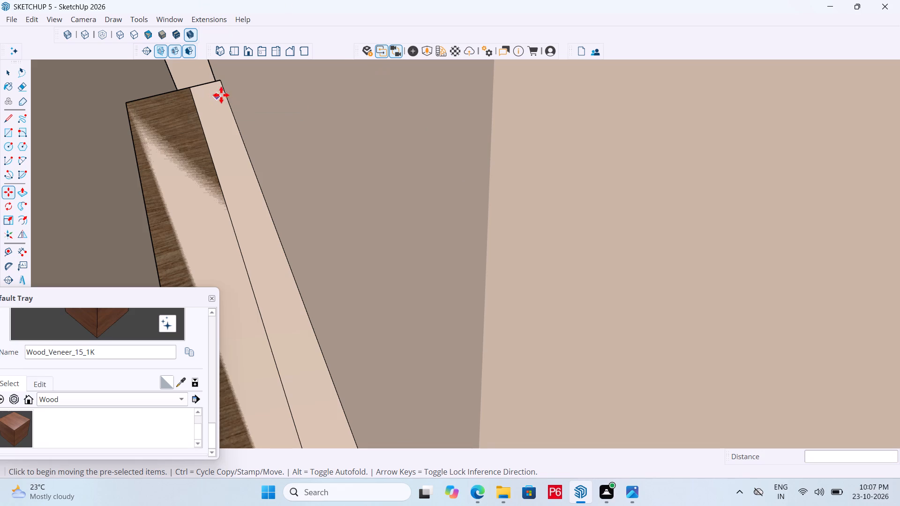
Return to a view of the whole house from above and save the model again.
scroll(356, 157, down, 6)
scroll(522, 152, down, 7)
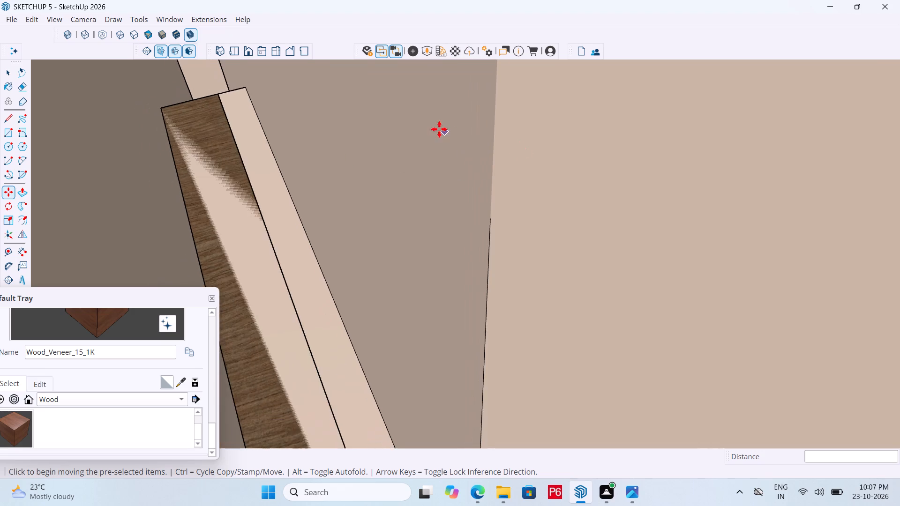
scroll(460, 134, down, 12)
click(237, 52)
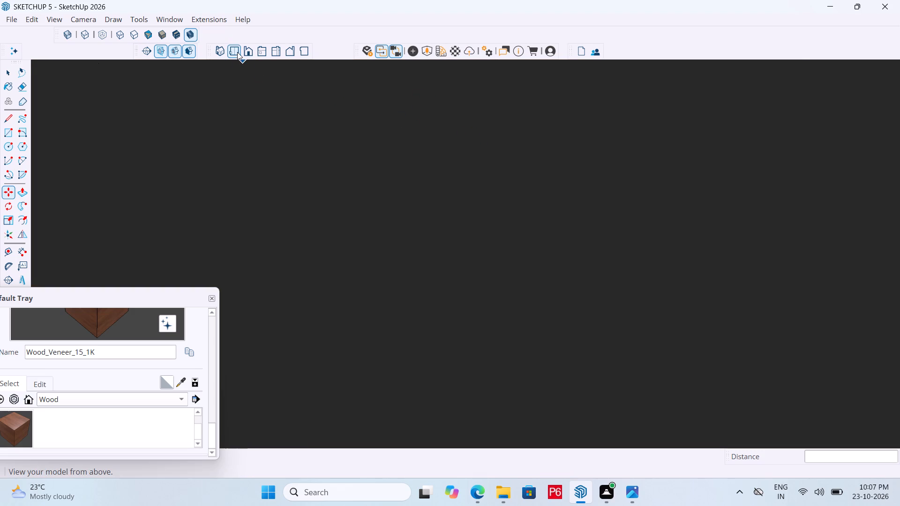
scroll(409, 167, down, 8)
scroll(492, 147, down, 6)
middle_drag(429, 223, 267, 169)
key(space)
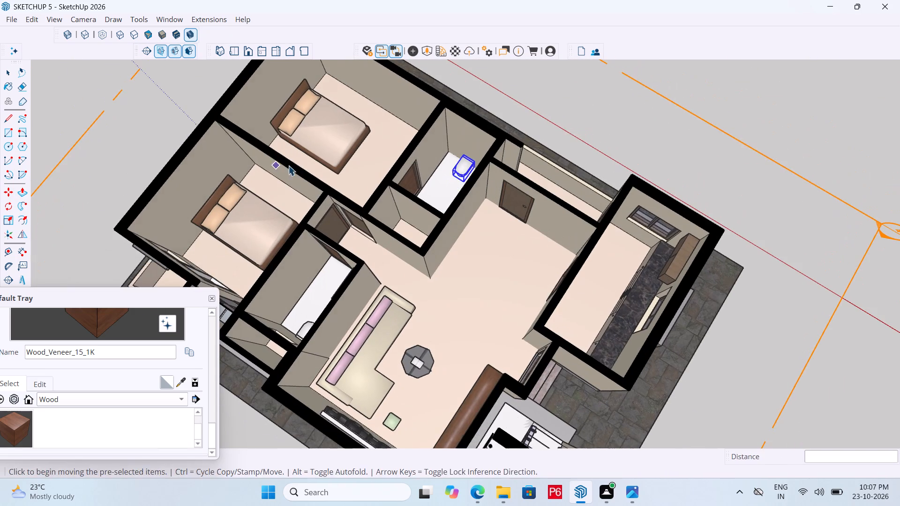
click(574, 122)
scroll(398, 166, up, 6)
middle_drag(540, 162, 454, 153)
key(ctrl+s)
key(ctrl+s)
key(ctrl+s)
key(ctrl+s)
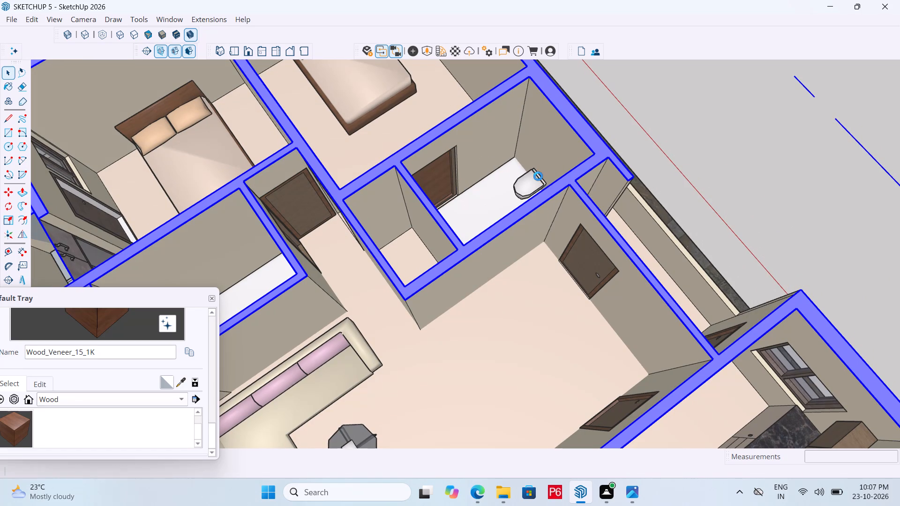
key(ctrl+s)
key(space)
Draw a rectangle about 2' 1" by 3' 2 1/2" on the second bathroom's white floor, in the inner corner opposite the toilet.
scroll(520, 187, down, 5)
middle_drag(507, 195, 439, 203)
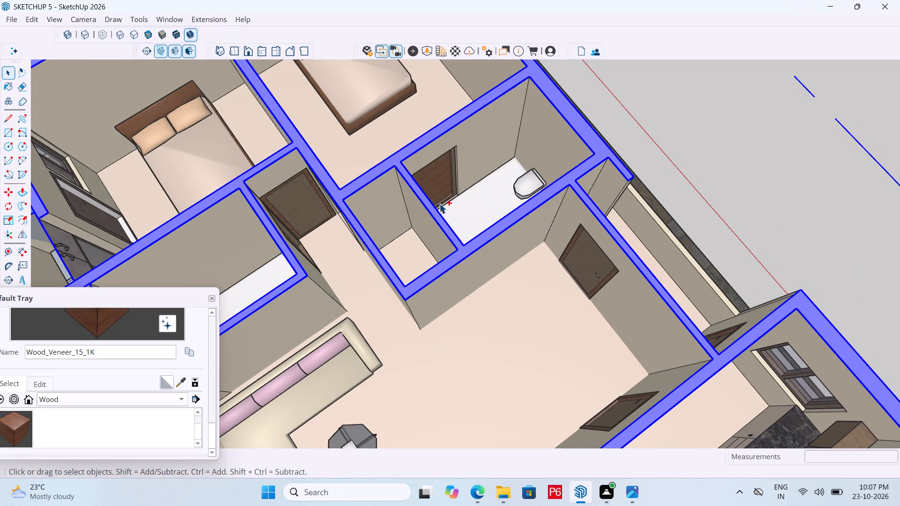
middle_drag(439, 203, 421, 211)
middle_drag(511, 180, 64, 166)
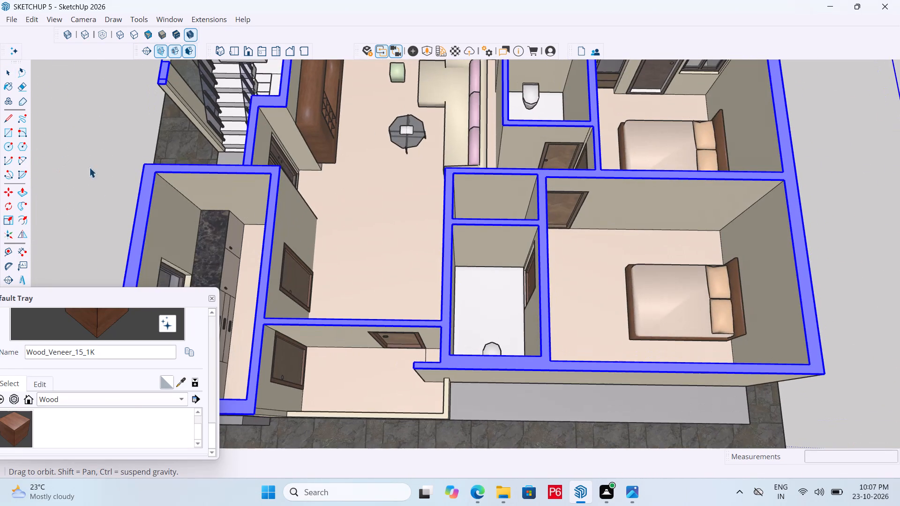
middle_drag(470, 267, 346, 240)
scroll(442, 260, up, 4)
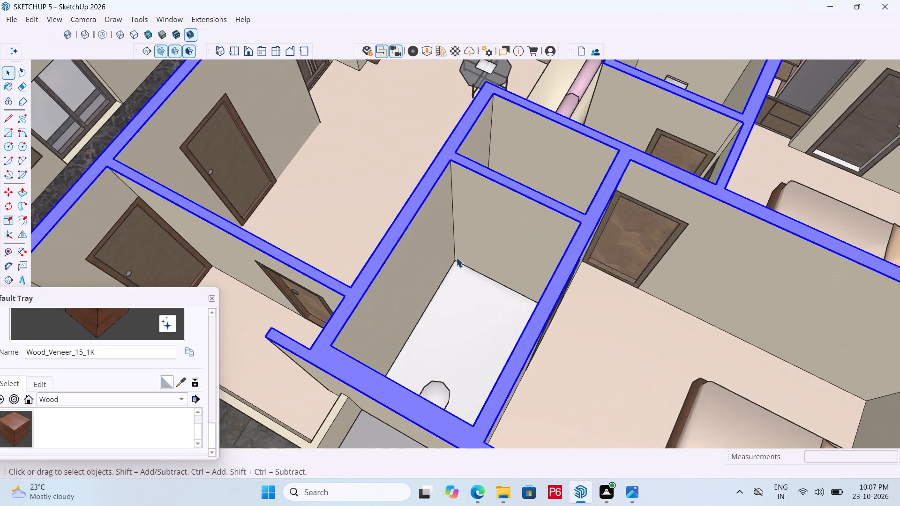
middle_drag(456, 257, 481, 257)
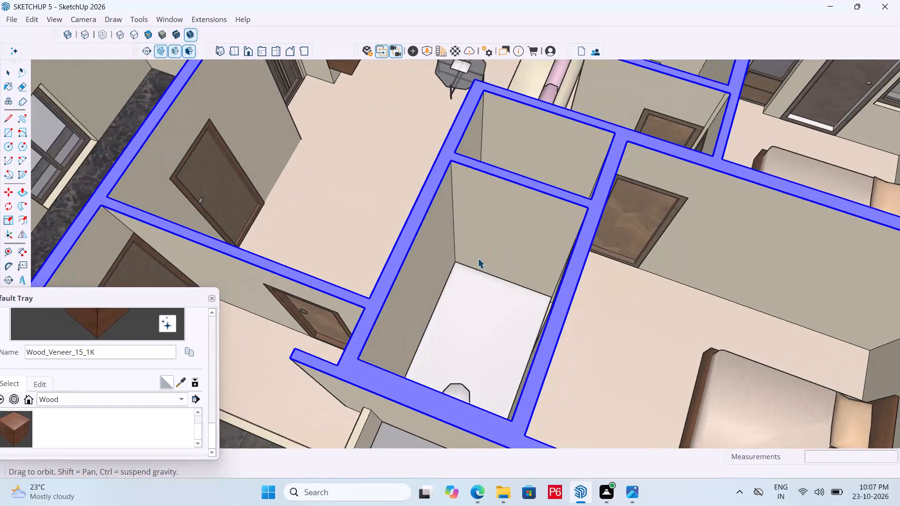
scroll(478, 258, up, 2)
key(r)
click(451, 263)
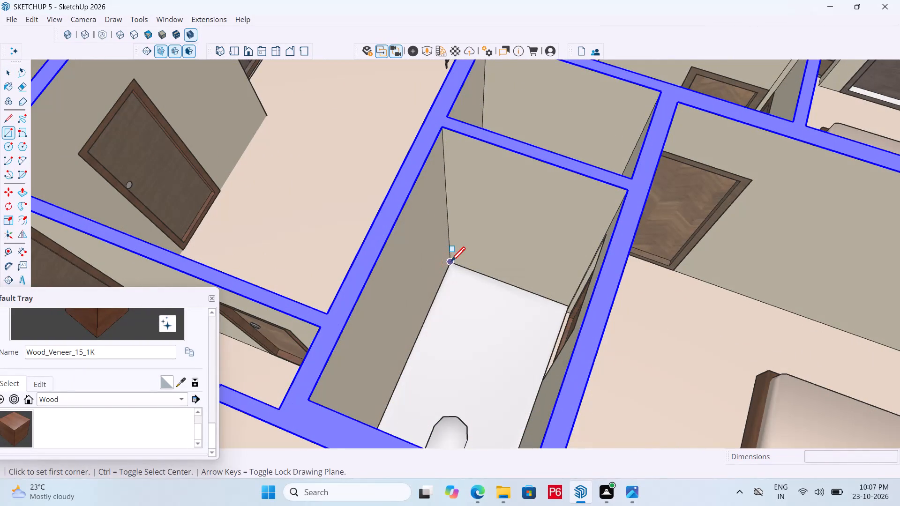
double_click(470, 350)
key(space)
Make a group from the new rectangle's face and edges.
double_click(461, 321)
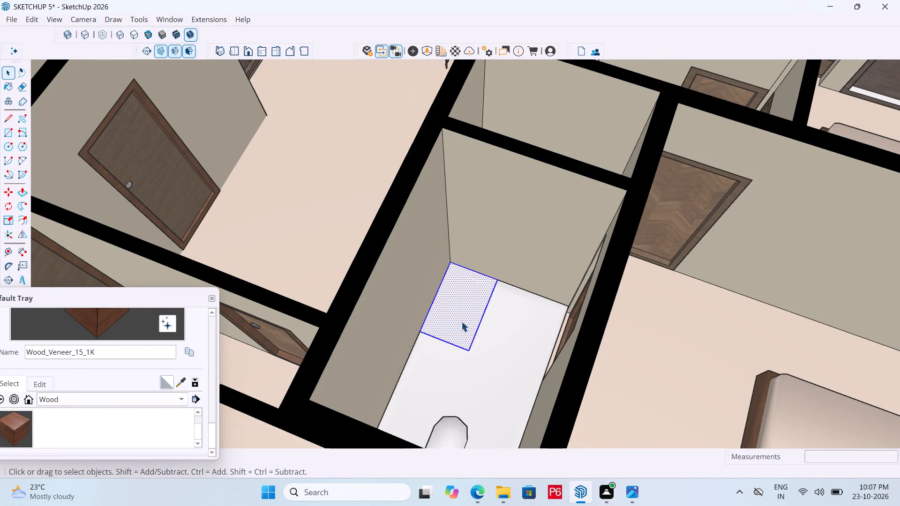
right_click(461, 321)
click(532, 226)
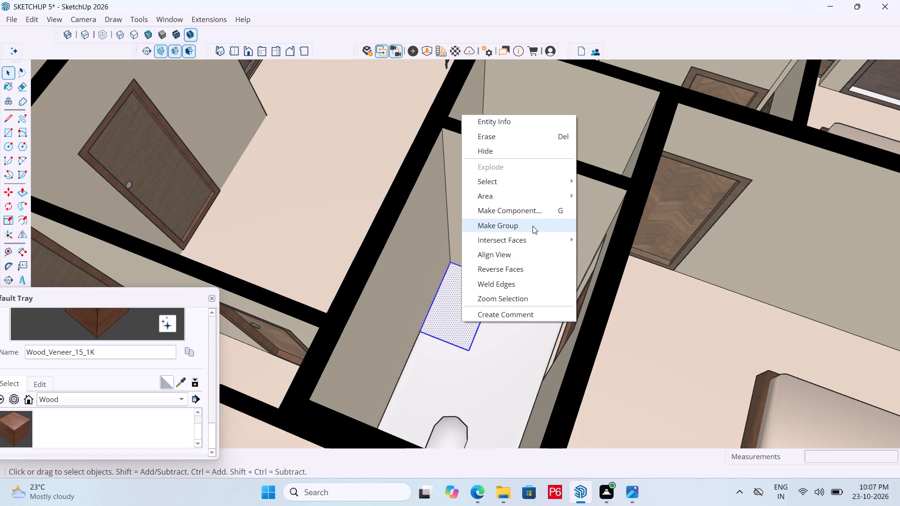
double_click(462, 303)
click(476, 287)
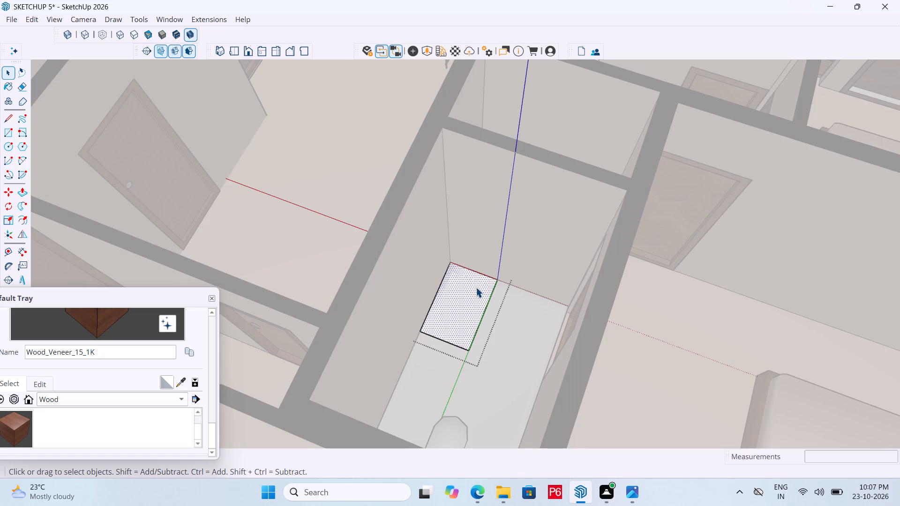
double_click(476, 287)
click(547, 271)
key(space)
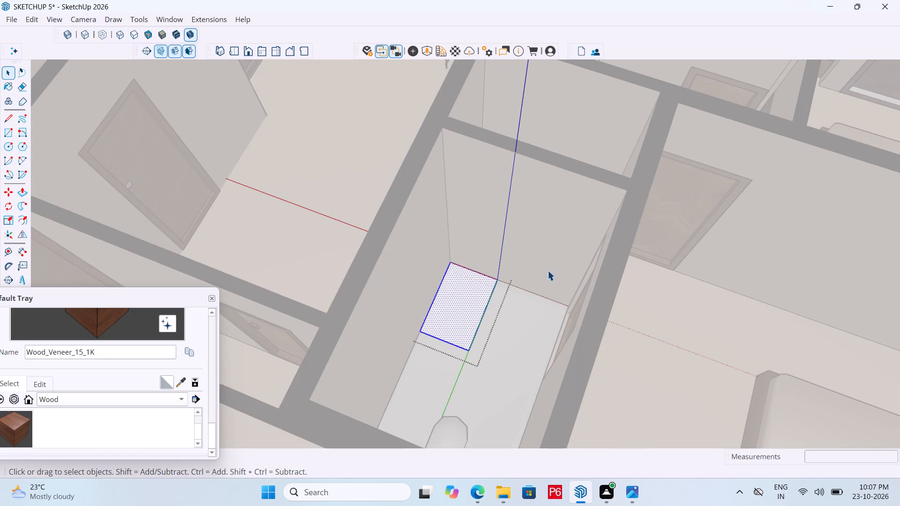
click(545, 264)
Move the rectangle group about 4' 3 5/8" straight up along the second bathroom's wall corner.
click(463, 299)
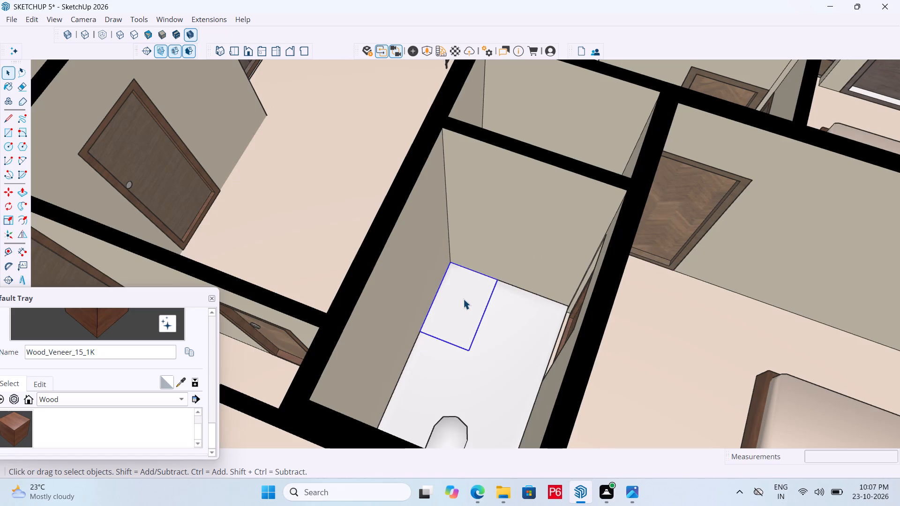
key(m)
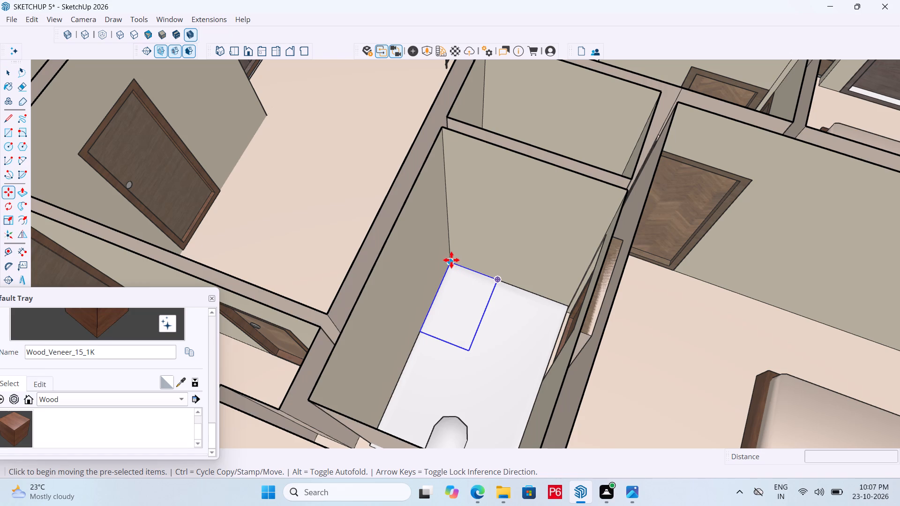
click(451, 260)
click(450, 216)
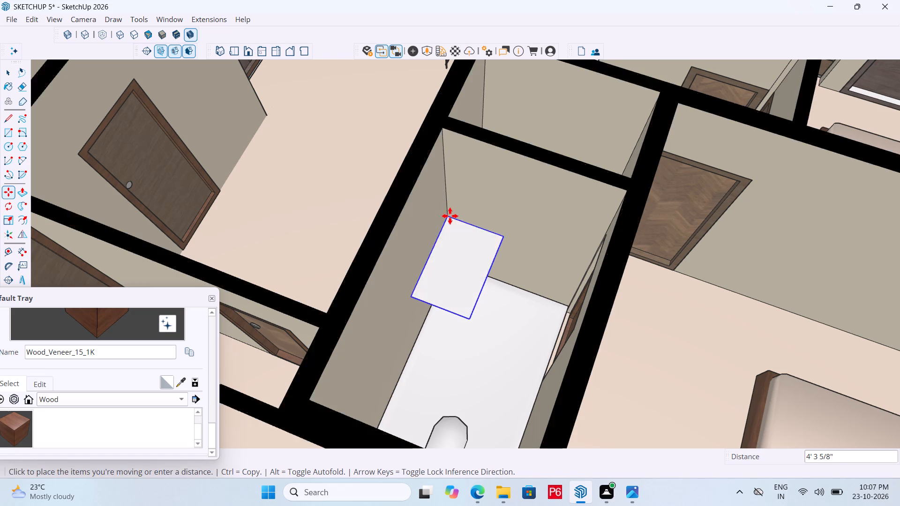
Save the model with the rectangle group raised above the second bathroom's floor.
middle_drag(459, 230, 423, 209)
key(ctrl+s)
key(ctrl+s)
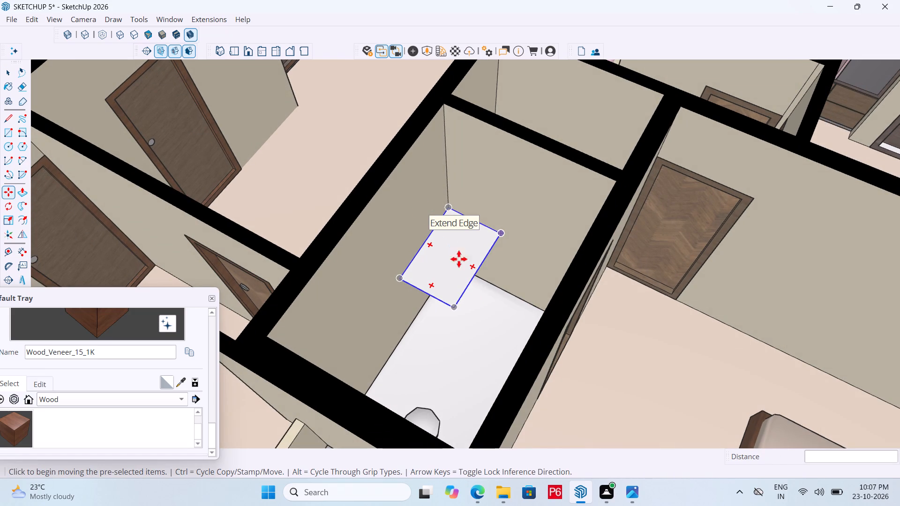
Save the model with the raised rectangle group in place.
key(ctrl+s)
key(ctrl+s)
ctrl+middle_drag(478, 296, 401, 218)
key(ctrl+s)
key(ctrl+s)
key(ctrl+s)
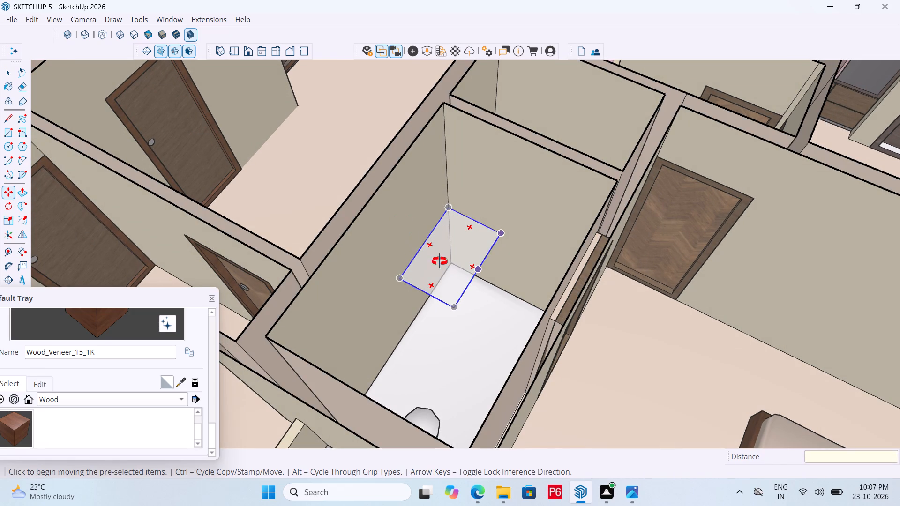
key(space)
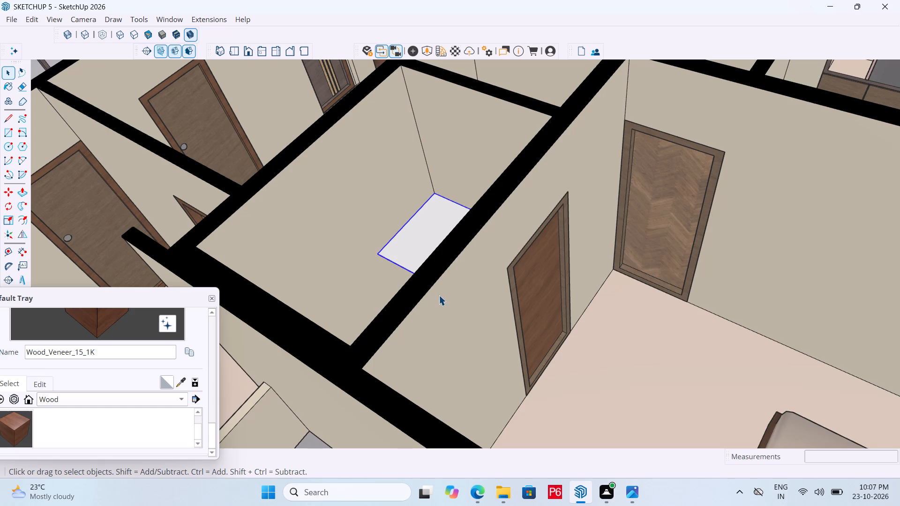
Lower the rectangle group by about 1' along the second bathroom's wall corner.
middle_drag(404, 248, 493, 246)
scroll(476, 256, up, 4)
scroll(433, 279, up, 3)
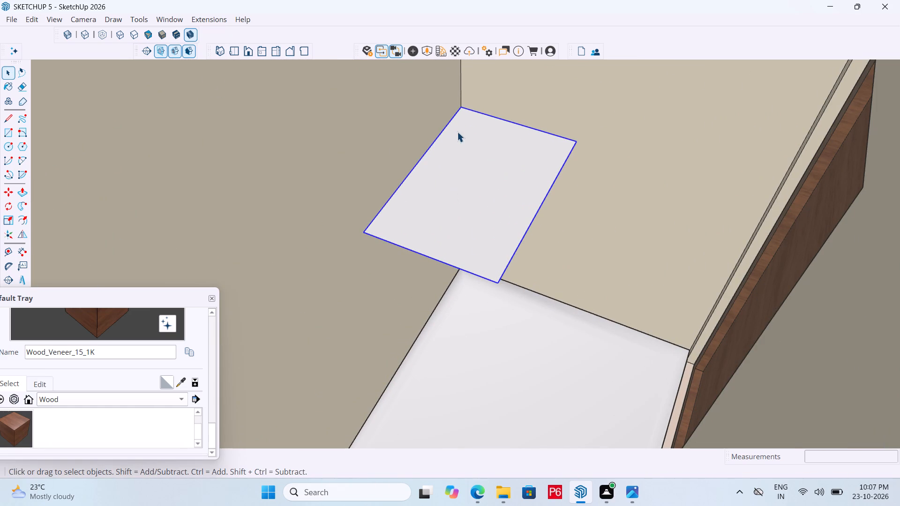
key(m)
click(463, 106)
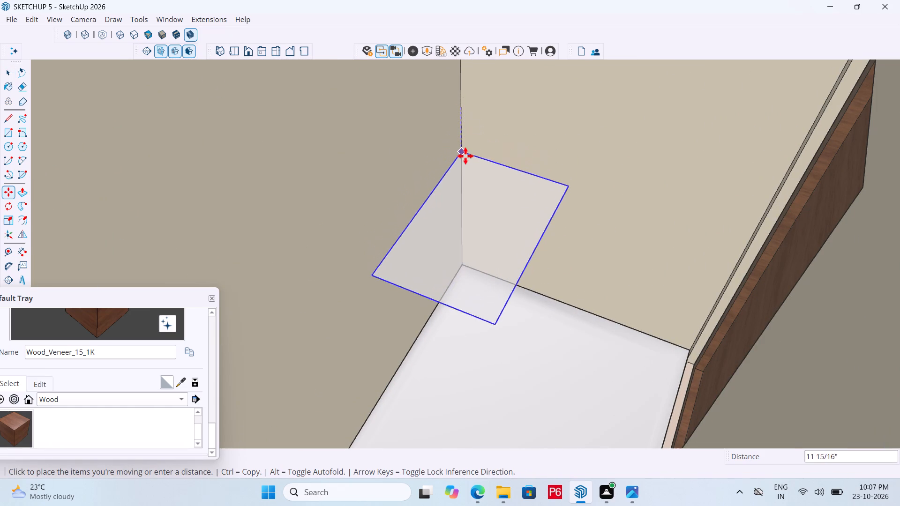
click(465, 162)
middle_drag(554, 184, 547, 188)
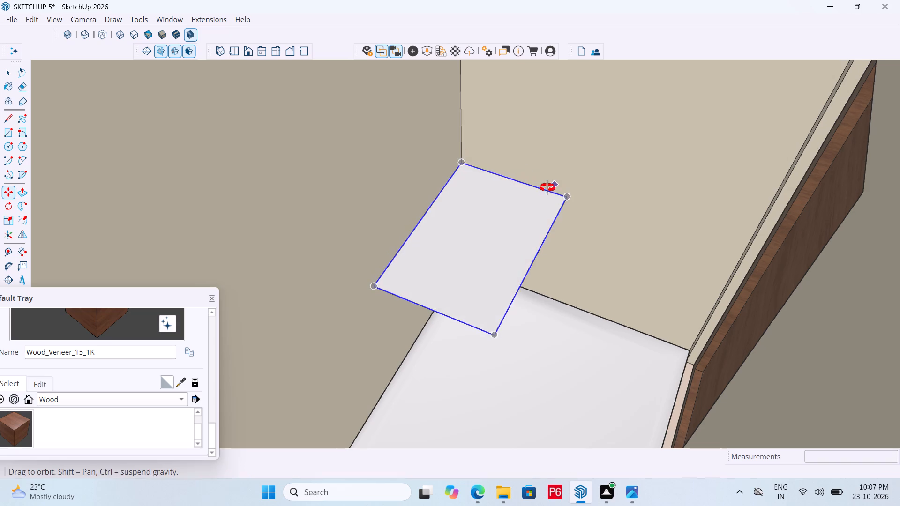
middle_drag(547, 188, 431, 252)
Save the model with the rectangle group at its lowered height.
scroll(421, 242, down, 1)
scroll(626, 199, down, 5)
key(ctrl+s)
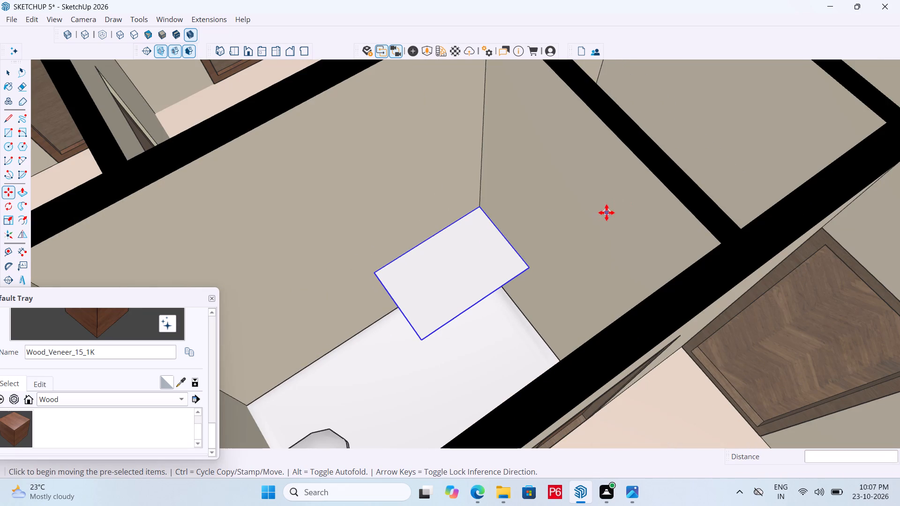
key(ctrl+s)
key(ctrl+s)
key(ctrl+s)
key(ctrl+s)
key(ctrl+s)
key(space)
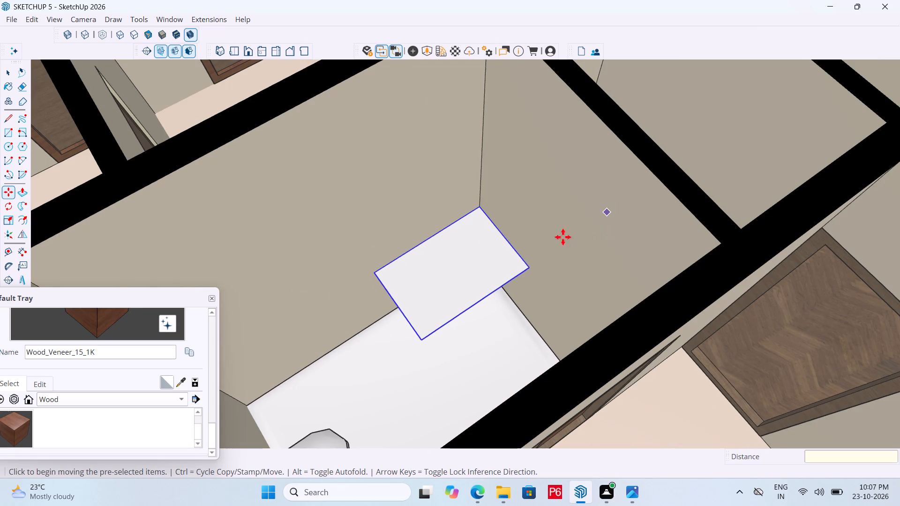
Examine the washbasin and its counter slab in the first bathroom as a reference for the second bathroom.
scroll(562, 237, down, 6)
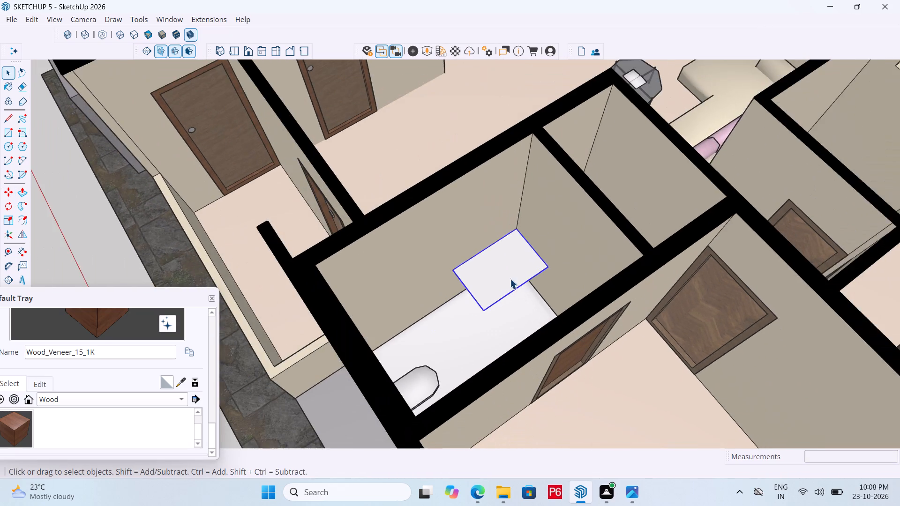
scroll(513, 295, down, 5)
scroll(450, 272, down, 1)
middle_drag(450, 273, 537, 299)
middle_drag(670, 214, 304, 173)
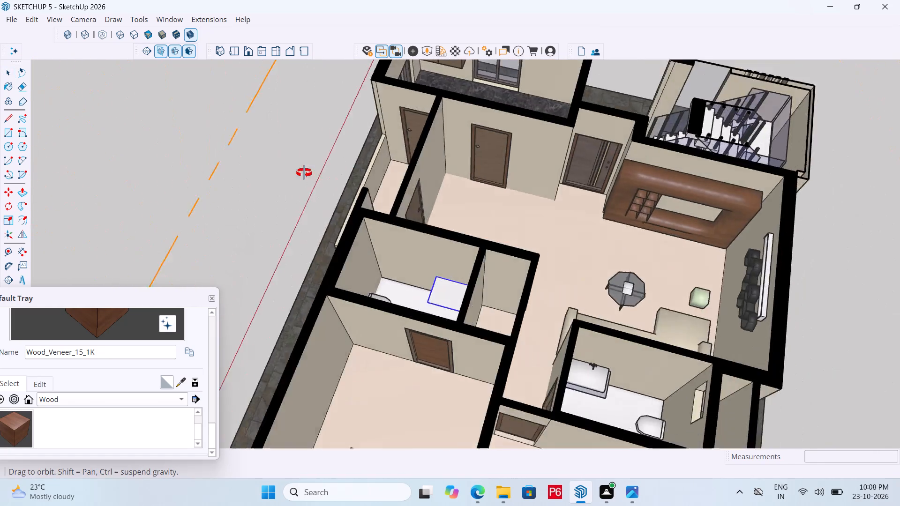
middle_drag(304, 173, 224, 144)
click(502, 395)
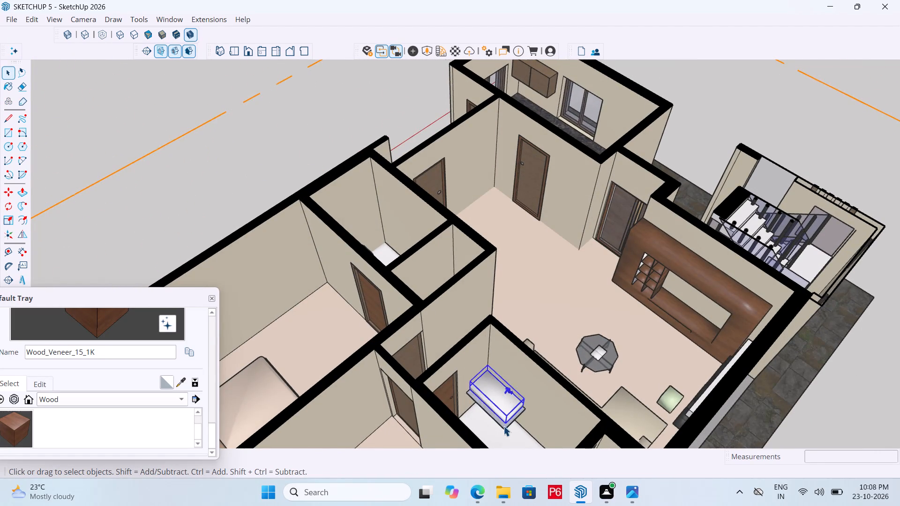
scroll(503, 426, up, 7)
middle_drag(532, 407, 525, 395)
scroll(532, 407, up, 5)
scroll(545, 326, up, 1)
scroll(618, 354, down, 8)
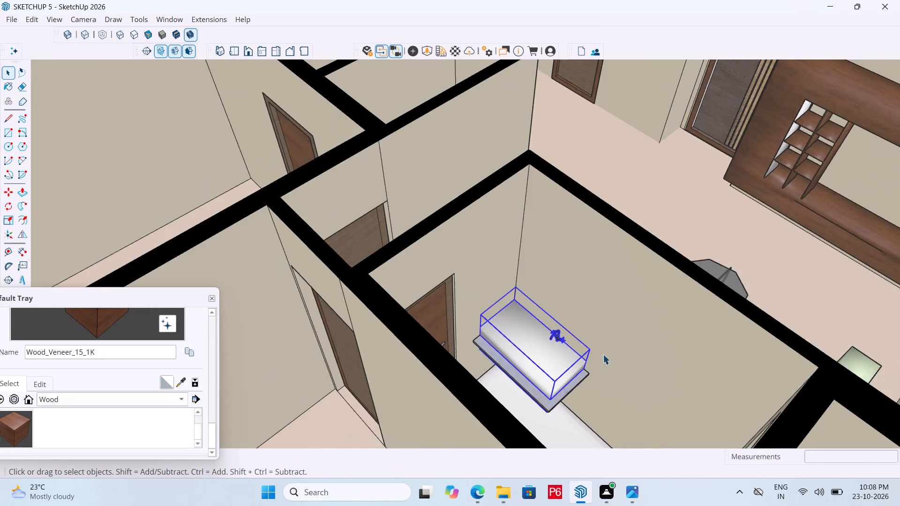
scroll(528, 365, down, 7)
scroll(342, 150, down, 1)
Open the second bathroom's raised rectangle group for editing and paint its top face with the stone material Marble_03_1K.
middle_drag(346, 158, 718, 248)
scroll(715, 242, up, 1)
scroll(442, 256, up, 5)
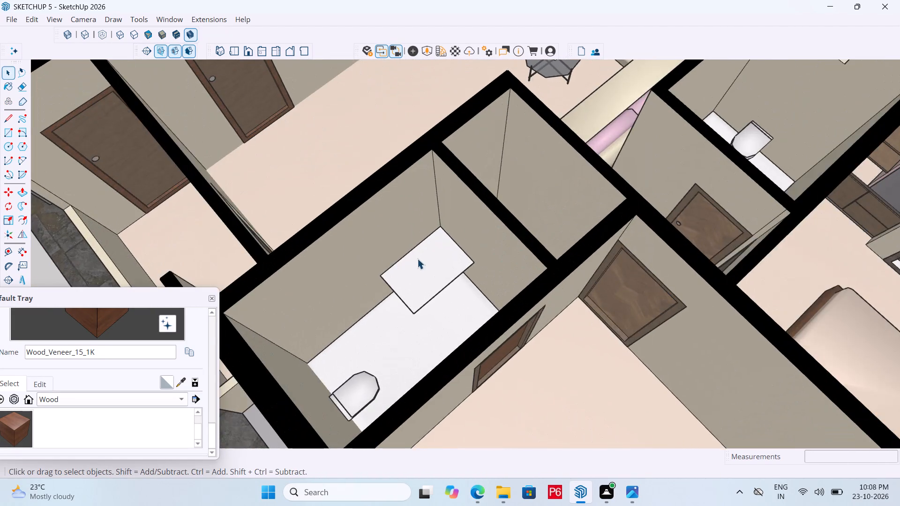
middle_drag(424, 273, 475, 226)
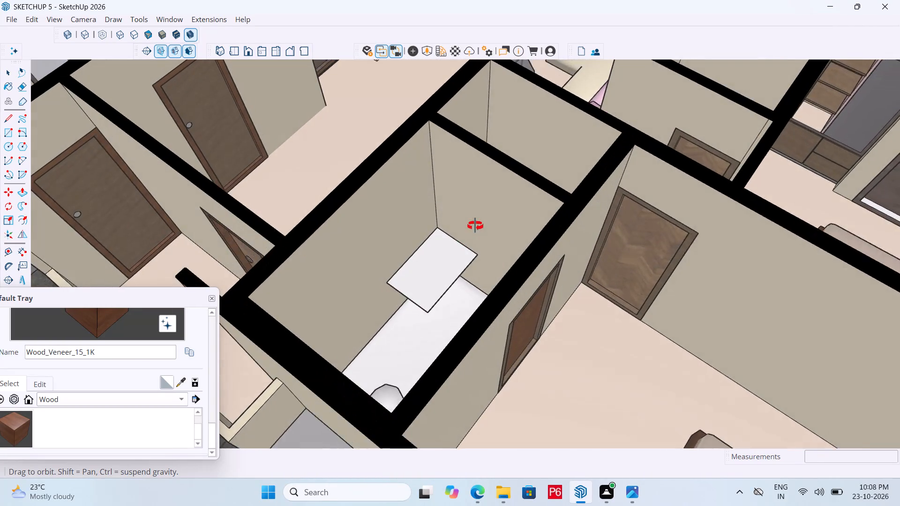
middle_drag(475, 226, 478, 222)
scroll(405, 287, up, 6)
click(443, 273)
double_click(446, 254)
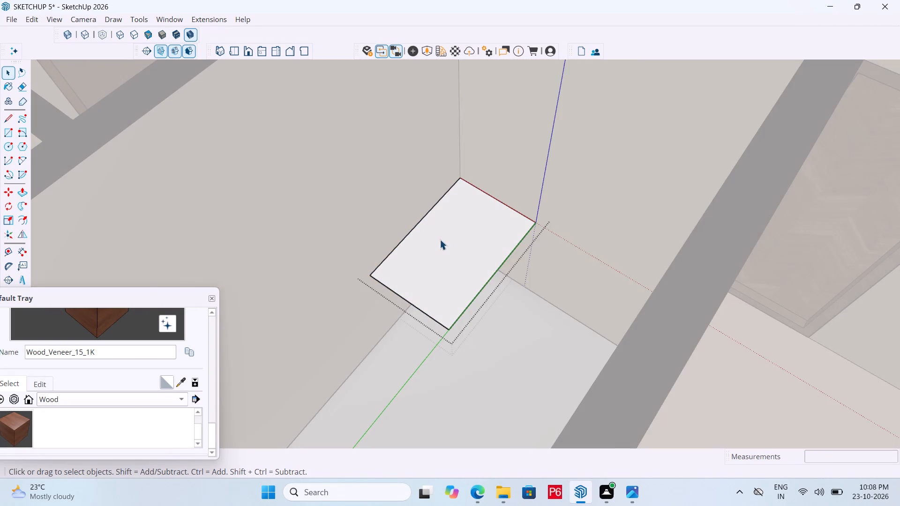
click(440, 239)
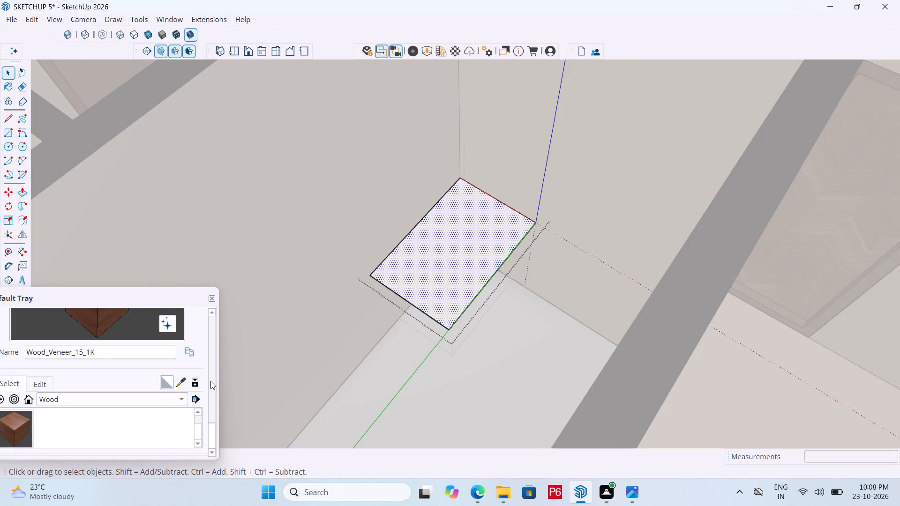
scroll(127, 379, down, 6)
click(82, 404)
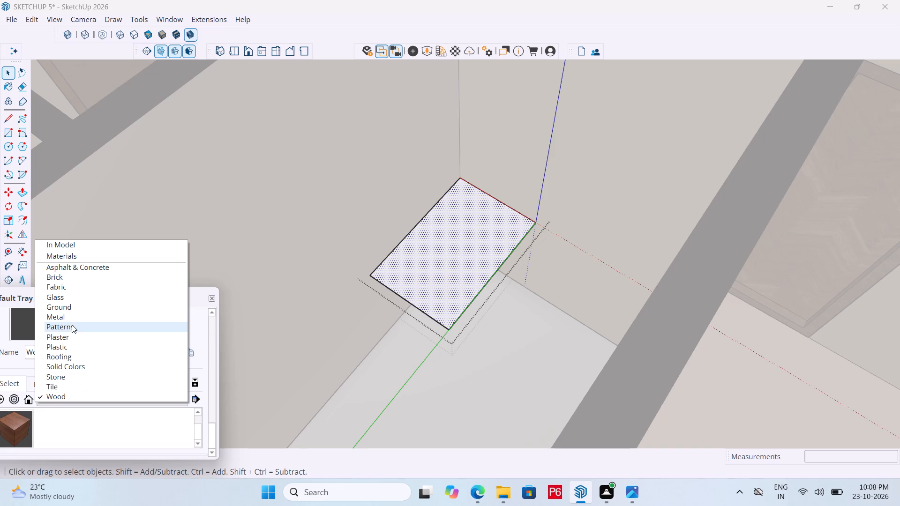
click(68, 372)
click(44, 423)
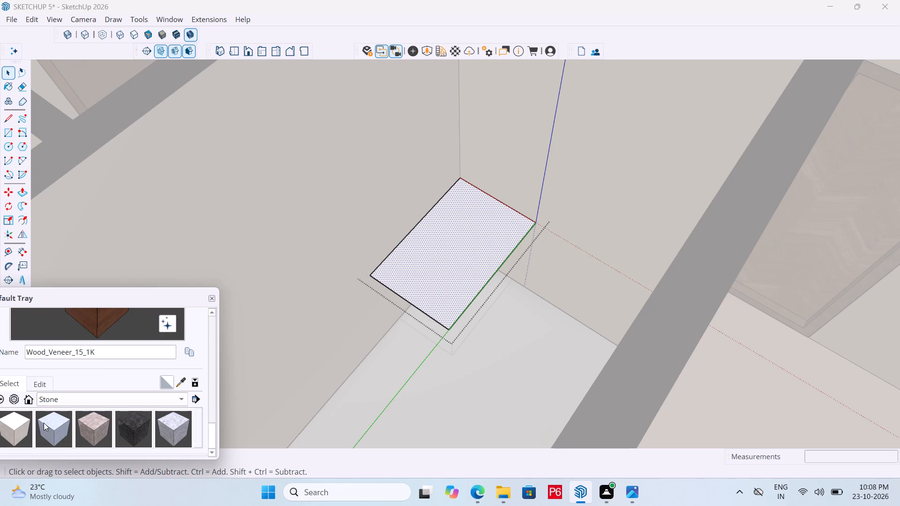
click(410, 257)
Paint the underside of the raised rectangle with Marble_03_1K as well.
middle_drag(454, 346, 476, 305)
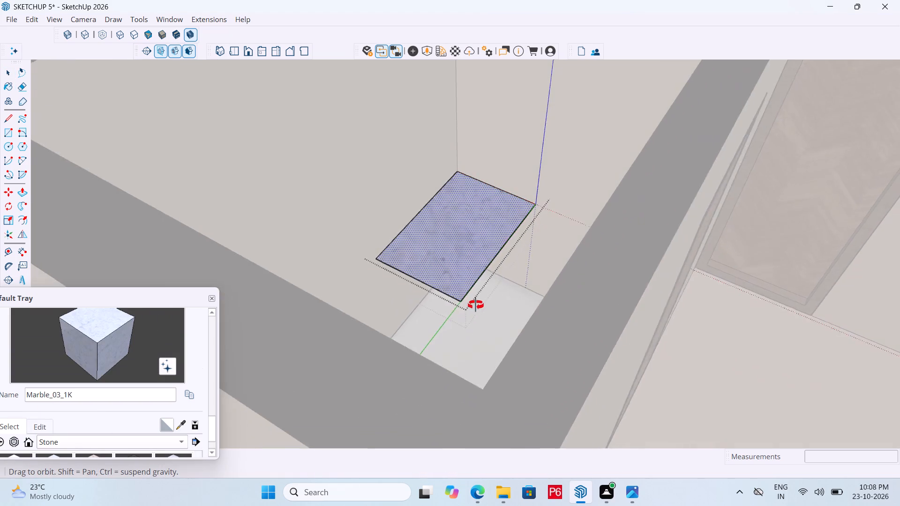
middle_drag(476, 305, 478, 312)
scroll(478, 312, up, 16)
middle_click(408, 290)
middle_drag(410, 289, 449, 208)
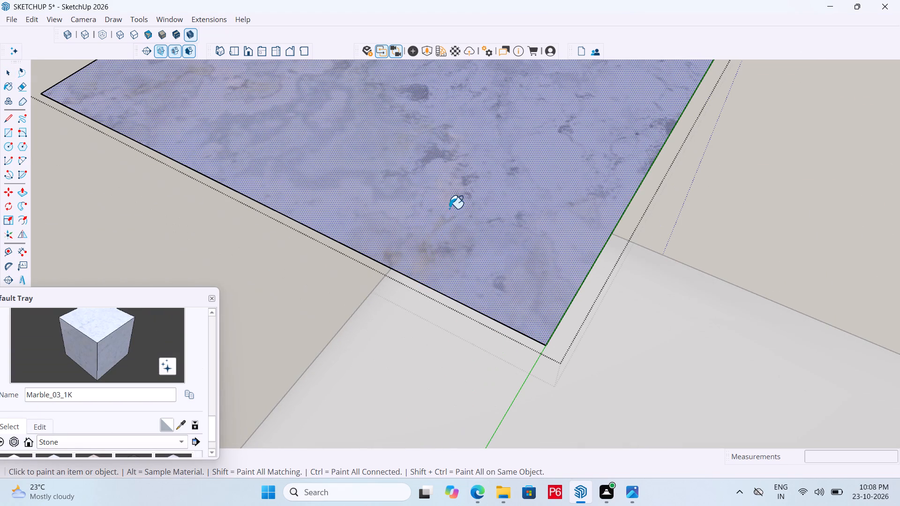
middle_drag(449, 208, 449, 208)
middle_drag(430, 296, 419, 191)
scroll(412, 361, down, 5)
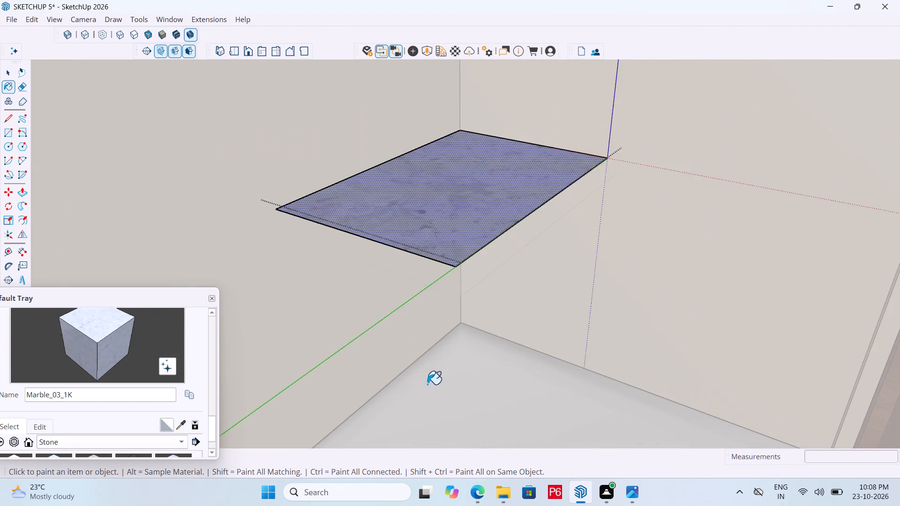
middle_drag(422, 252, 447, 156)
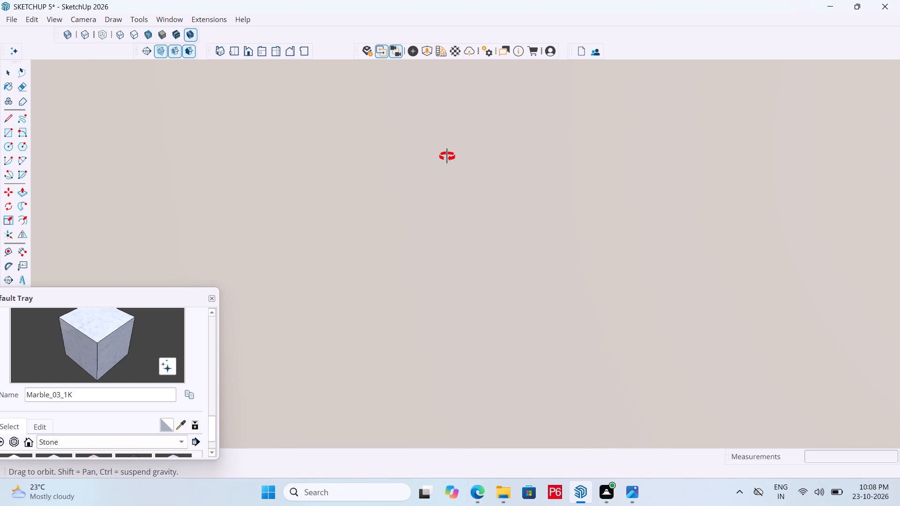
middle_drag(447, 156, 465, 224)
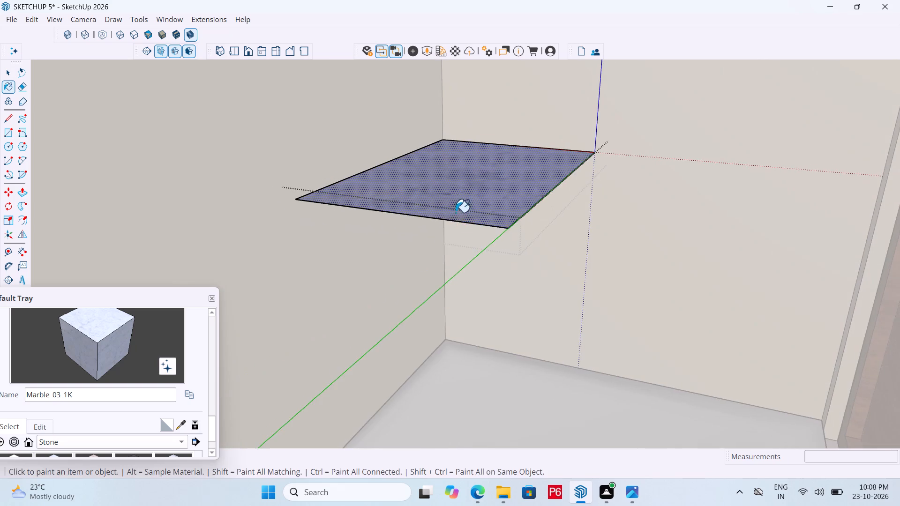
scroll(455, 192, up, 6)
middle_drag(445, 213, 464, 142)
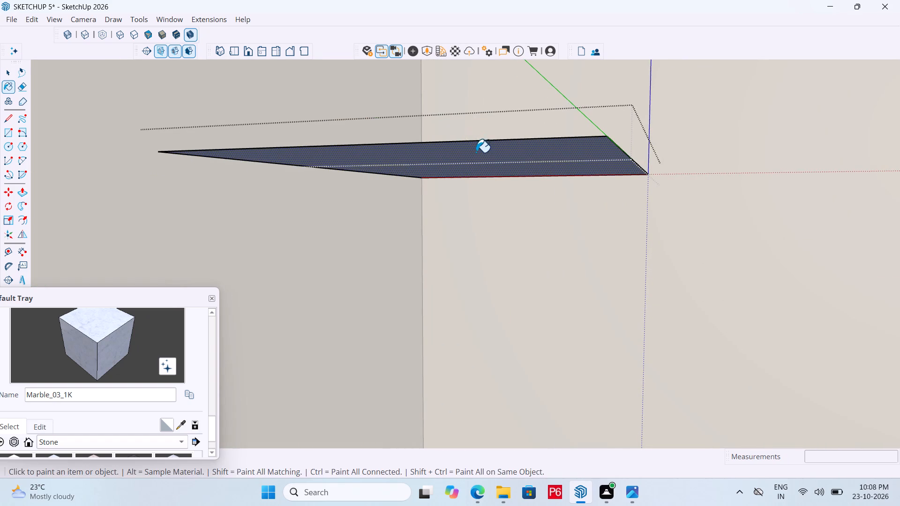
click(476, 152)
middle_drag(486, 151, 457, 317)
scroll(382, 267, down, 5)
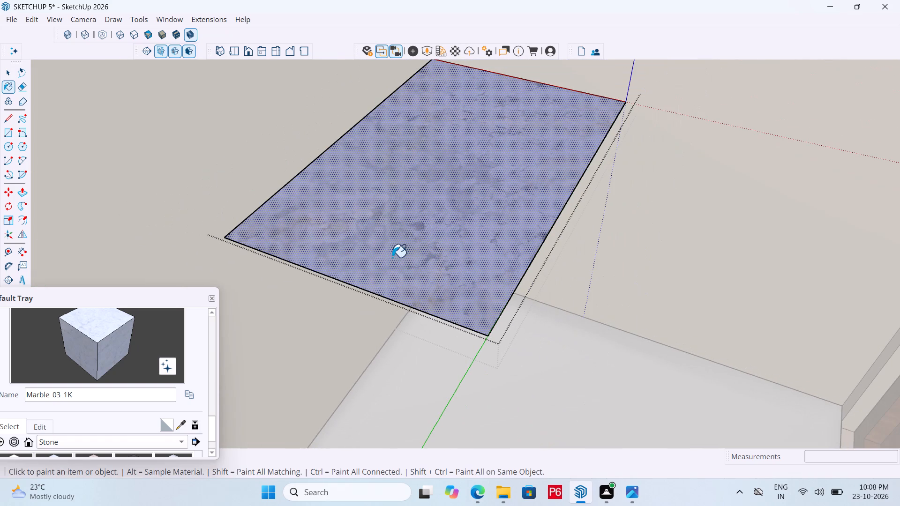
Push/Pull the marble rectangle's top face upward by 1" to form a counter slab.
key(space)
double_click(439, 217)
click(429, 186)
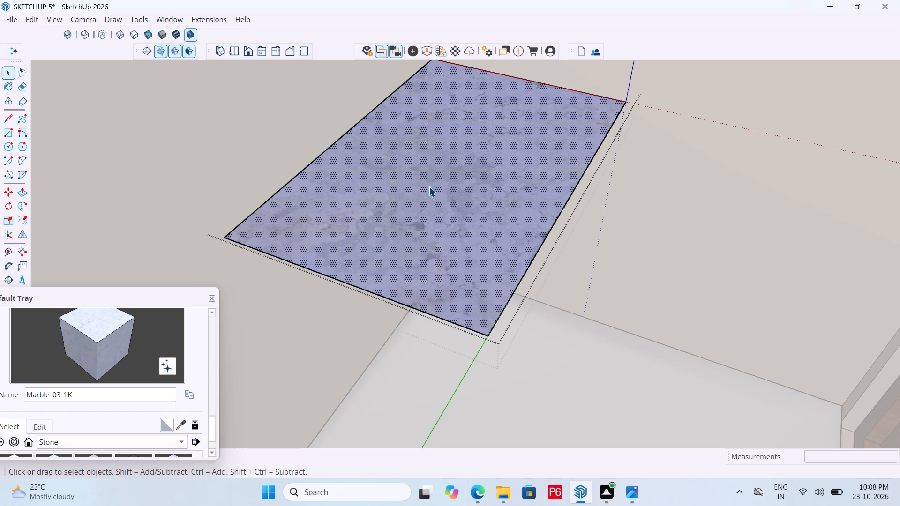
double_click(429, 186)
click(405, 181)
key(p)
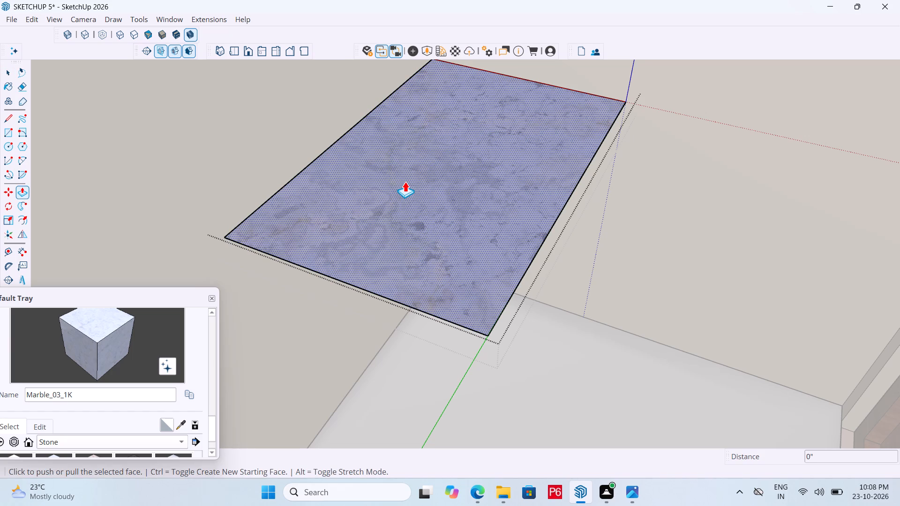
double_click(405, 181)
key(ctrl+z)
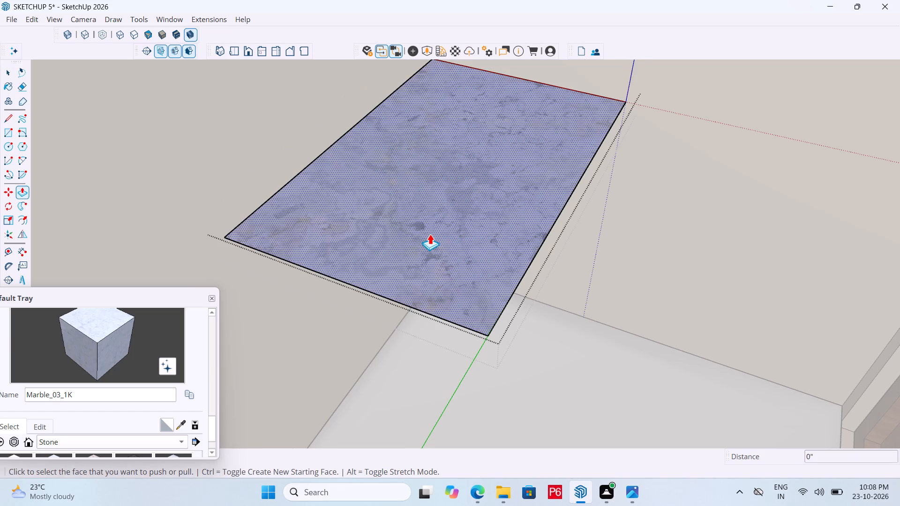
click(430, 234)
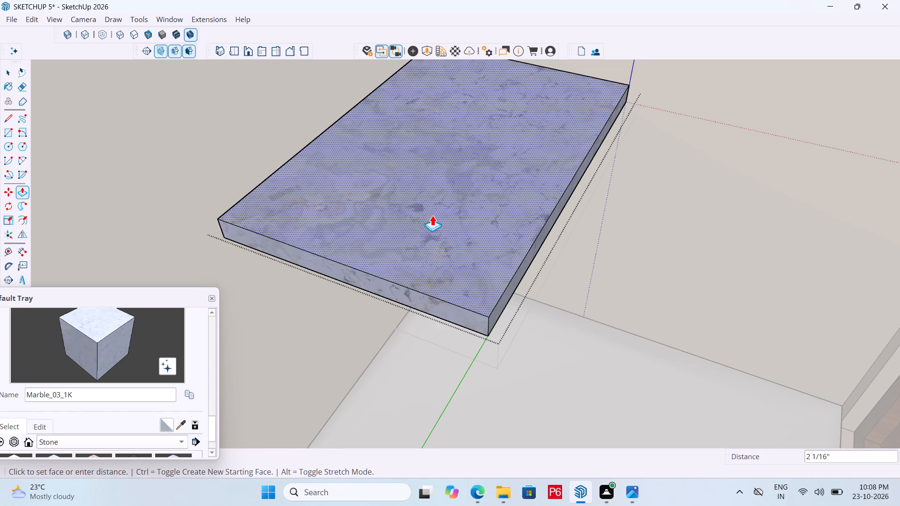
text(1")
key(Return)
Save the model with the marble counter slab added.
scroll(378, 256, down, 6)
scroll(344, 273, down, 3)
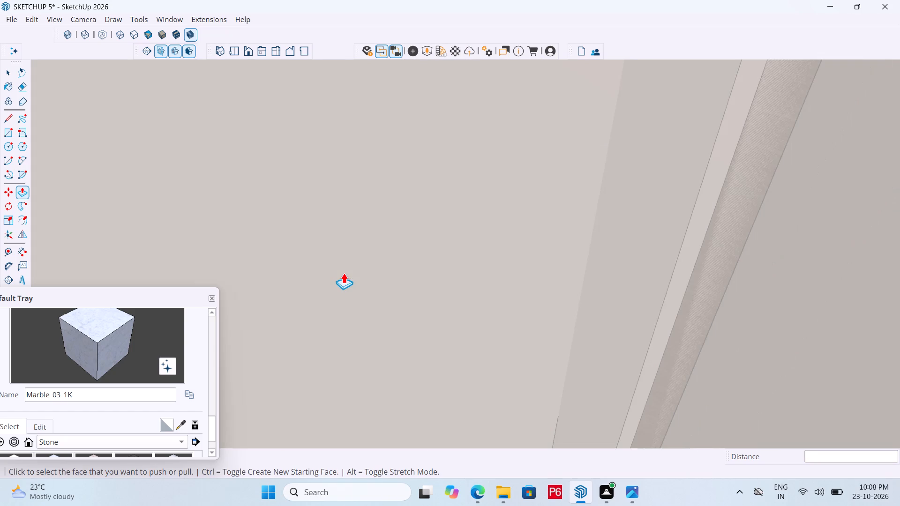
key(ctrl+s)
key(ctrl+s)
key(ctrl+s)
key(ctrl+s)
key(ctrl+s)
key(ctrl+s)
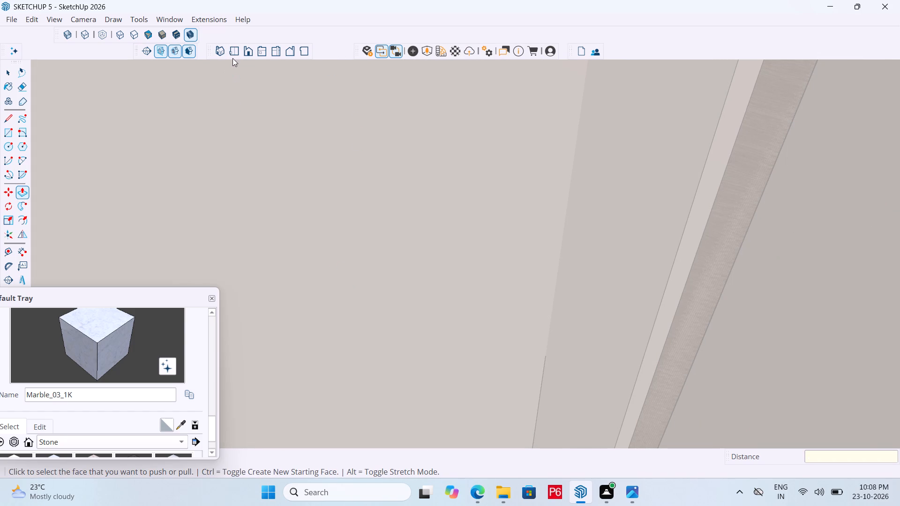
Finish editing the marble counter slab group in the second bathroom and return to the whole model.
click(234, 53)
scroll(443, 183, down, 13)
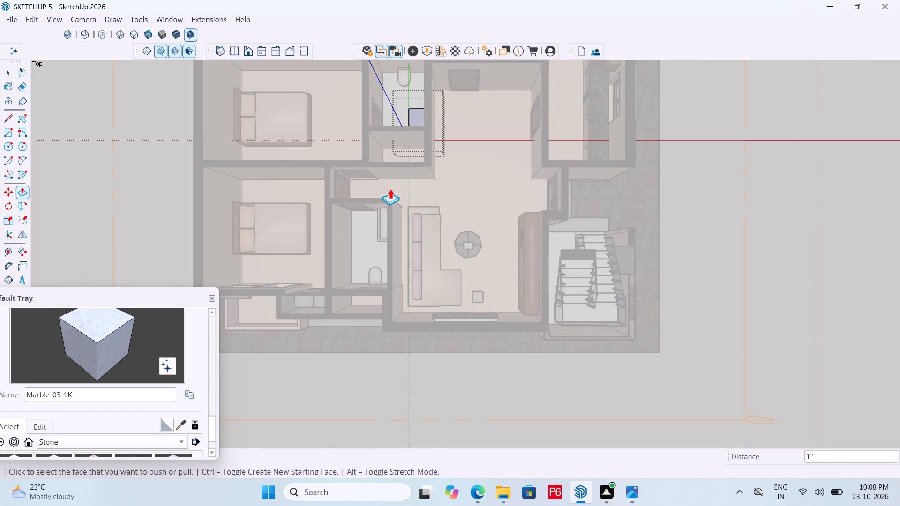
middle_drag(339, 237, 629, 155)
scroll(557, 193, down, 6)
middle_drag(457, 210, 589, 243)
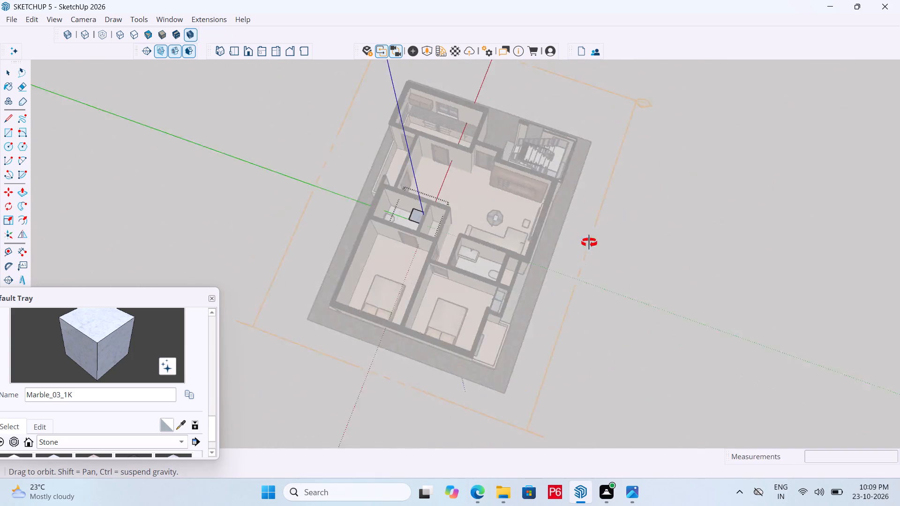
middle_drag(589, 243, 713, 231)
scroll(425, 284, up, 6)
middle_drag(545, 223, 431, 210)
key(space)
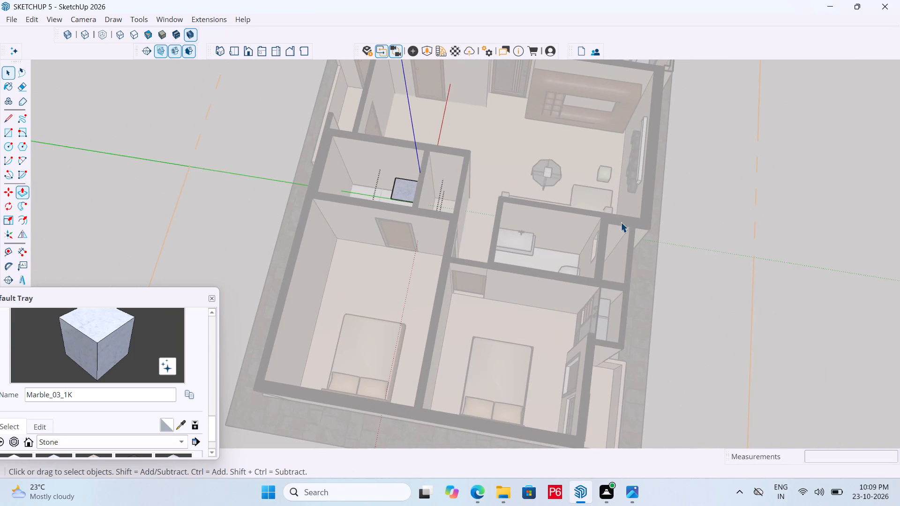
click(690, 226)
Copy the washbasin with its faucet from the first bathroom onto the marble counter slab in the second bathroom.
click(522, 241)
scroll(536, 248, up, 5)
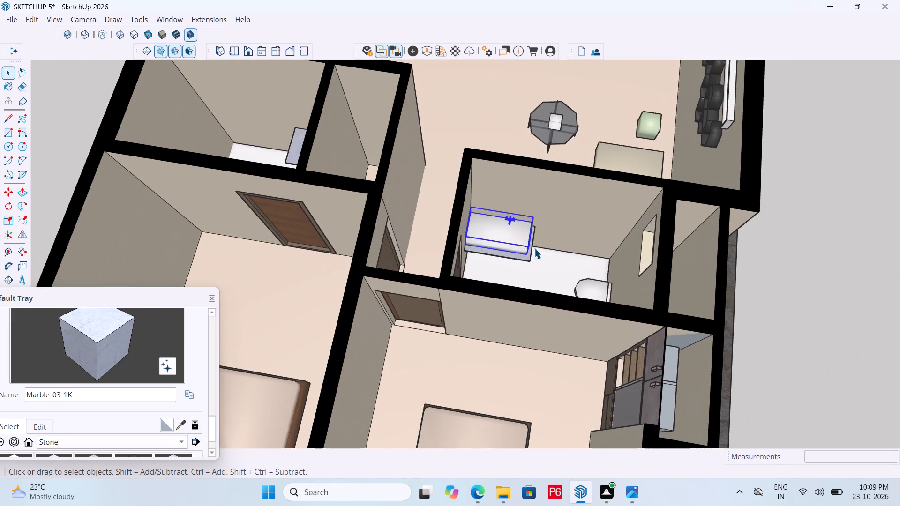
middle_drag(503, 245, 385, 180)
scroll(572, 241, up, 16)
middle_drag(572, 241, 562, 245)
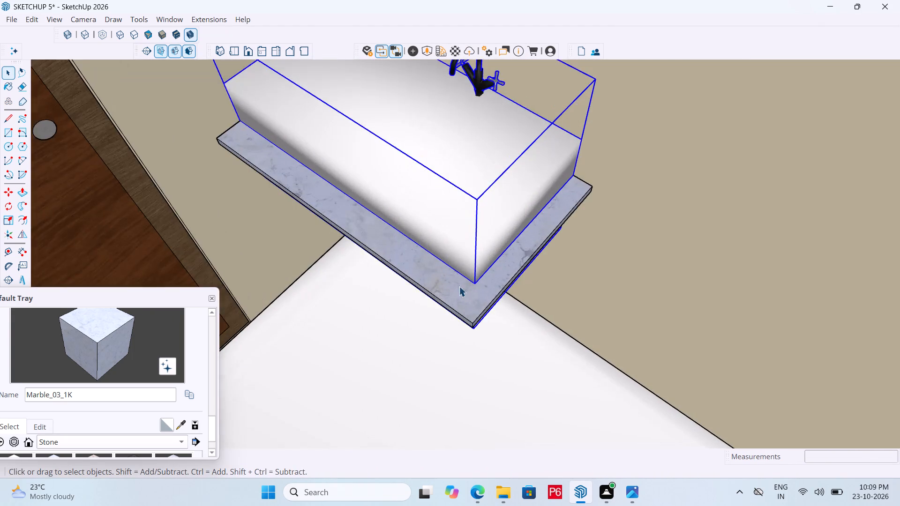
scroll(473, 280, up, 3)
key(m)
click(476, 286)
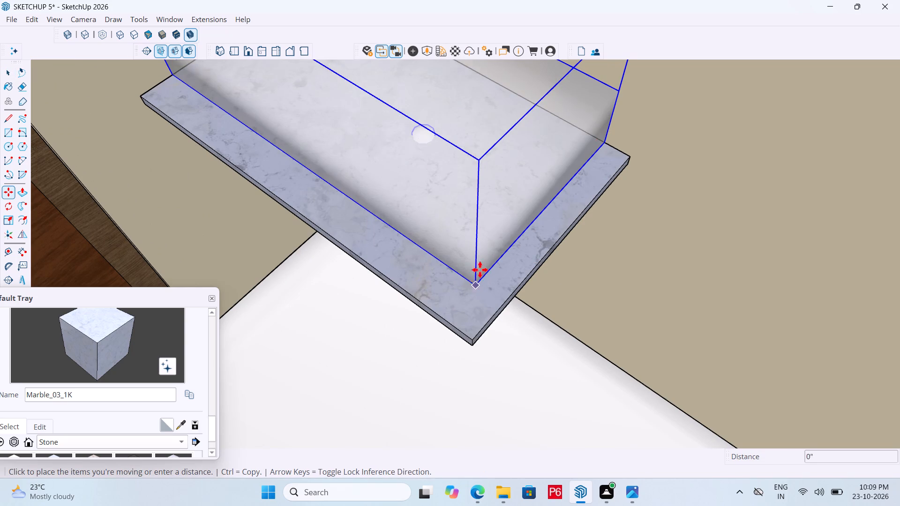
scroll(643, 305, down, 7)
scroll(666, 338, down, 7)
scroll(558, 277, down, 7)
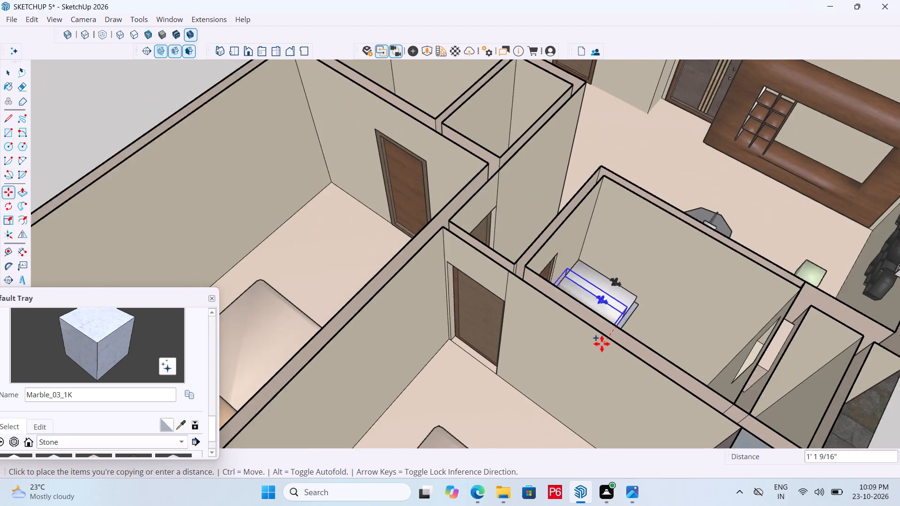
scroll(459, 228, down, 5)
scroll(427, 126, up, 5)
middle_drag(427, 126, 431, 129)
middle_drag(424, 177, 601, 242)
scroll(601, 243, up, 1)
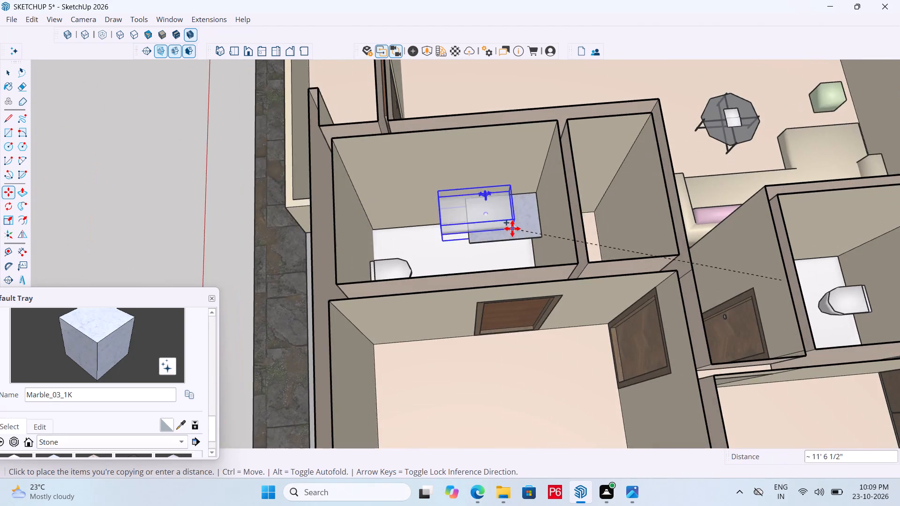
scroll(528, 221, up, 6)
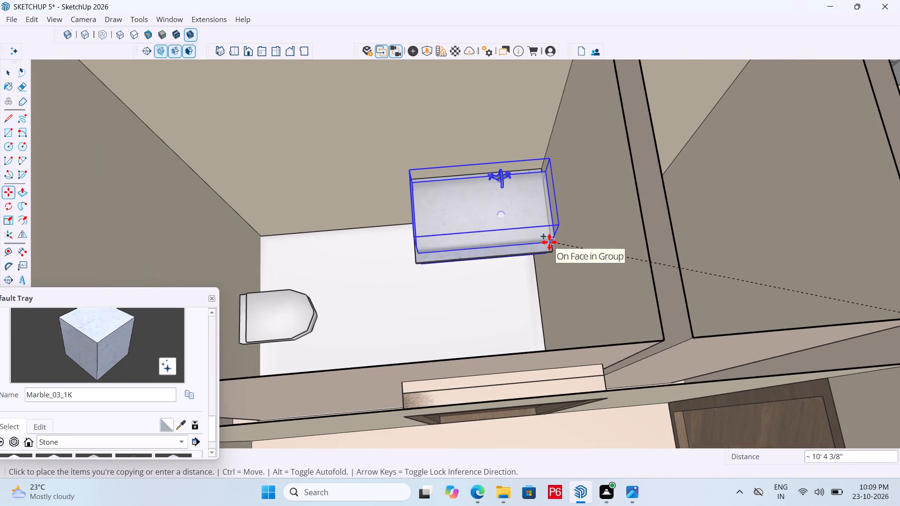
click(549, 242)
Move the copied basin about 2 1/4" along the red axis and about 1 3/8" towards the slab's wall-side corner.
middle_drag(459, 241, 691, 193)
scroll(331, 259, up, 6)
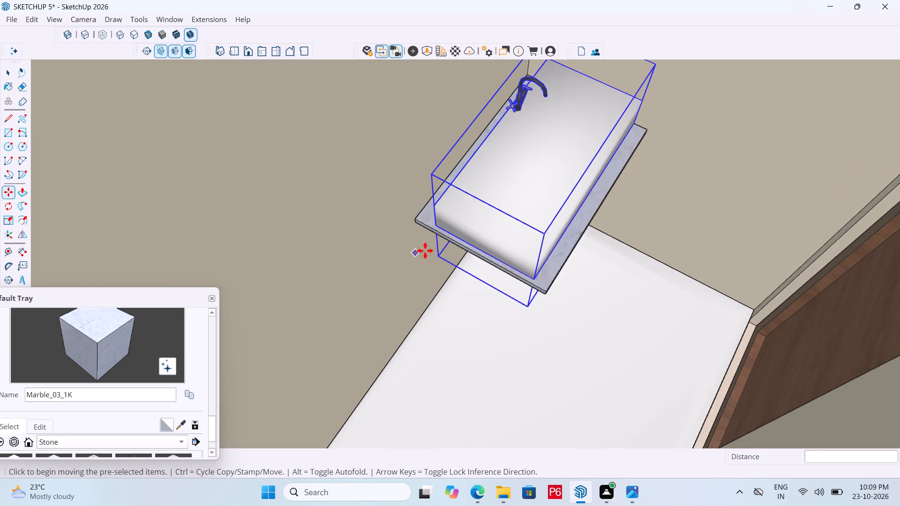
scroll(425, 251, up, 3)
click(441, 265)
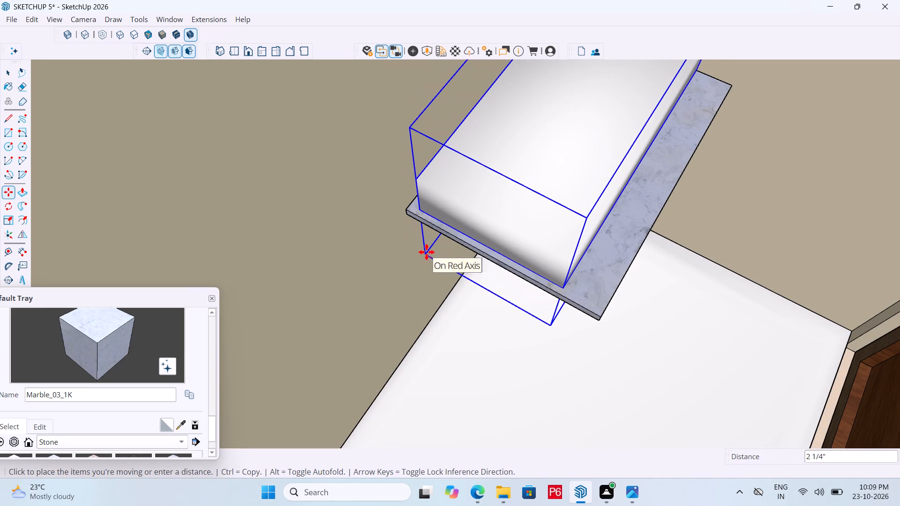
click(427, 252)
scroll(420, 209, up, 3)
click(421, 216)
click(405, 203)
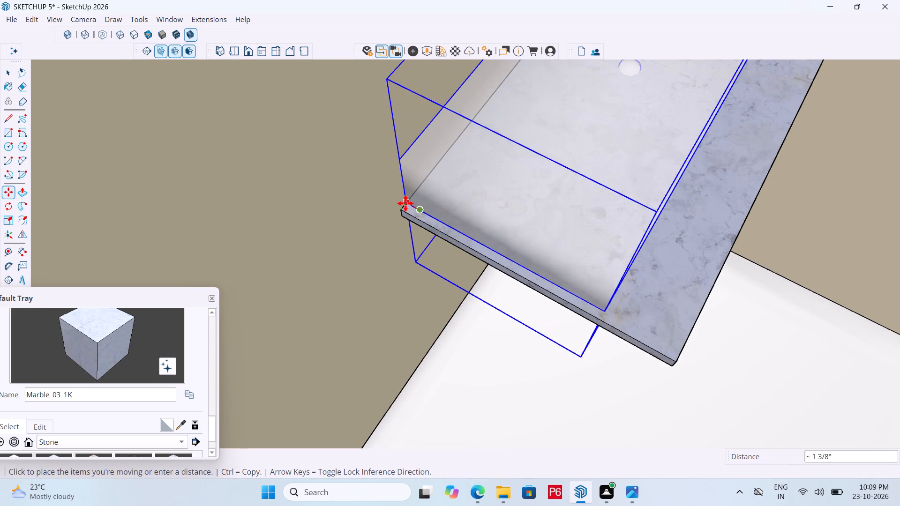
Save the model with the copied washbasin in the second bathroom.
scroll(455, 207, down, 14)
middle_drag(524, 202, 462, 205)
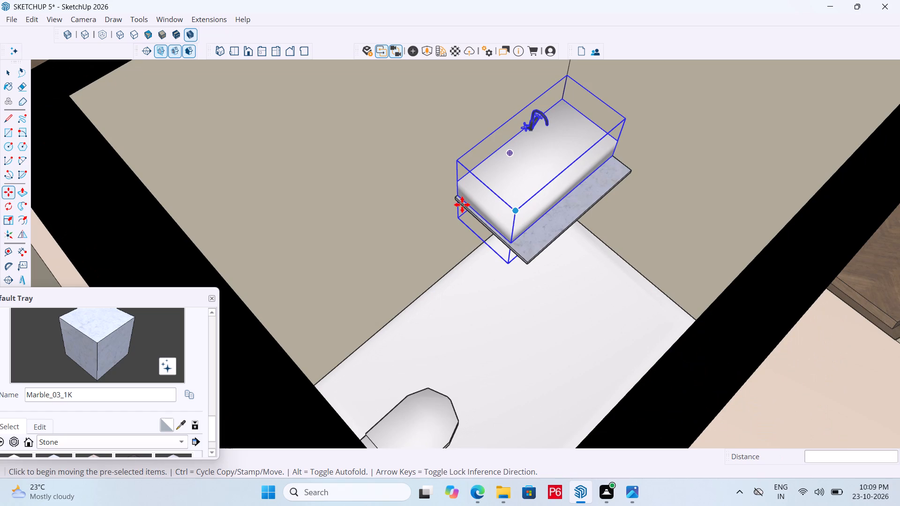
key(ctrl+s)
key(ctrl+s)
key(ctrl+s)
key(ctrl+s)
key(ctrl+s)
key(space)
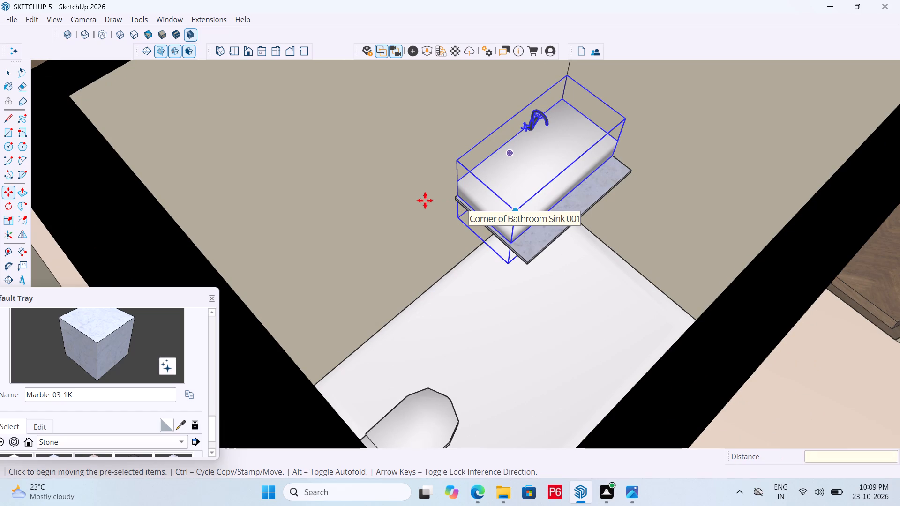
Examine both bathrooms and the adjoining rooms from several angles.
scroll(440, 191, down, 2)
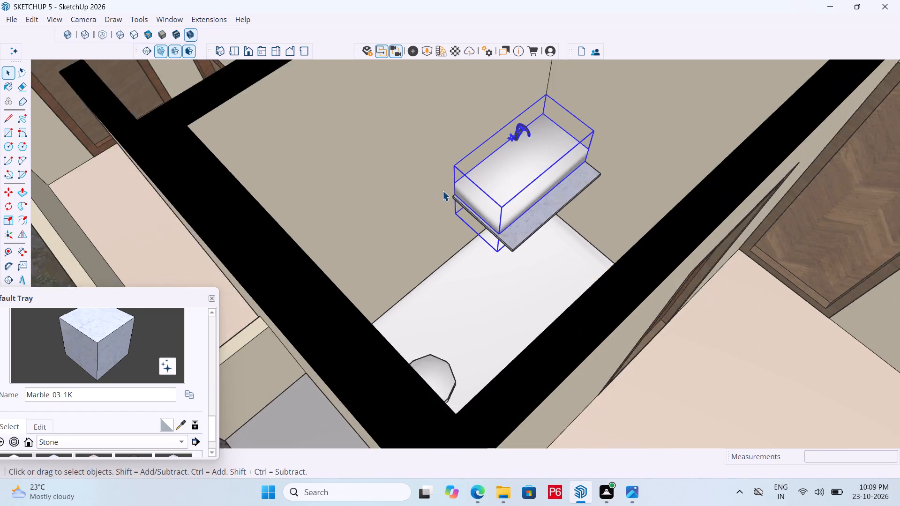
scroll(442, 191, down, 3)
middle_drag(597, 209, 261, 249)
scroll(443, 164, down, 4)
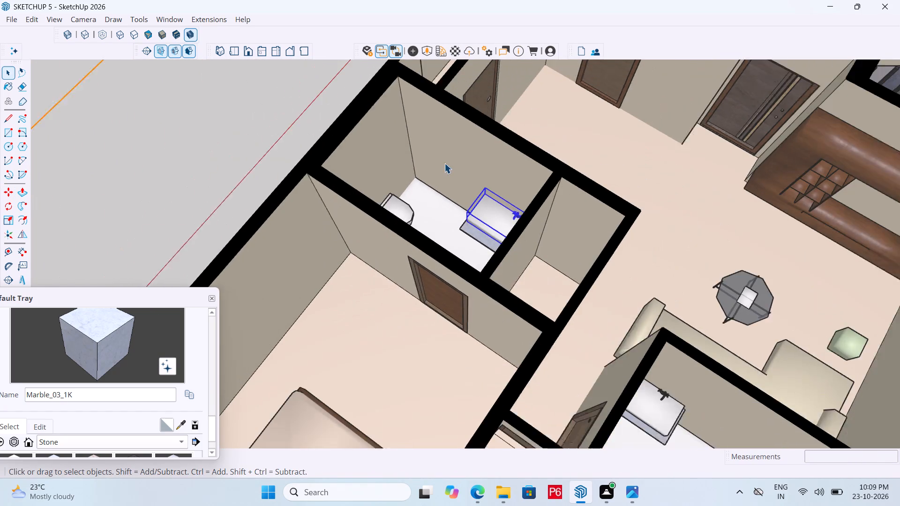
scroll(444, 163, down, 2)
middle_drag(548, 350, 385, 283)
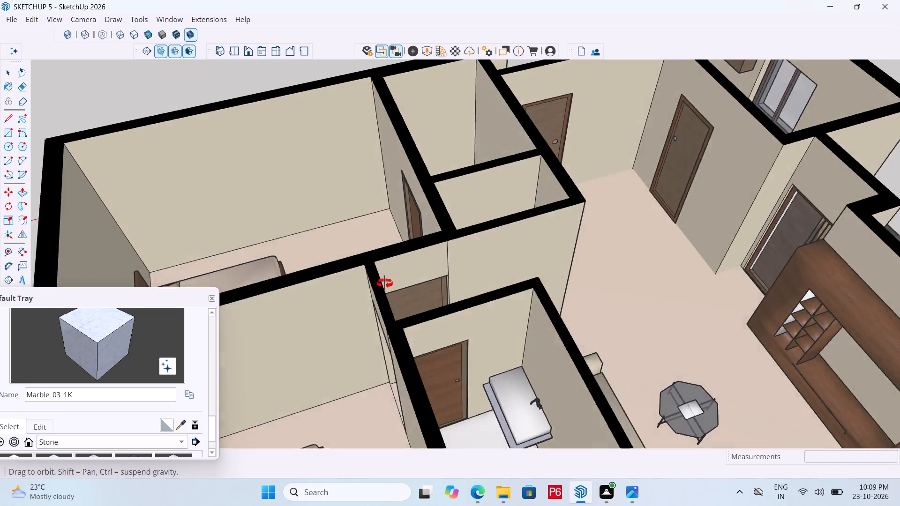
middle_drag(385, 283, 389, 313)
scroll(551, 211, down, 6)
middle_drag(338, 304, 772, 356)
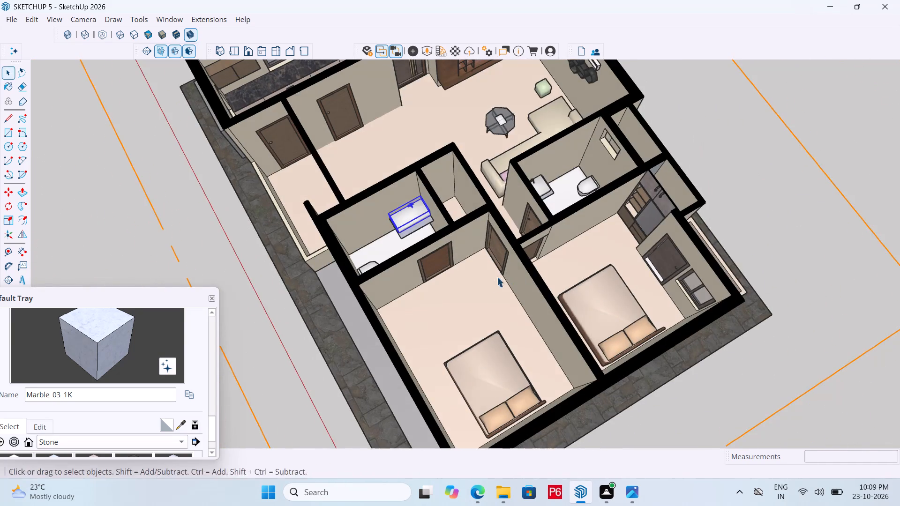
middle_drag(502, 274, 567, 256)
Save the model again.
key(ctrl+s)
key(ctrl+s)
key(ctrl+s)
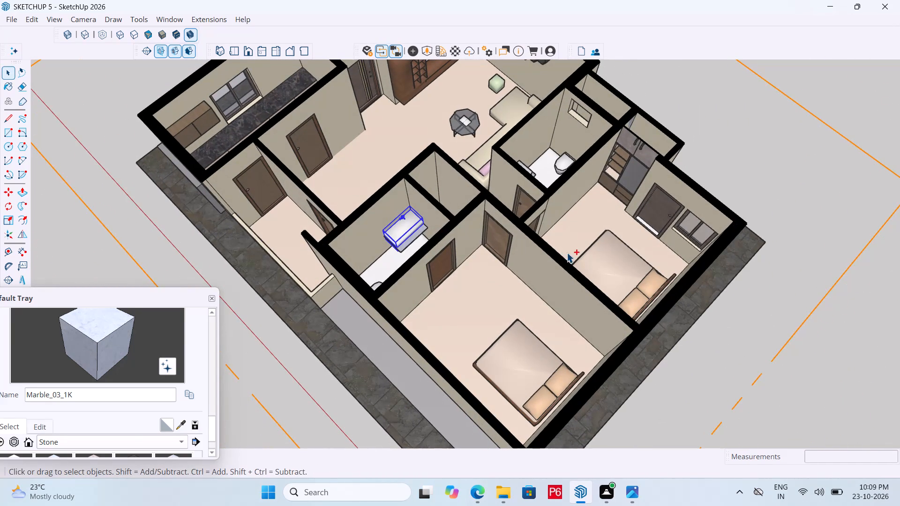
key(ctrl+s)
Examine the bedrooms and the living room seating area for furnishing that is still needed.
middle_drag(532, 274, 159, 193)
middle_drag(484, 232, 337, 301)
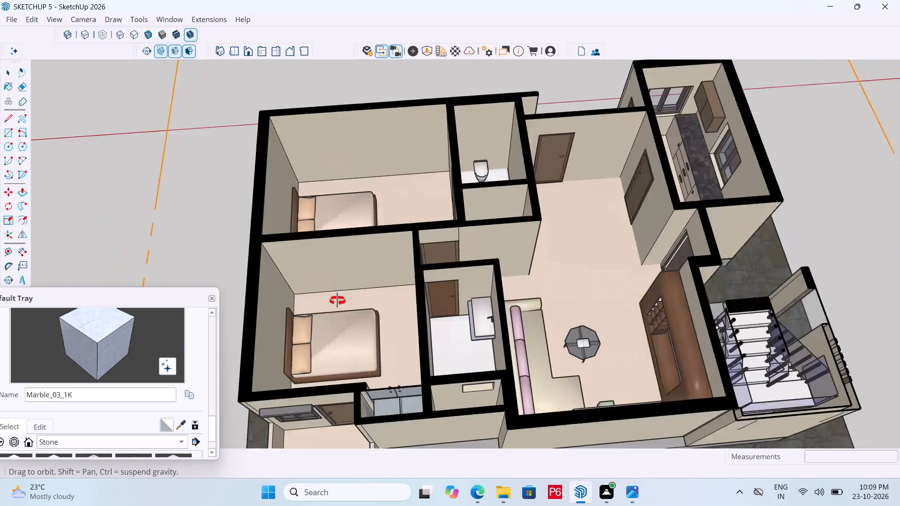
middle_drag(337, 301, 366, 311)
scroll(417, 233, down, 5)
middle_drag(454, 278, 227, 260)
scroll(531, 188, up, 5)
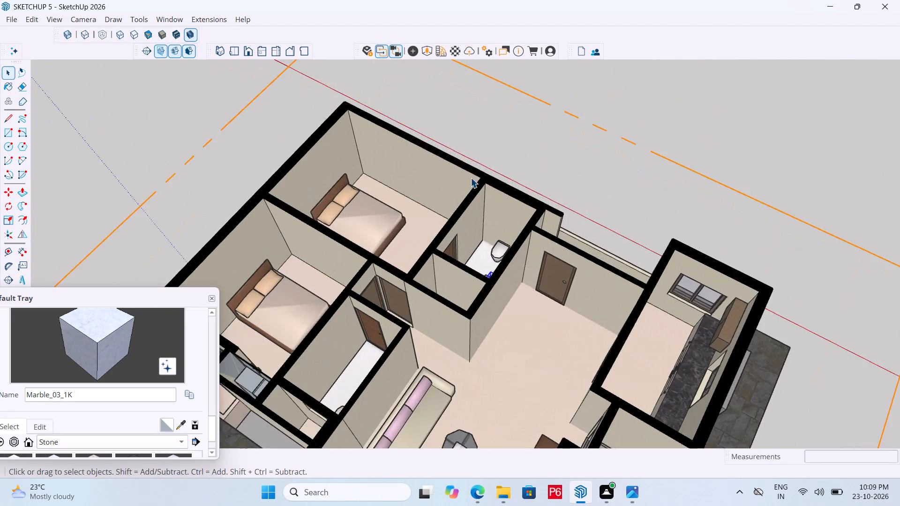
middle_drag(464, 175, 377, 171)
scroll(442, 130, up, 2)
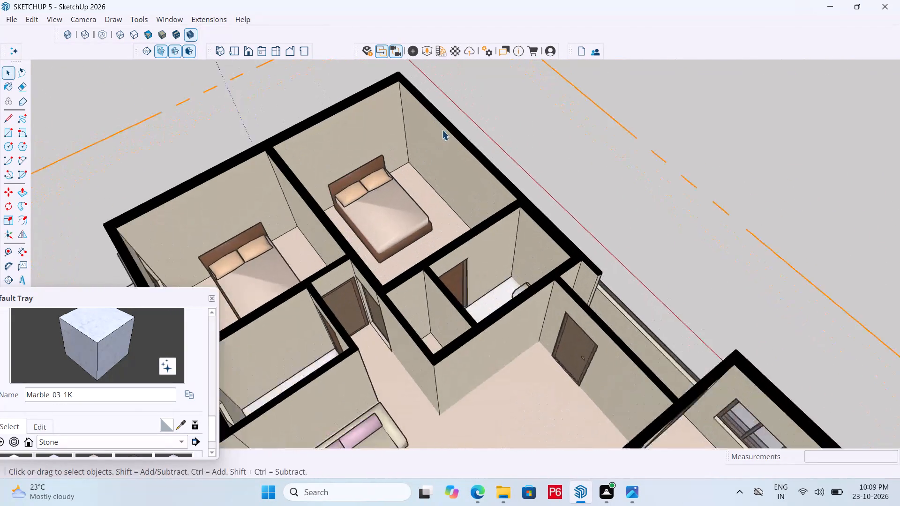
scroll(442, 130, up, 3)
middle_drag(372, 203, 272, 220)
scroll(643, 259, down, 5)
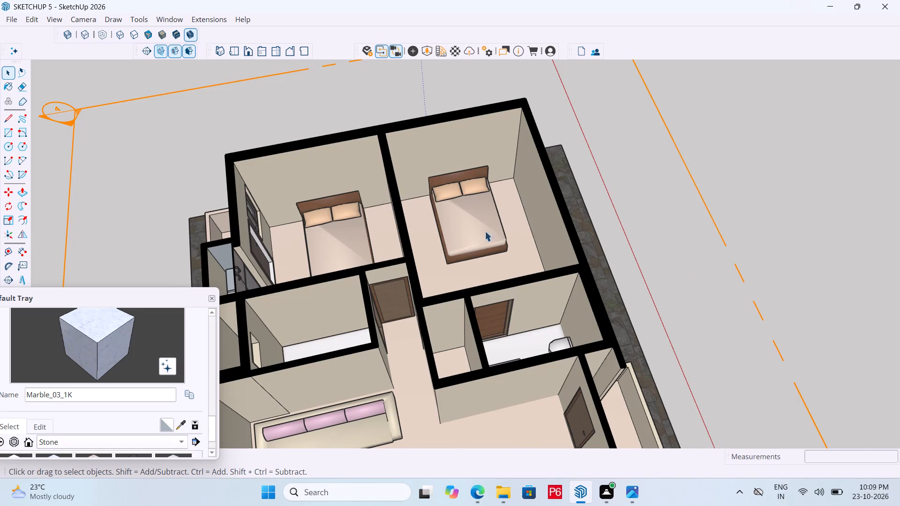
scroll(516, 223, up, 1)
scroll(389, 164, down, 9)
middle_drag(347, 303, 343, 313)
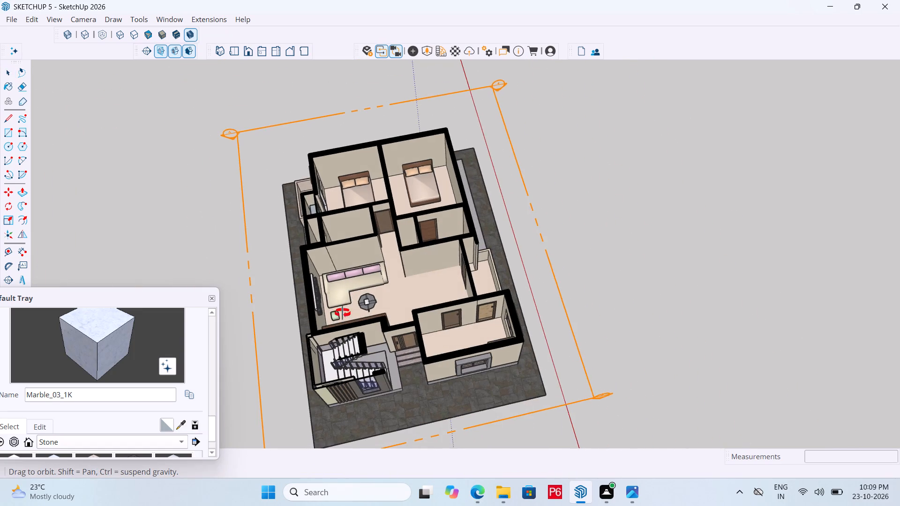
middle_drag(343, 313, 337, 315)
scroll(340, 316, up, 11)
click(319, 307)
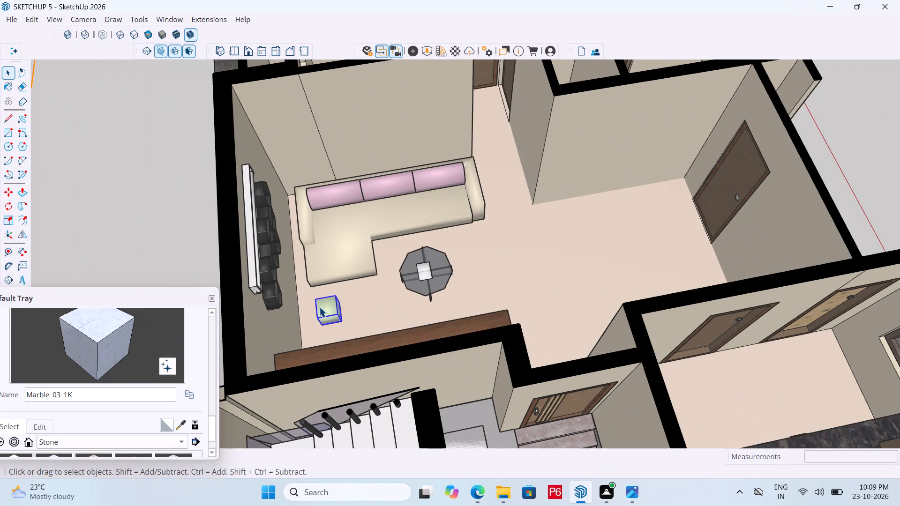
scroll(504, 386, down, 10)
Browse the downloaded beds, chairs and stools, and sofas and armchairs in the Enscape asset library for bedroom furniture.
scroll(459, 187, up, 2)
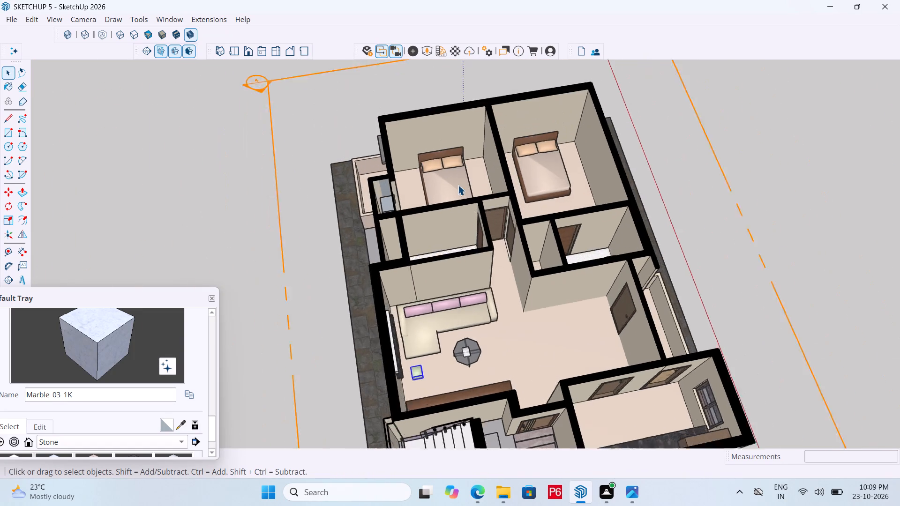
scroll(458, 185, up, 7)
click(430, 50)
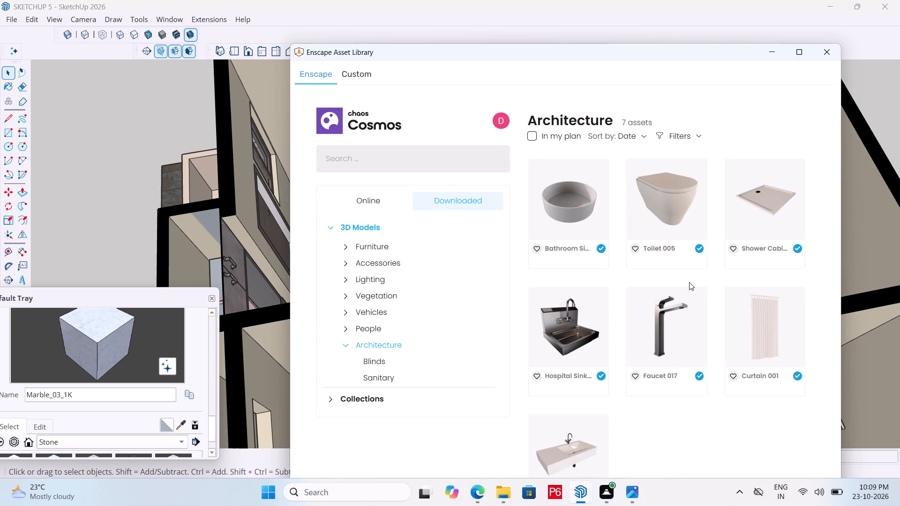
scroll(689, 282, down, 5)
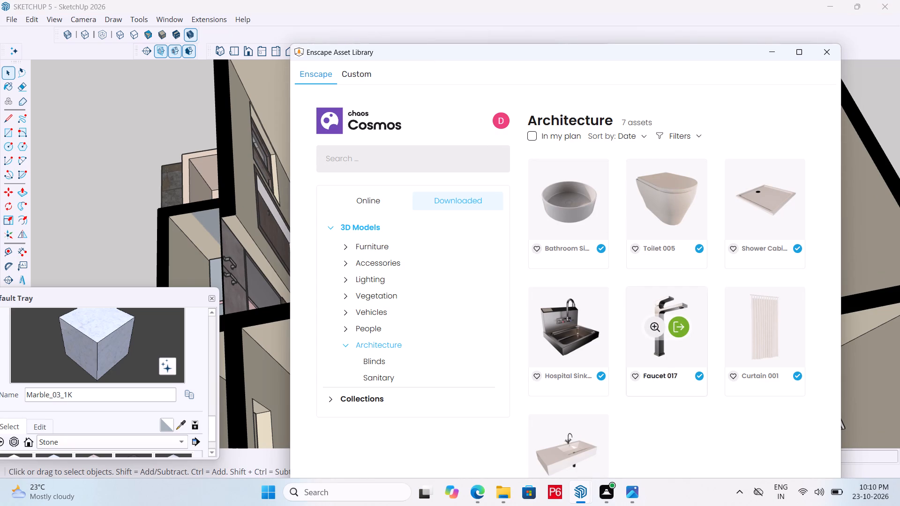
scroll(677, 325, up, 5)
scroll(652, 317, down, 3)
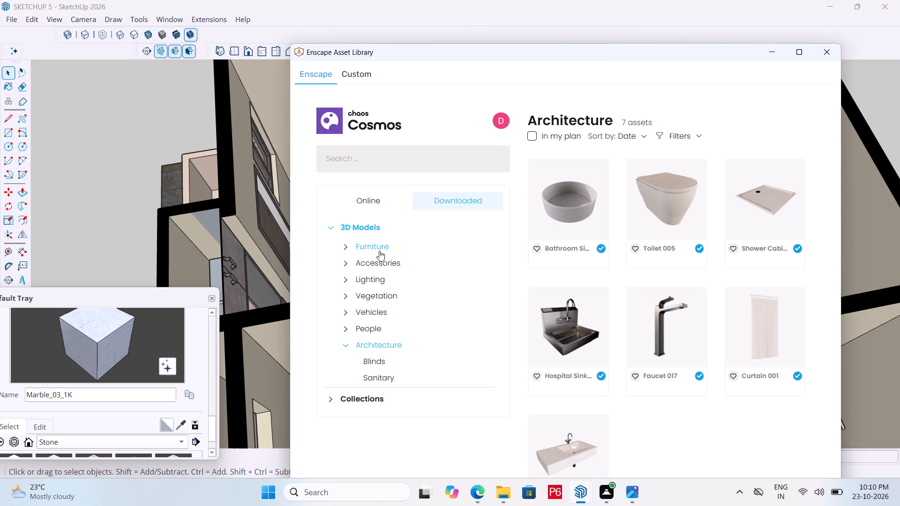
click(379, 251)
click(386, 265)
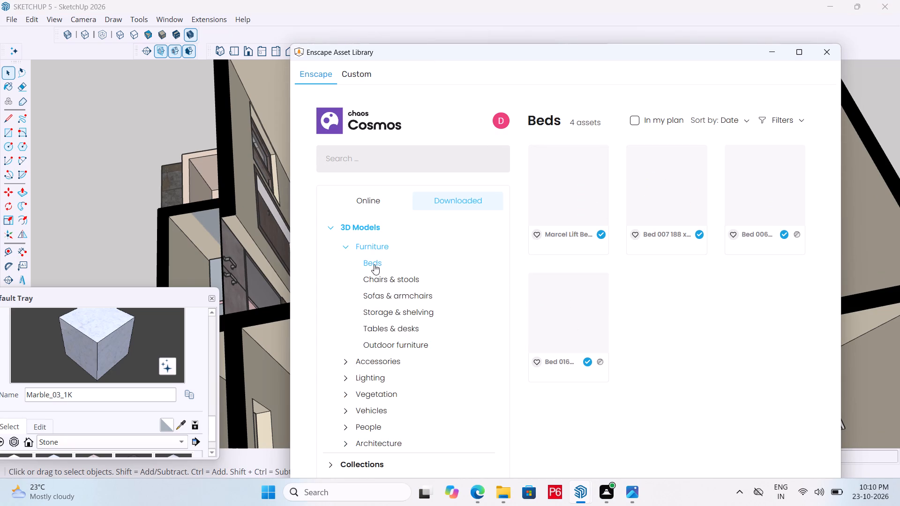
click(415, 280)
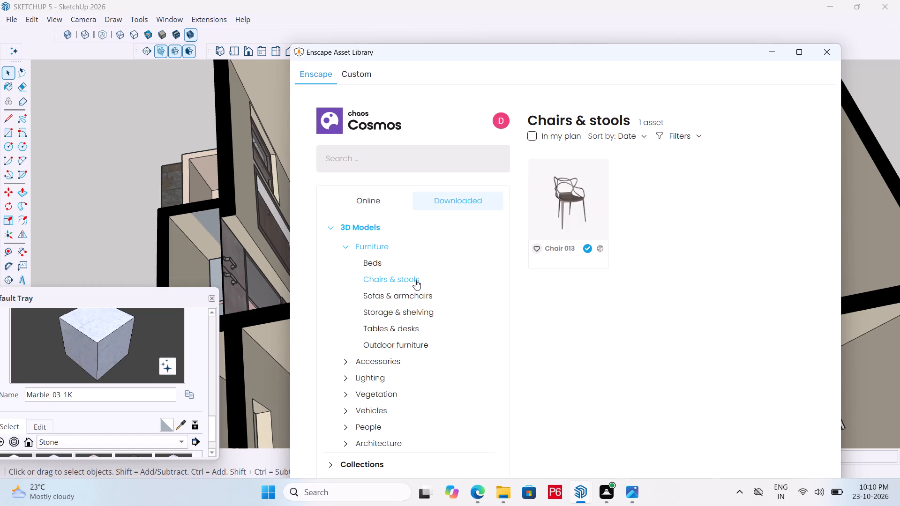
click(412, 297)
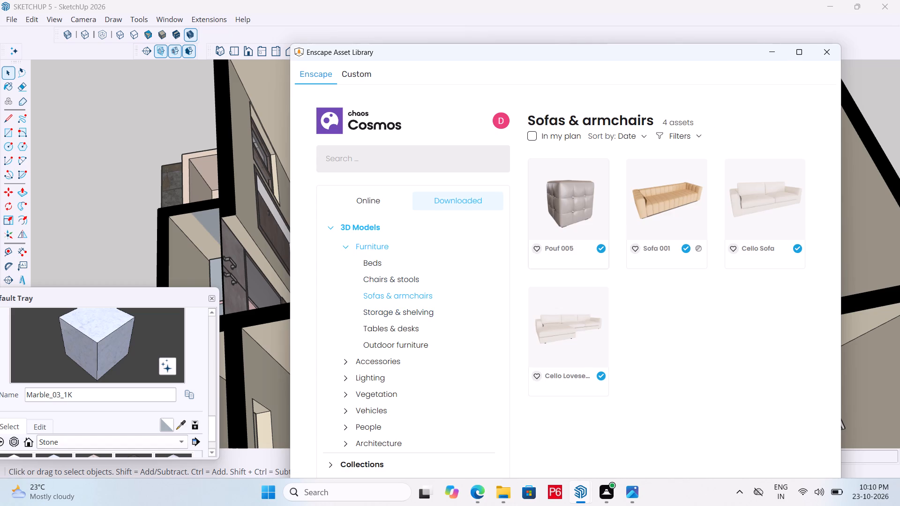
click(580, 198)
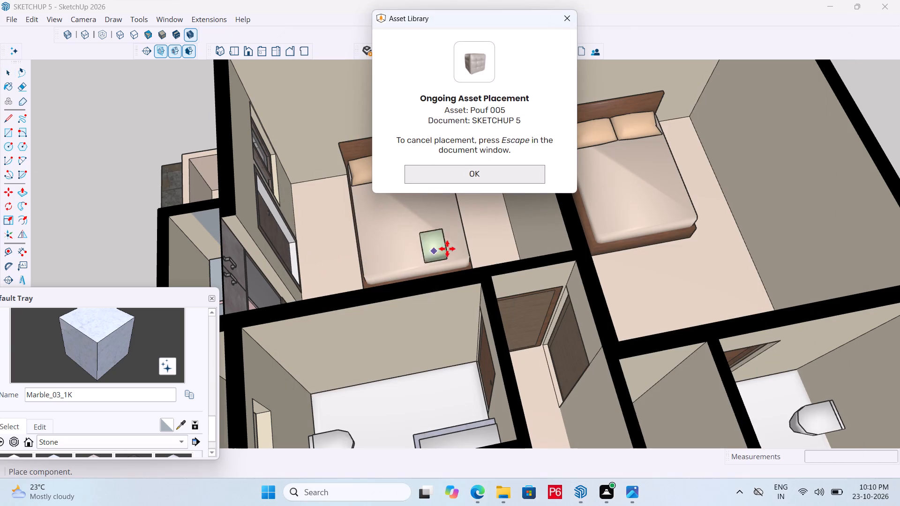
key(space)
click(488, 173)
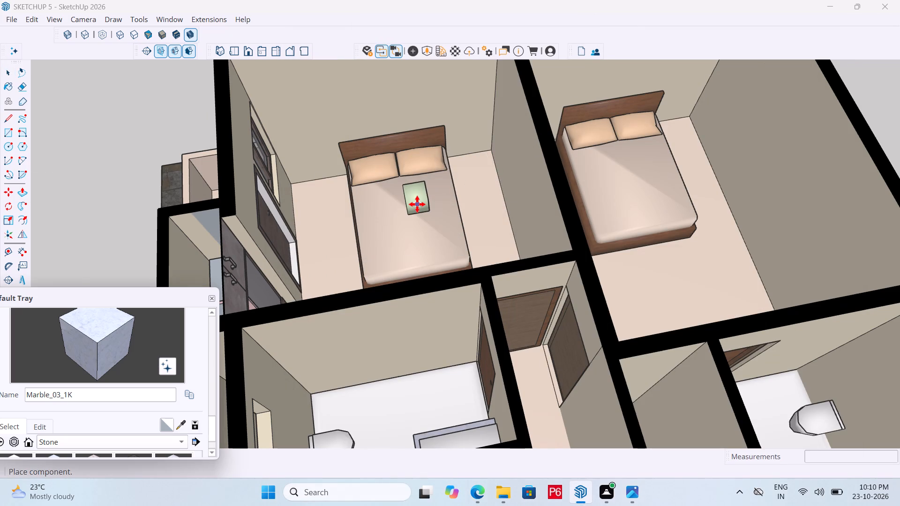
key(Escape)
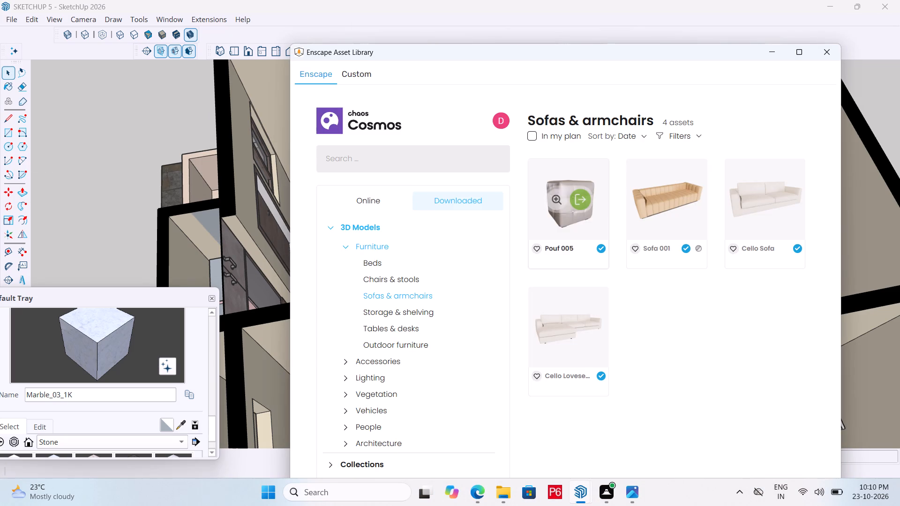
Look through the downloaded storage, tables, outdoor furniture, beds and chairs for other models to add.
key(ctrl+s)
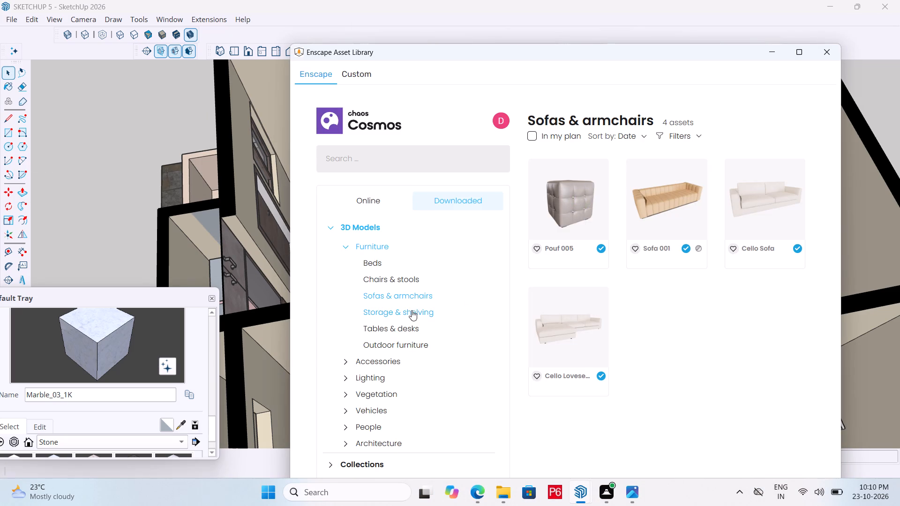
click(412, 310)
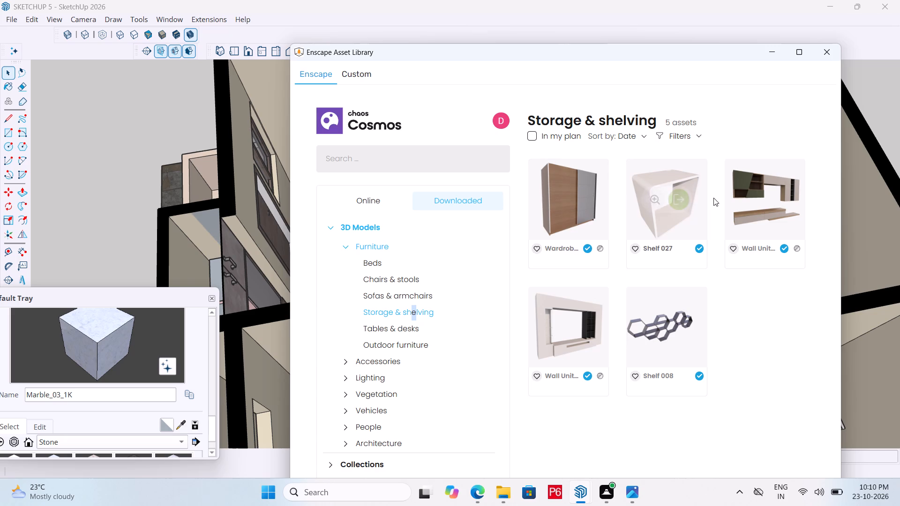
click(431, 327)
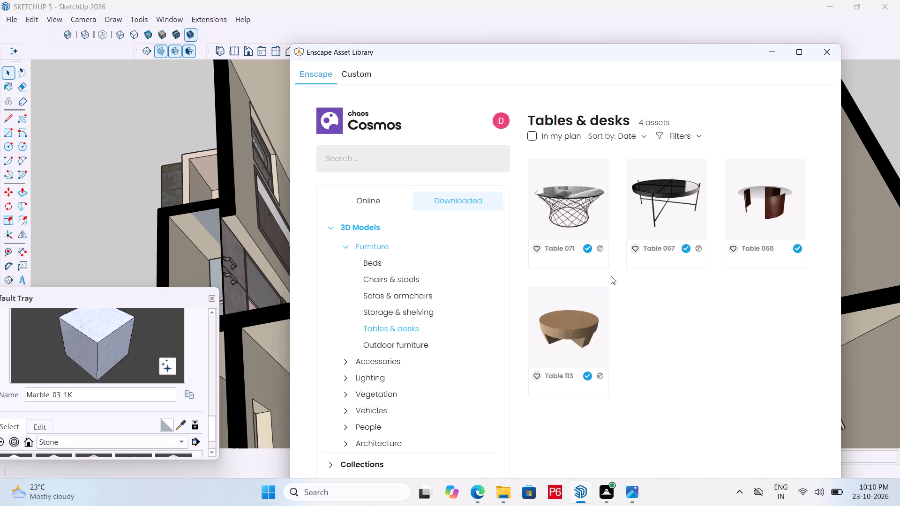
click(406, 342)
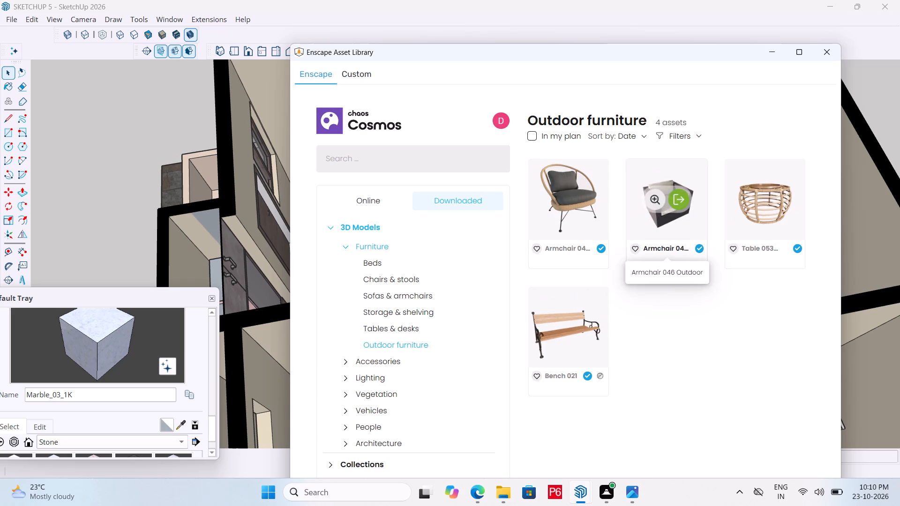
click(382, 250)
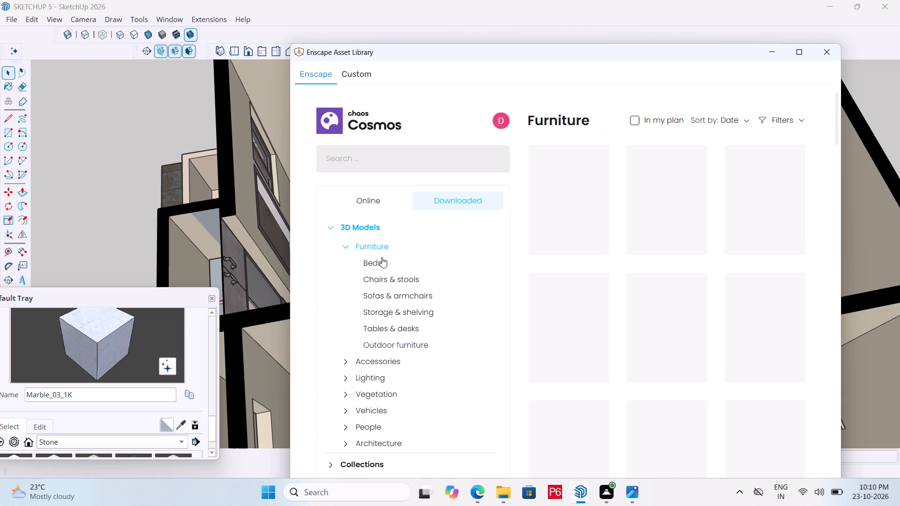
click(382, 259)
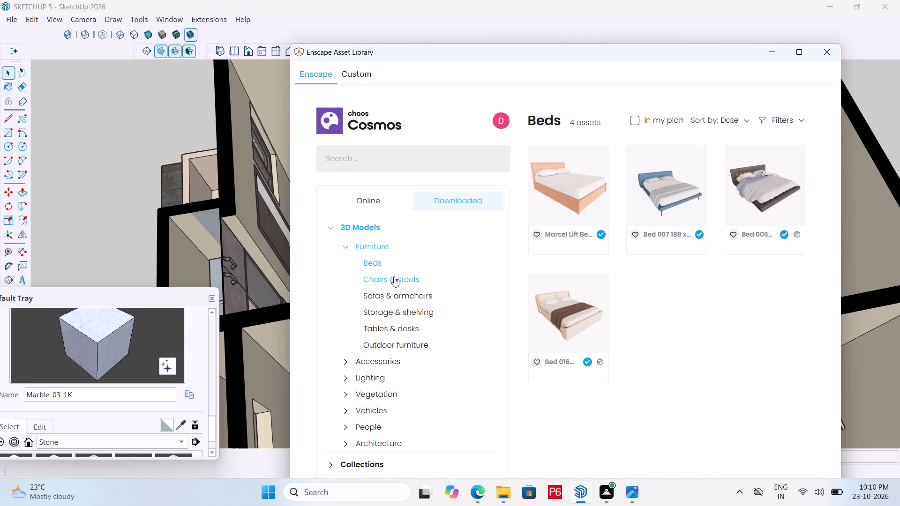
click(394, 276)
Place the downloaded Refrigerator 004 accessory on the kitchen floor beside the dark stone counter.
click(377, 361)
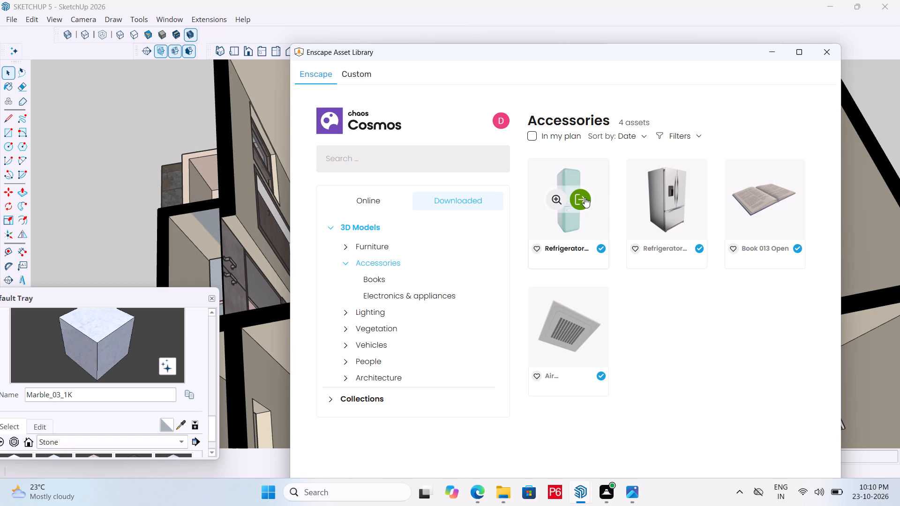
click(679, 200)
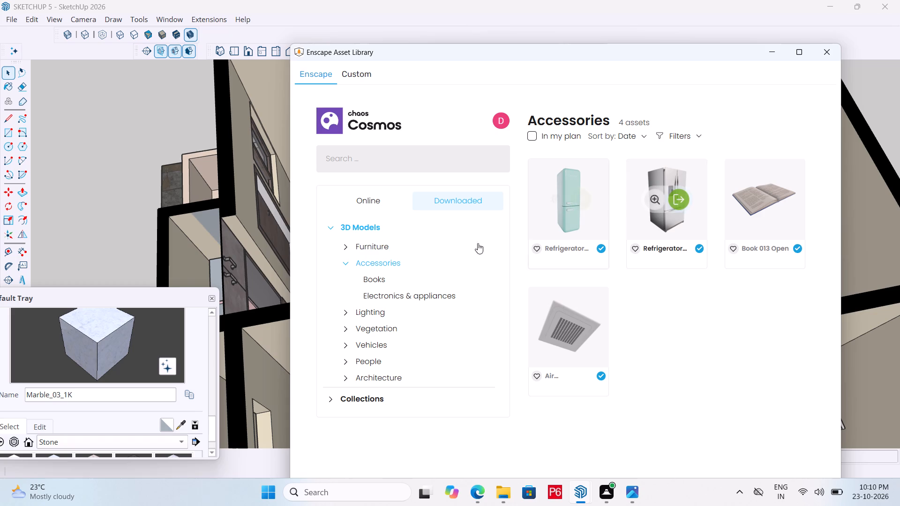
scroll(635, 292, down, 3)
scroll(429, 176, down, 5)
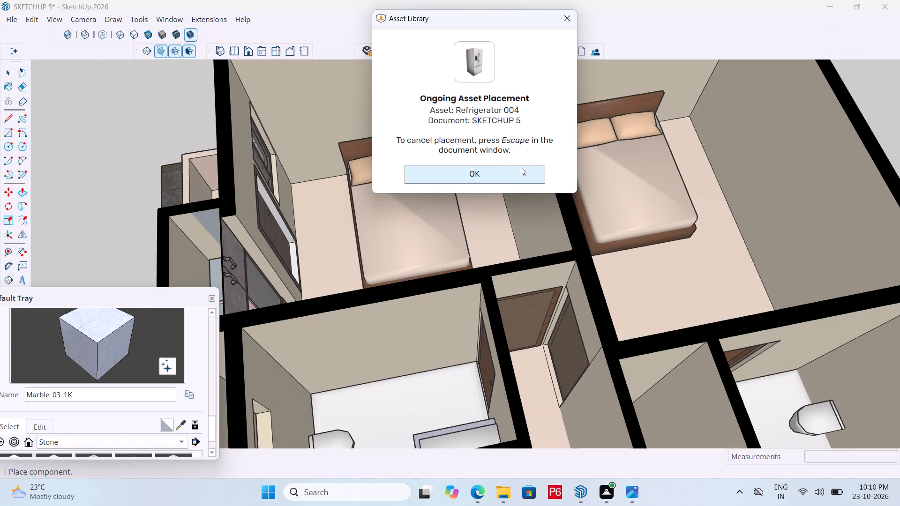
click(516, 176)
scroll(458, 142, down, 5)
scroll(322, 141, down, 4)
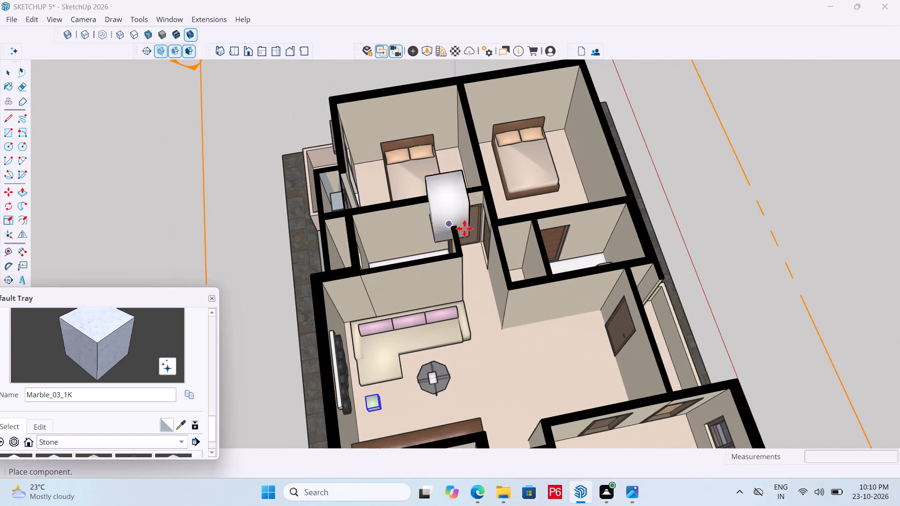
middle_drag(452, 232, 319, 229)
click(829, 50)
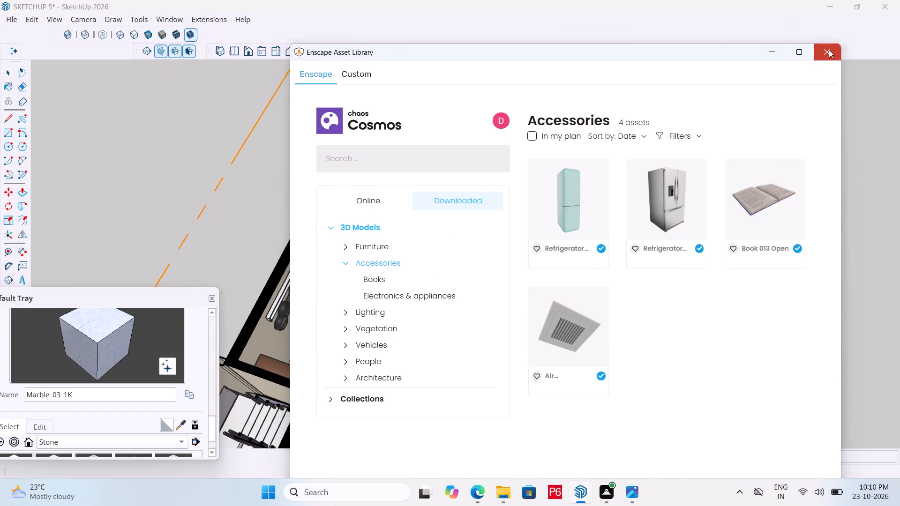
scroll(680, 133, down, 5)
scroll(612, 155, down, 5)
middle_drag(550, 182, 326, 194)
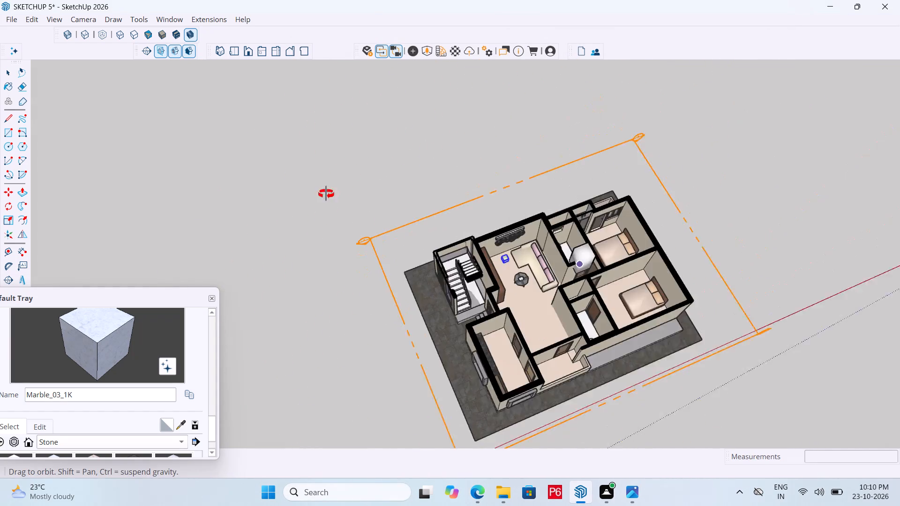
middle_drag(326, 194, 303, 192)
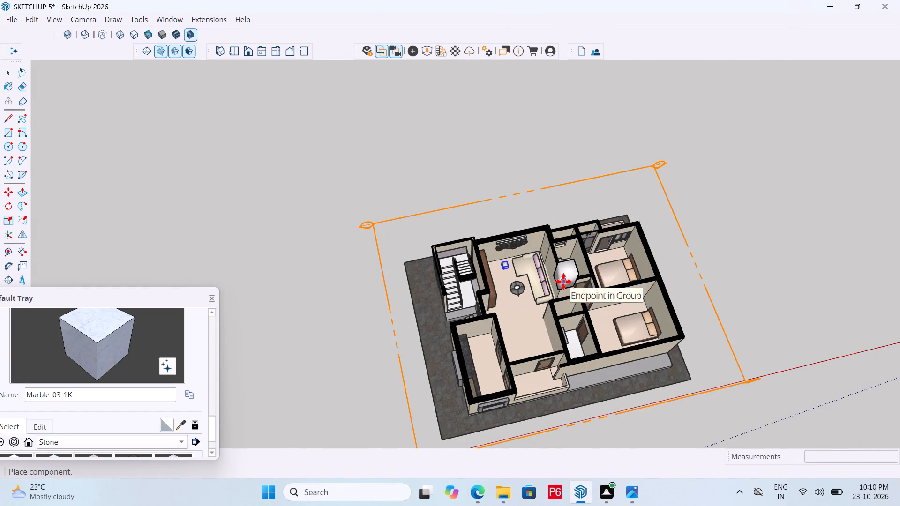
scroll(501, 250, down, 5)
middle_drag(486, 303, 488, 303)
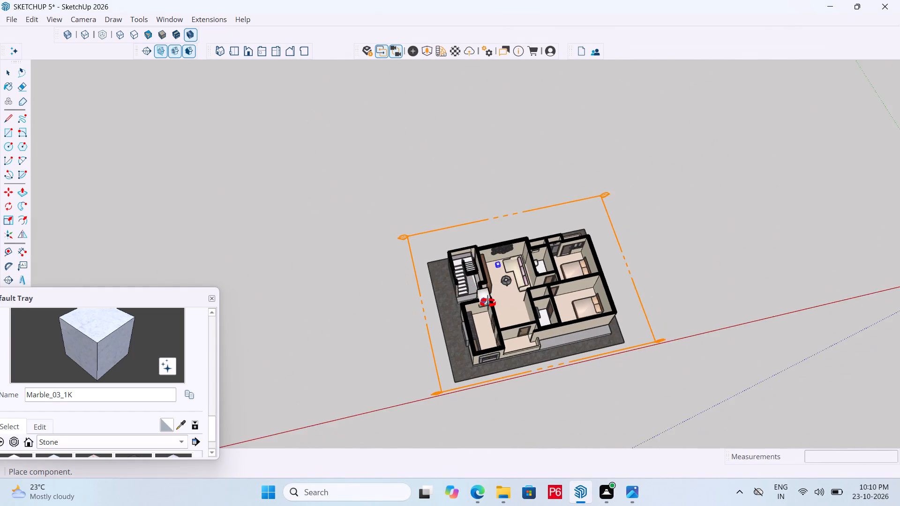
middle_drag(488, 303, 566, 309)
scroll(638, 305, up, 5)
scroll(522, 290, up, 5)
middle_drag(526, 285, 222, 222)
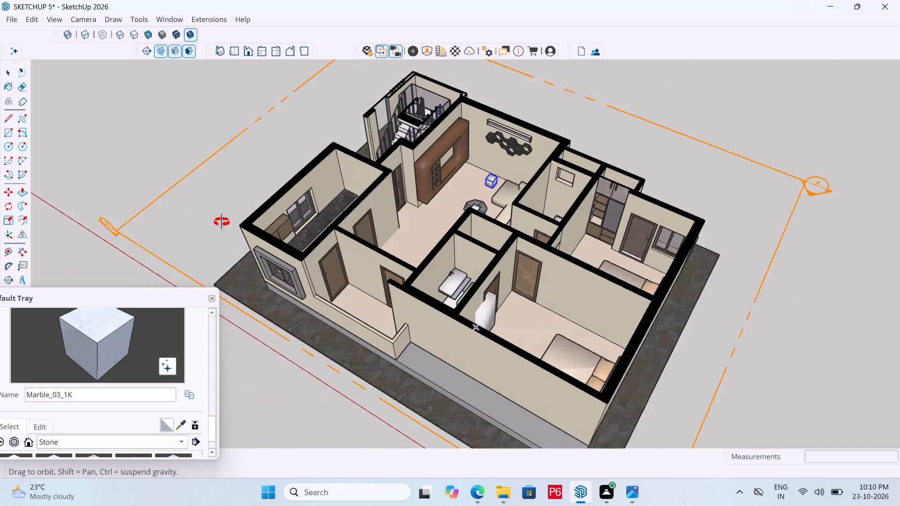
middle_drag(222, 222, 487, 253)
scroll(530, 213, down, 4)
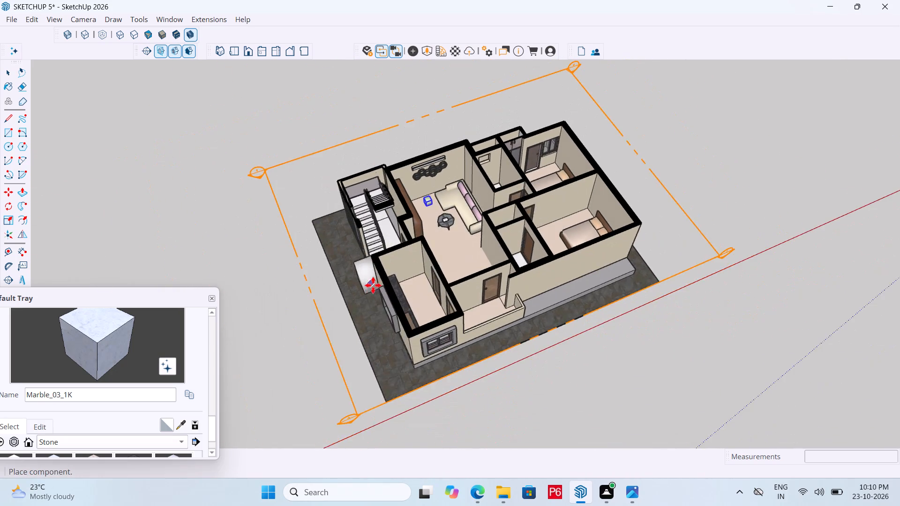
middle_drag(396, 300, 333, 299)
scroll(420, 256, up, 4)
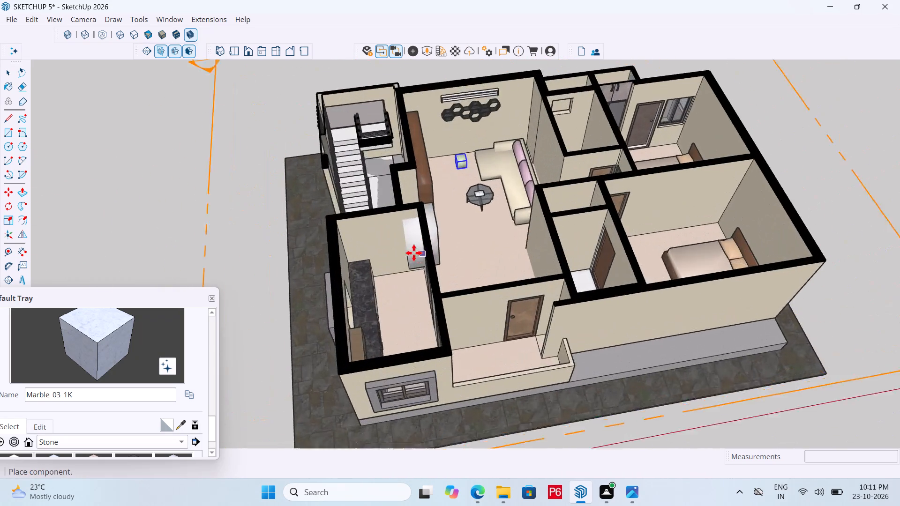
scroll(414, 253, up, 7)
click(405, 342)
key(space)
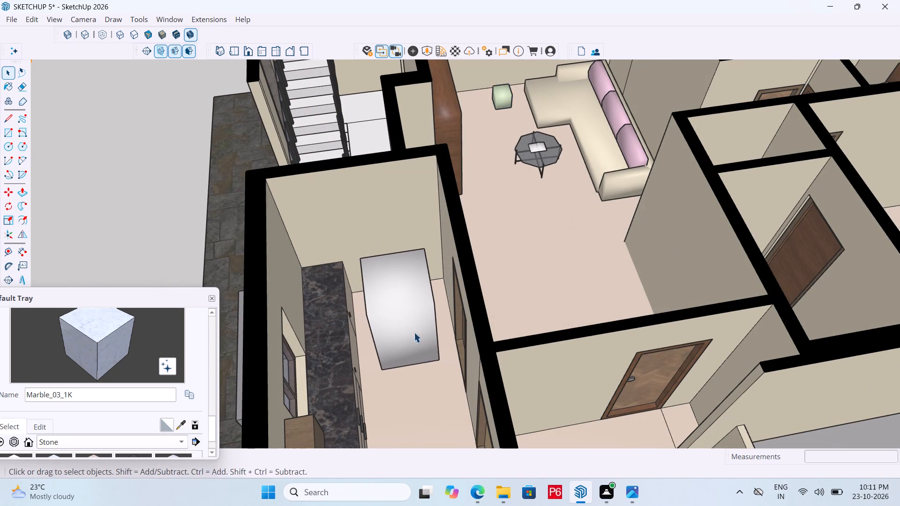
Save the model with the refrigerator in the kitchen.
middle_drag(431, 322, 405, 311)
key(ctrl+s)
key(ctrl+s)
key(ctrl+s)
key(ctrl+s)
key(ctrl+s)
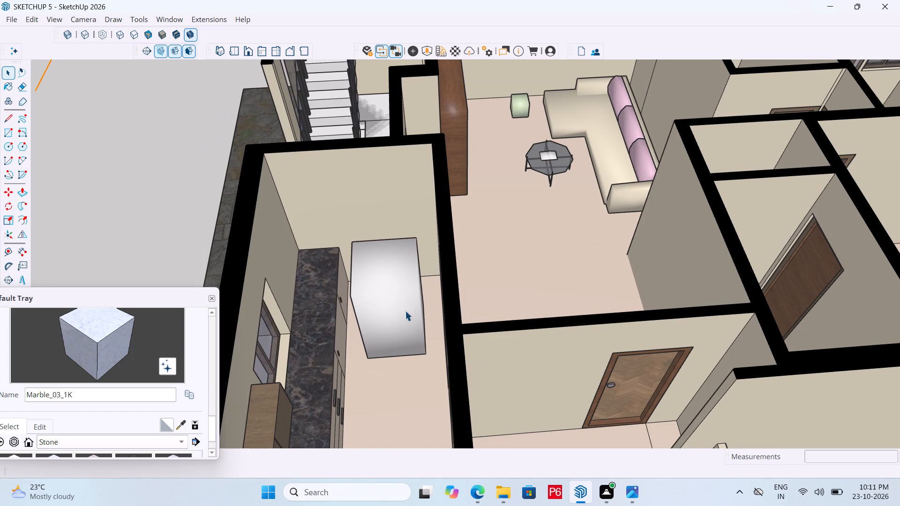
key(ctrl+s)
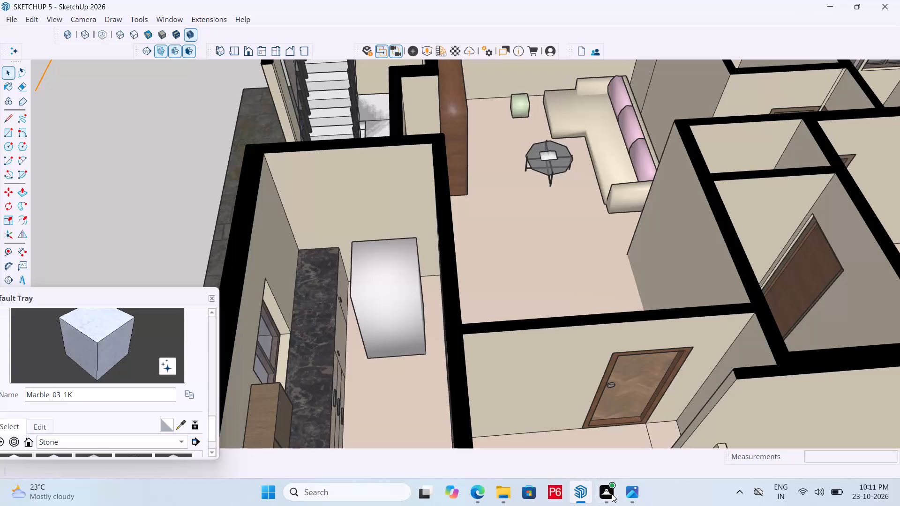
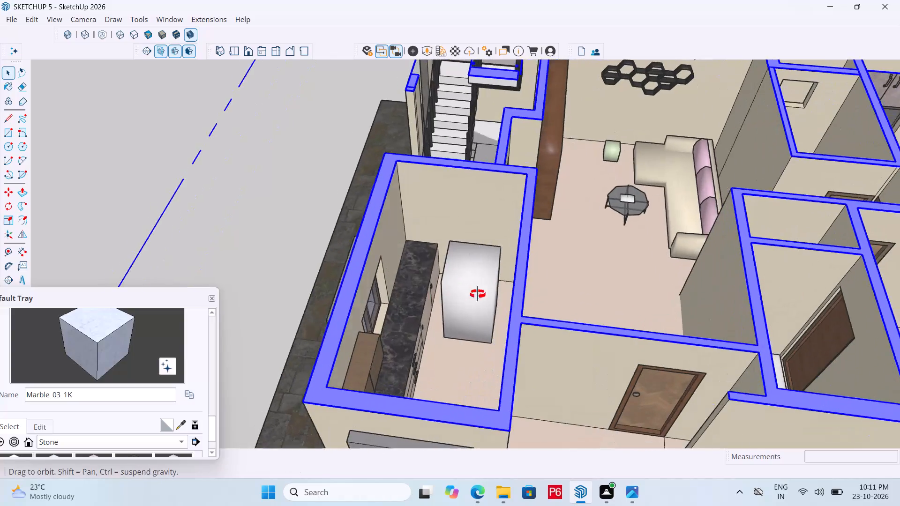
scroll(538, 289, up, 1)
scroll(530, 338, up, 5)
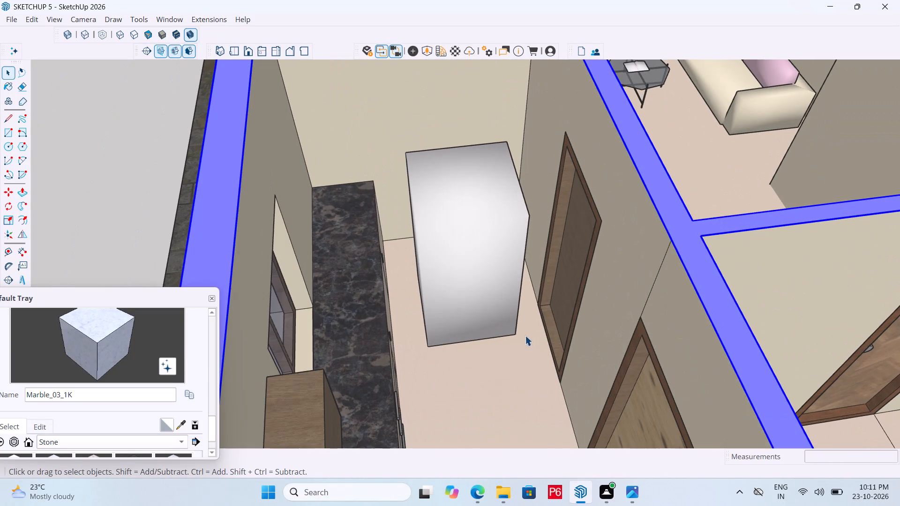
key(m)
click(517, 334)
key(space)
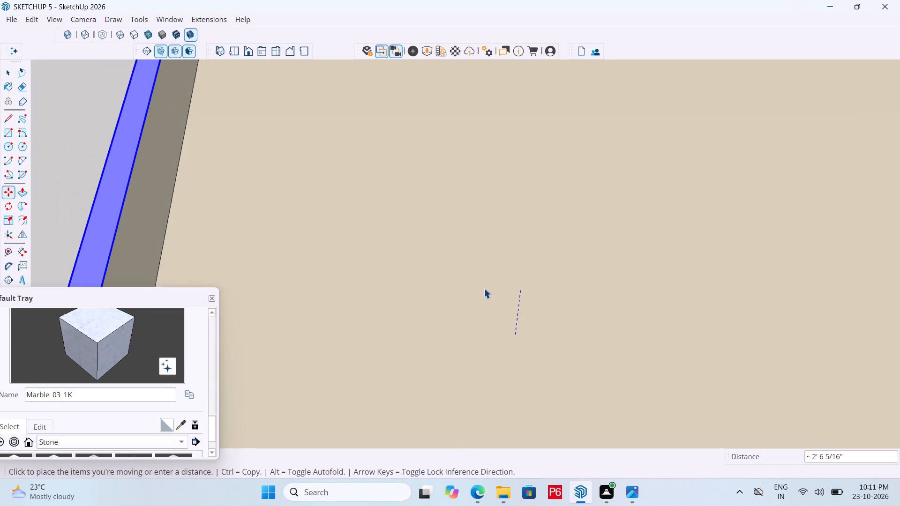
Move the refrigerator about 10 1/8" across the kitchen floor along the green axis, towards the kitchen's end wall.
click(437, 250)
scroll(524, 342, up, 2)
key(m)
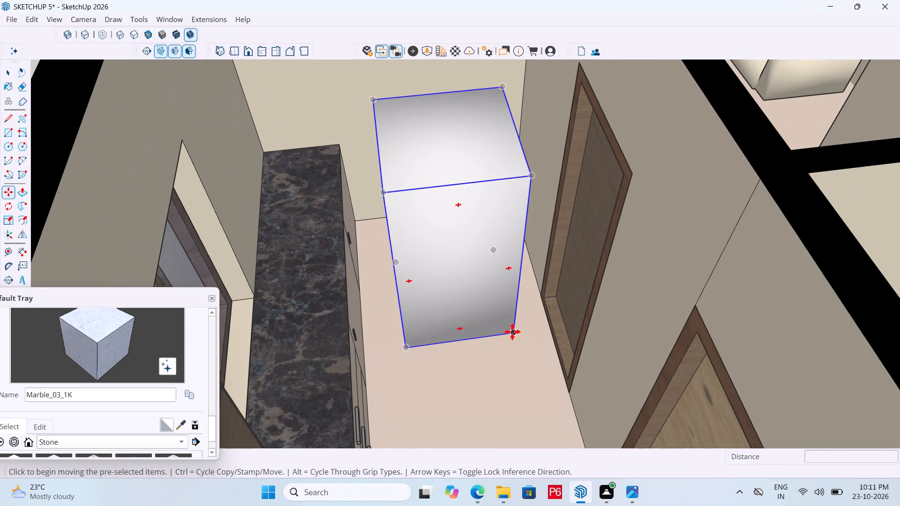
click(517, 333)
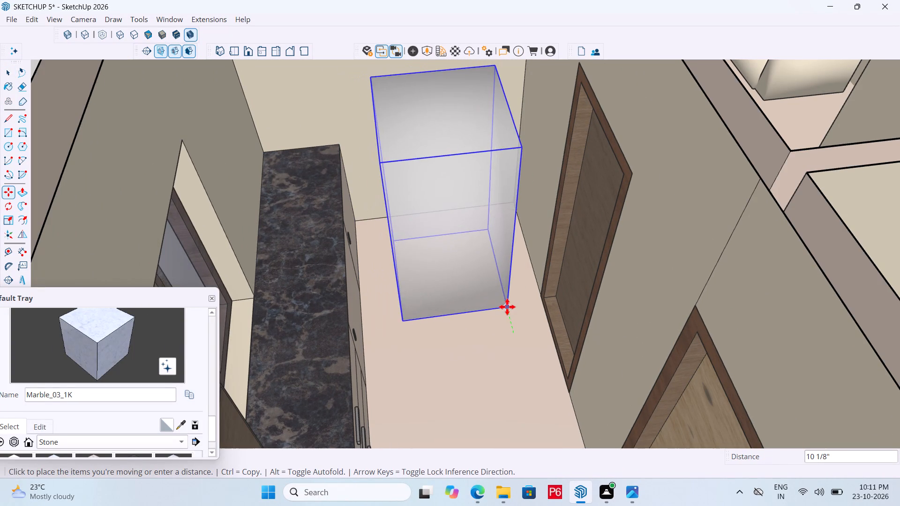
click(507, 307)
key(space)
Start Enscape in a separate window from the kitchen view, and return to the SketchUp model.
middle_drag(381, 202, 413, 244)
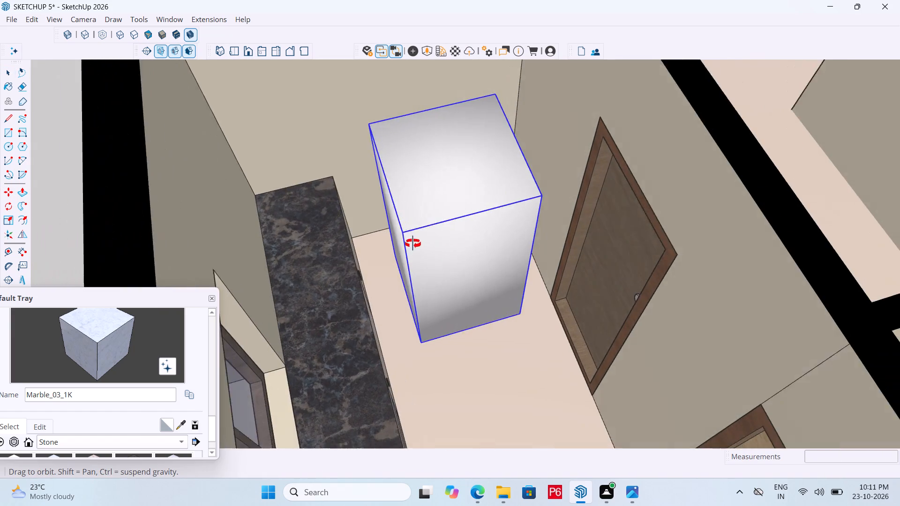
middle_drag(413, 244, 407, 240)
scroll(553, 238, down, 4)
middle_drag(561, 260, 435, 265)
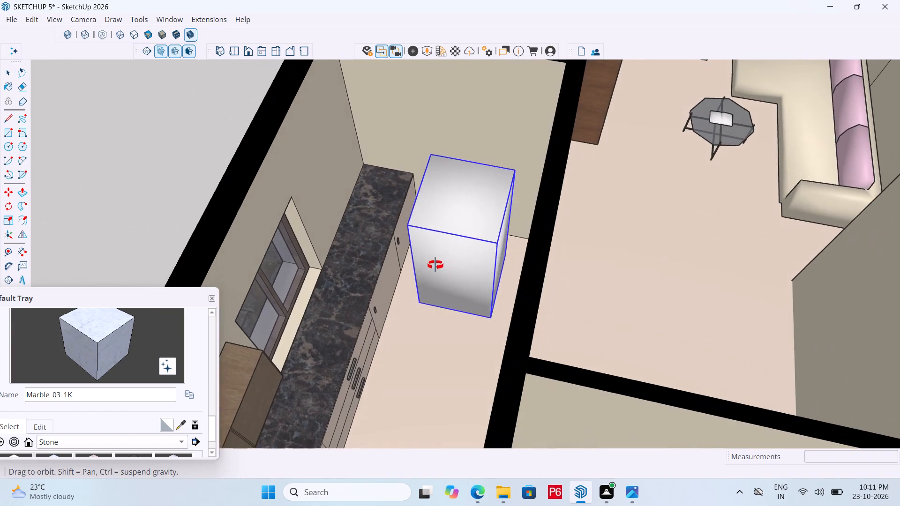
middle_drag(435, 265, 459, 261)
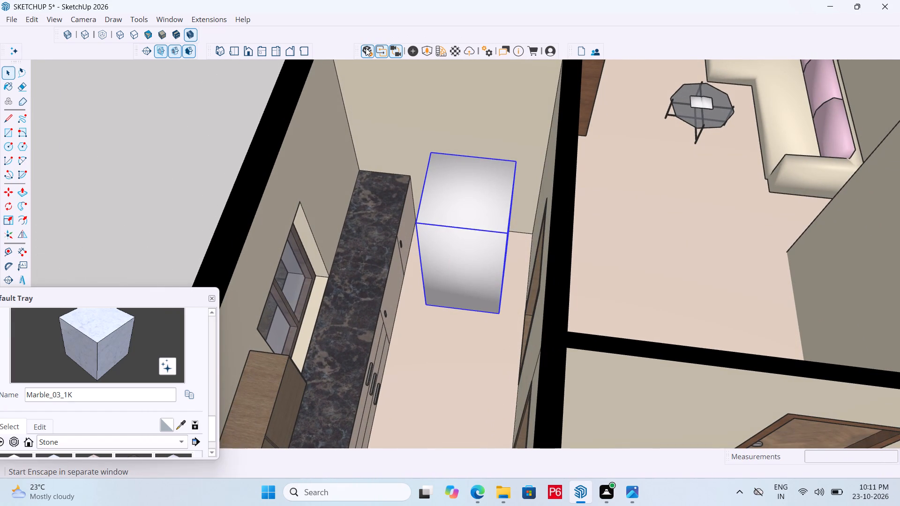
click(366, 48)
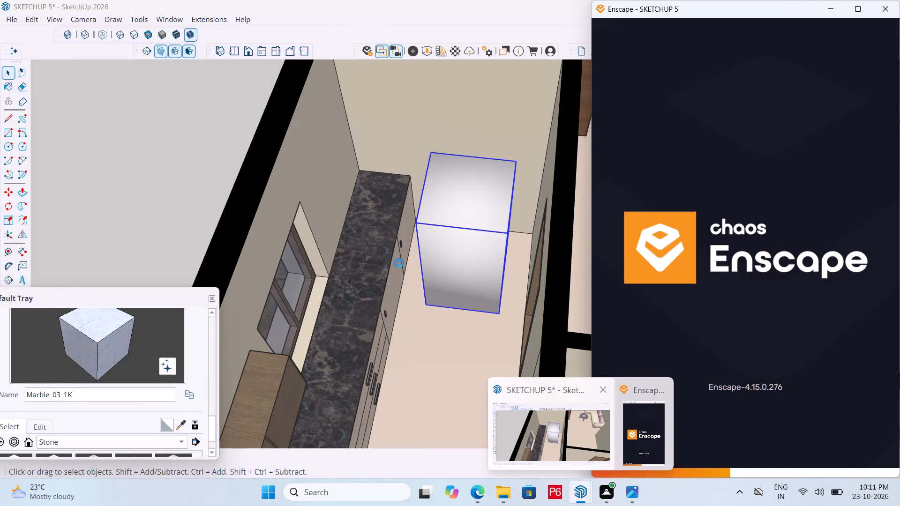
click(466, 254)
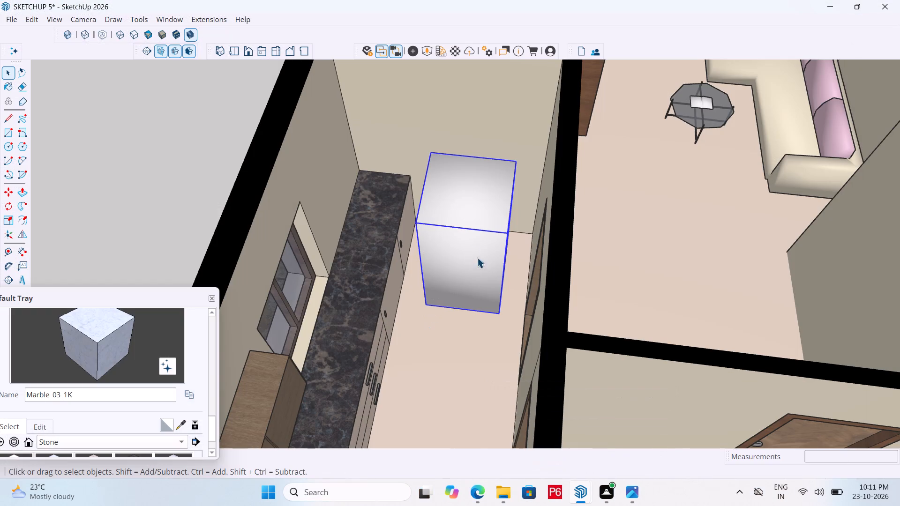
Save the model with the refrigerator in its shifted position.
key(space)
scroll(379, 240, down, 4)
key(ctrl+s)
key(ctrl+s)
key(ctrl+s)
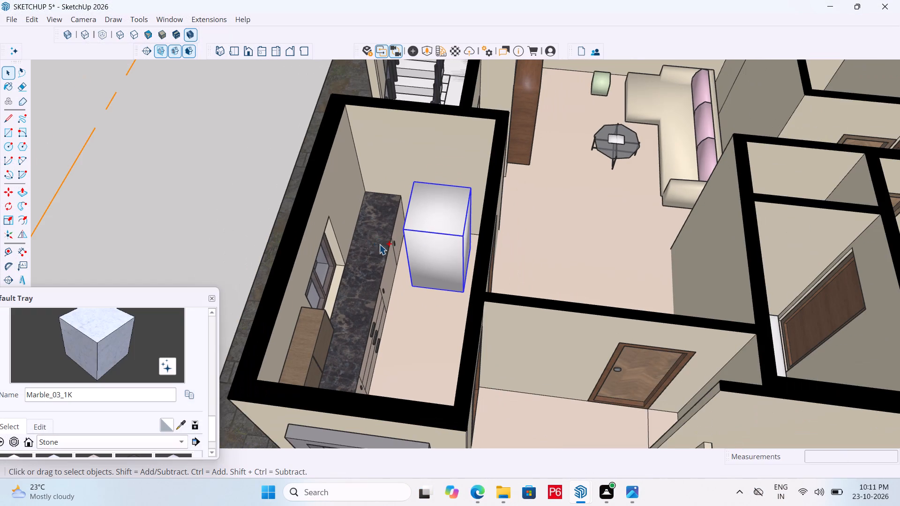
key(ctrl+s)
key(space)
Examine the furnished rooms from above, from the kitchen through the bedrooms to the bathroom washbasin and its tap.
scroll(401, 256, down, 2)
scroll(435, 275, down, 6)
middle_drag(437, 277, 614, 281)
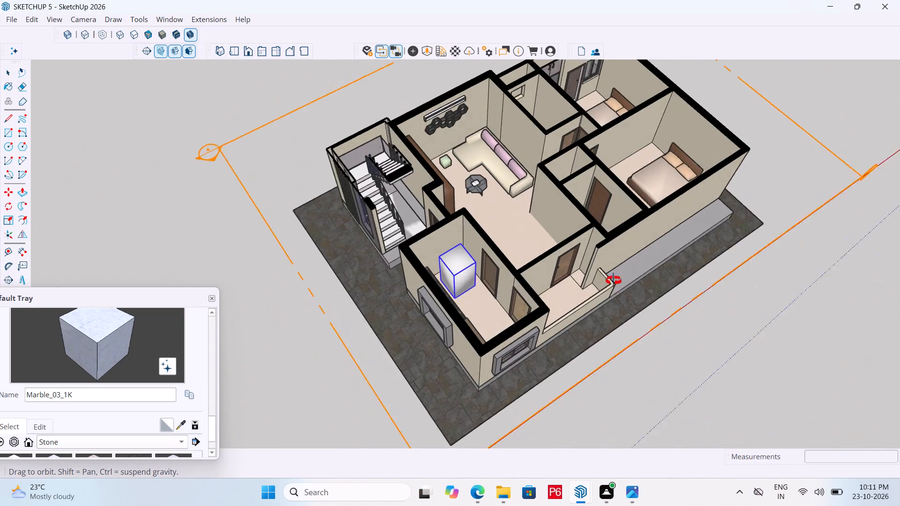
middle_drag(614, 281, 554, 238)
middle_drag(525, 225, 565, 360)
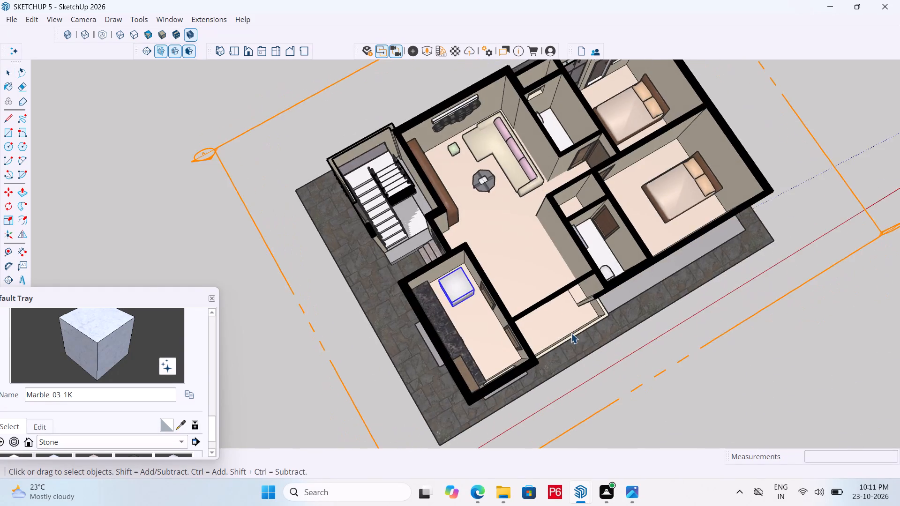
scroll(477, 285, down, 6)
middle_drag(580, 179, 669, 132)
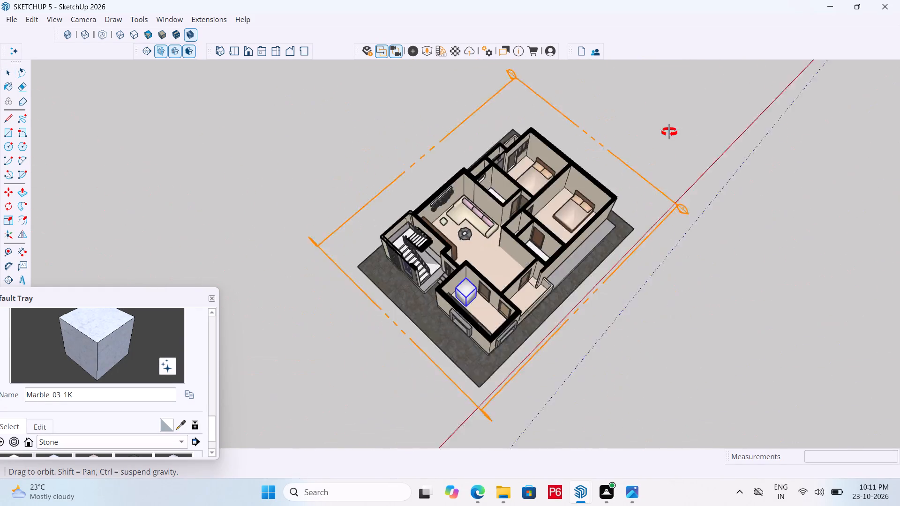
middle_drag(669, 132, 676, 132)
middle_drag(577, 217, 369, 227)
scroll(559, 270, up, 12)
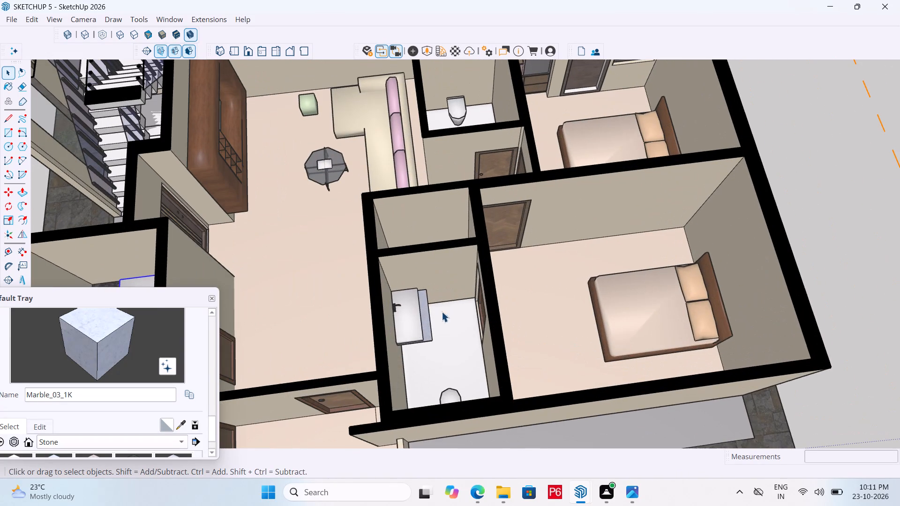
middle_drag(431, 341, 166, 296)
scroll(540, 187, down, 3)
middle_drag(532, 198, 264, 257)
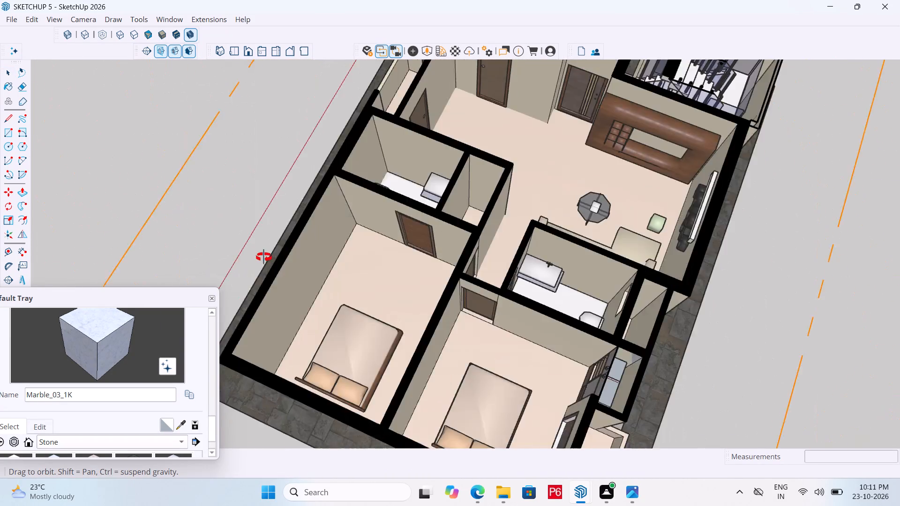
middle_drag(264, 257, 267, 212)
scroll(579, 257, up, 10)
middle_drag(514, 270, 427, 224)
scroll(438, 238, up, 5)
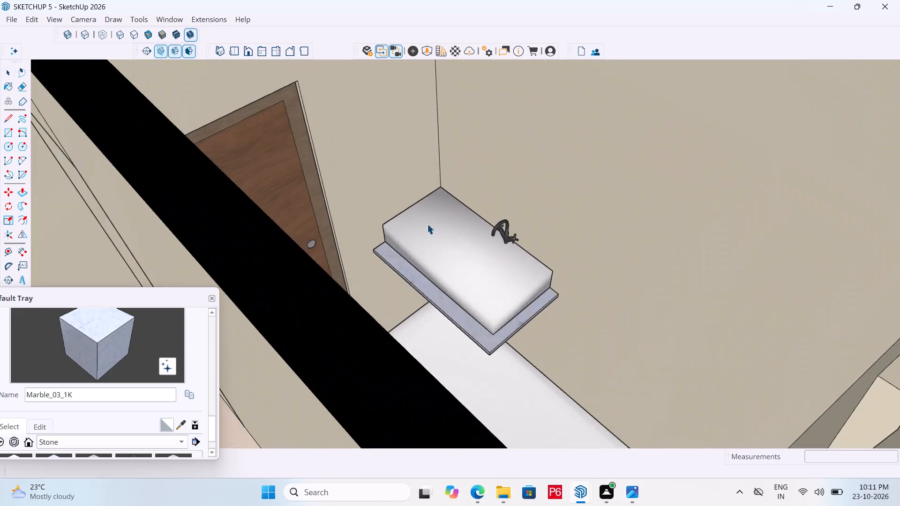
scroll(427, 224, up, 11)
middle_drag(302, 216, 146, 243)
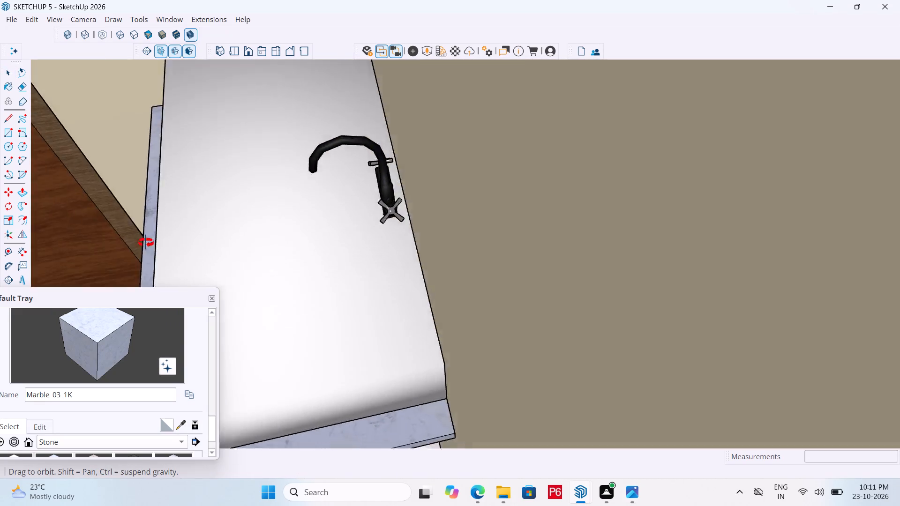
middle_drag(146, 243, 219, 247)
scroll(563, 196, down, 6)
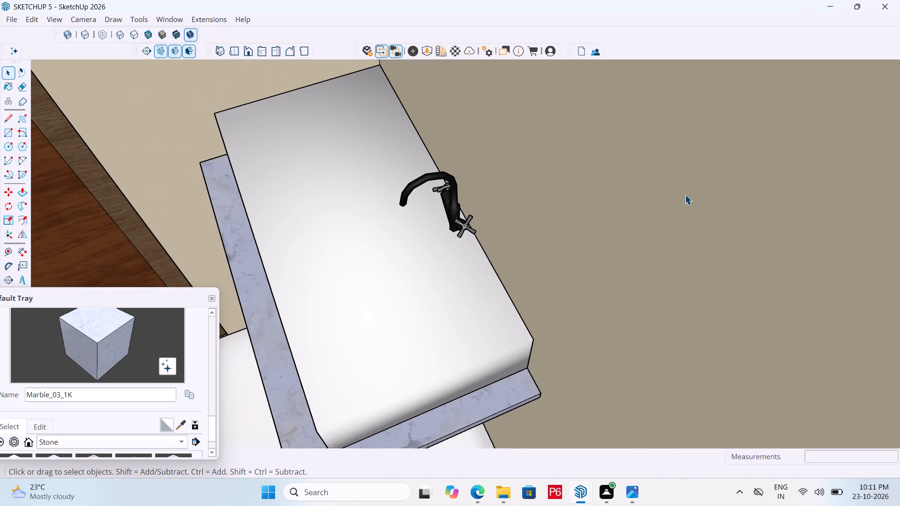
scroll(685, 196, down, 5)
Save the model again during the check of the bathroom washbasin.
key(ctrl+s)
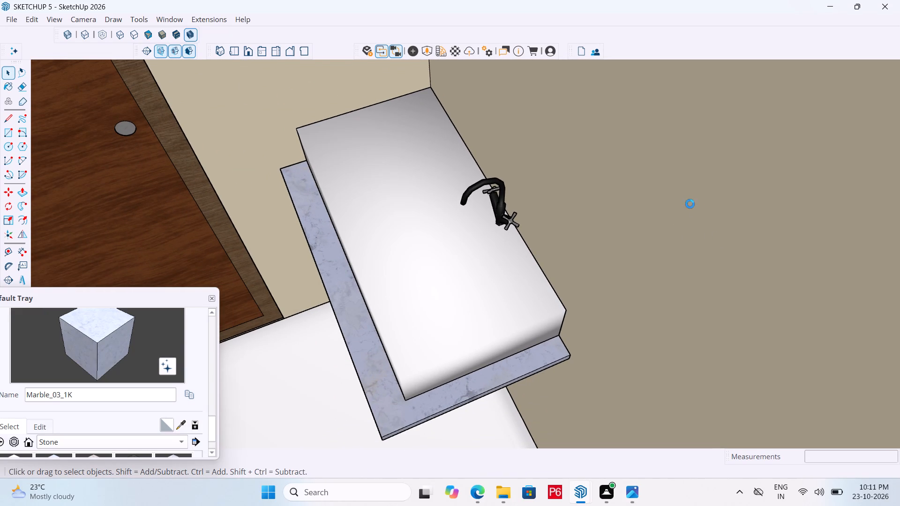
key(ctrl+s)
key(ctrl+s)
key(ctrl+s)
key(ctrl+s)
middle_drag(545, 221, 557, 225)
scroll(555, 225, down, 1)
middle_drag(557, 225, 648, 231)
scroll(619, 163, down, 3)
key(ctrl+s)
key(ctrl+s)
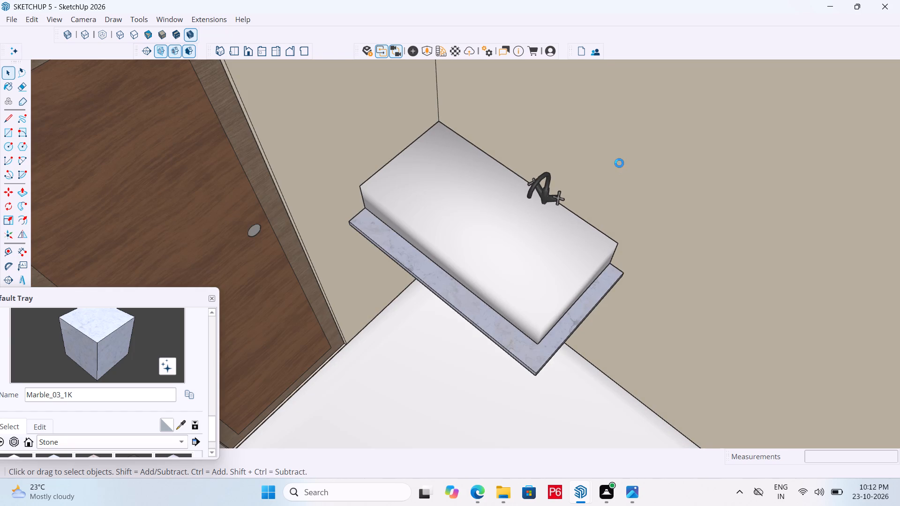
key(ctrl+s)
key(ctrl+s)
key(space)
scroll(609, 493, down, 6)
scroll(316, 505, down, 6)
scroll(598, 278, down, 6)
scroll(495, 286, down, 4)
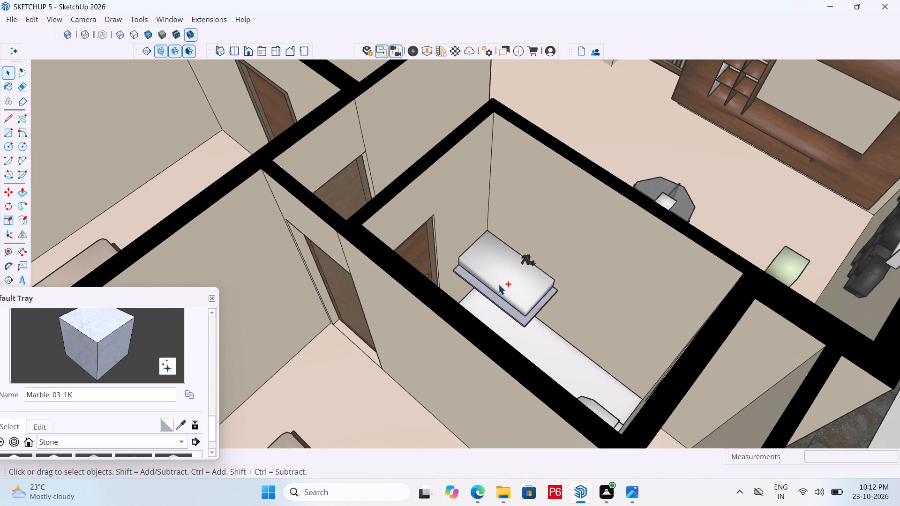
key(ctrl+s)
key(ctrl+s)
key(ctrl+s)
key(ctrl+s)
key(ctrl+s)
key(ctrl+s)
key(space)
Examine the bedrooms, living room and staircase side from several directions, and the window opening in the bathroom's outer wall up close.
scroll(373, 274, down, 1)
middle_drag(373, 274, 685, 278)
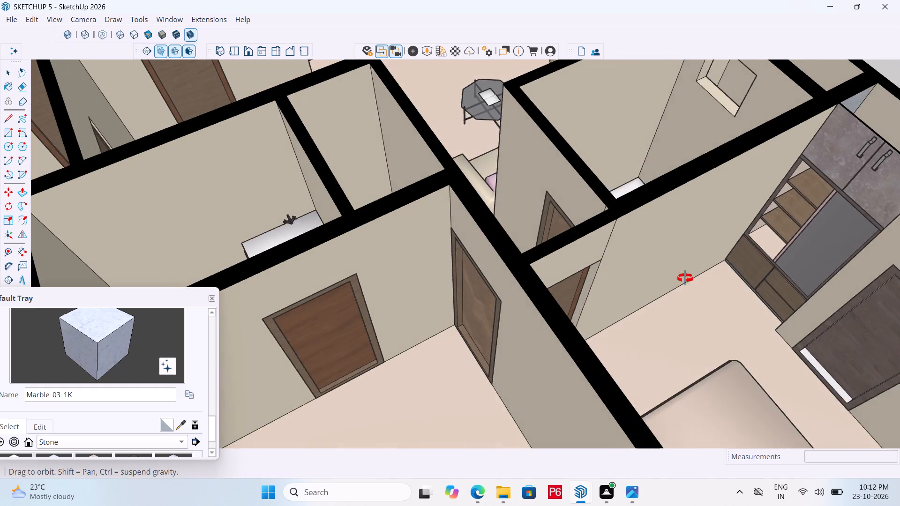
middle_drag(685, 278, 550, 270)
scroll(521, 276, down, 5)
middle_drag(459, 334, 626, 362)
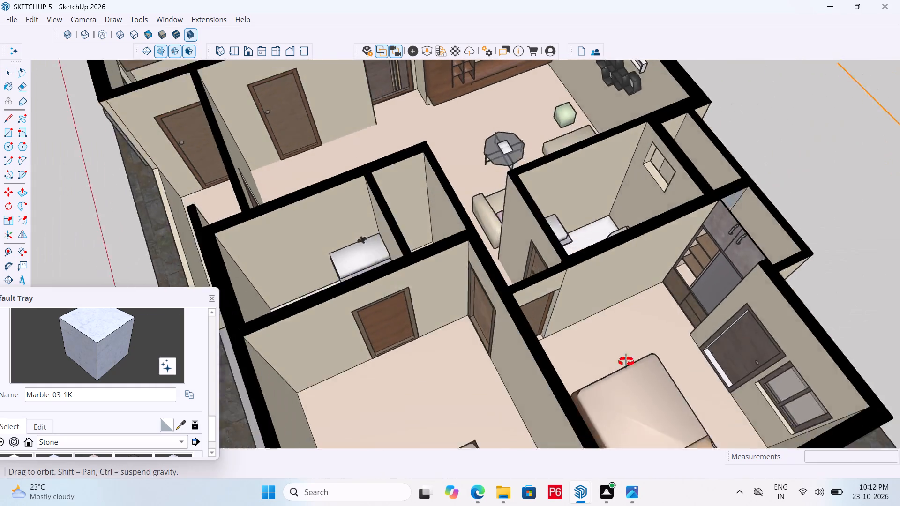
middle_drag(626, 362, 899, 361)
middle_drag(480, 259, 741, 275)
scroll(637, 260, down, 6)
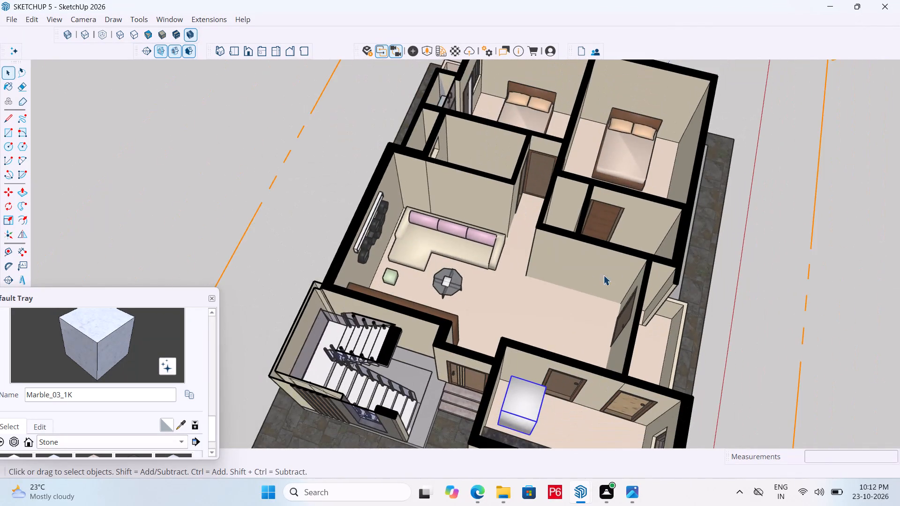
middle_drag(575, 268, 427, 227)
scroll(547, 161, up, 5)
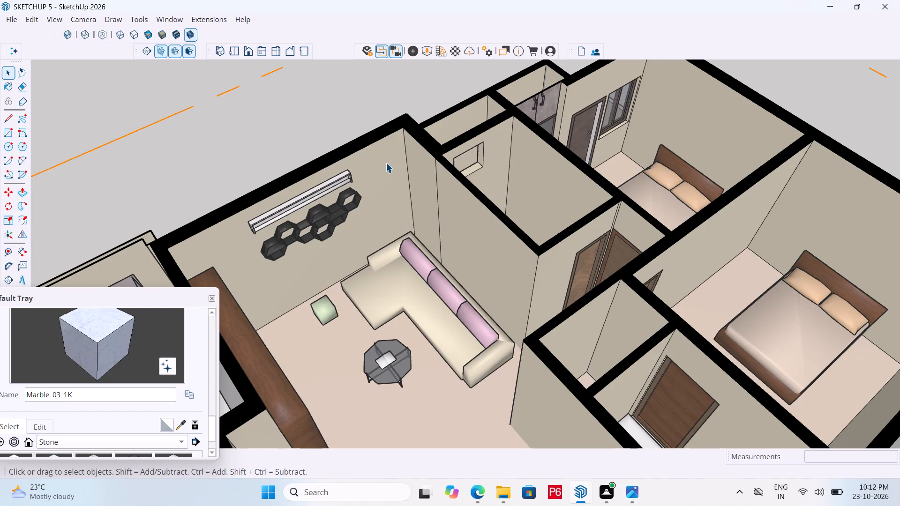
scroll(400, 191, down, 4)
middle_drag(359, 205, 899, 165)
middle_drag(390, 255, 529, 304)
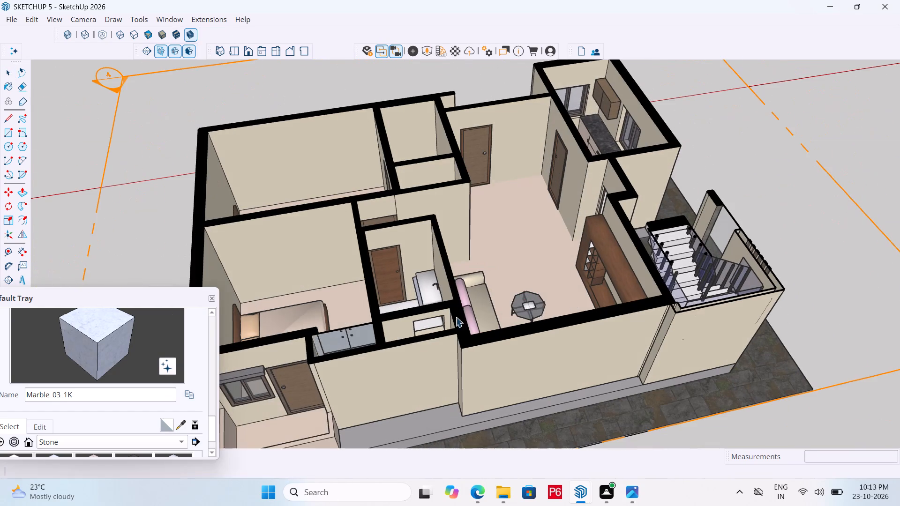
middle_drag(427, 332, 511, 323)
scroll(588, 214, down, 4)
middle_drag(514, 284, 483, 308)
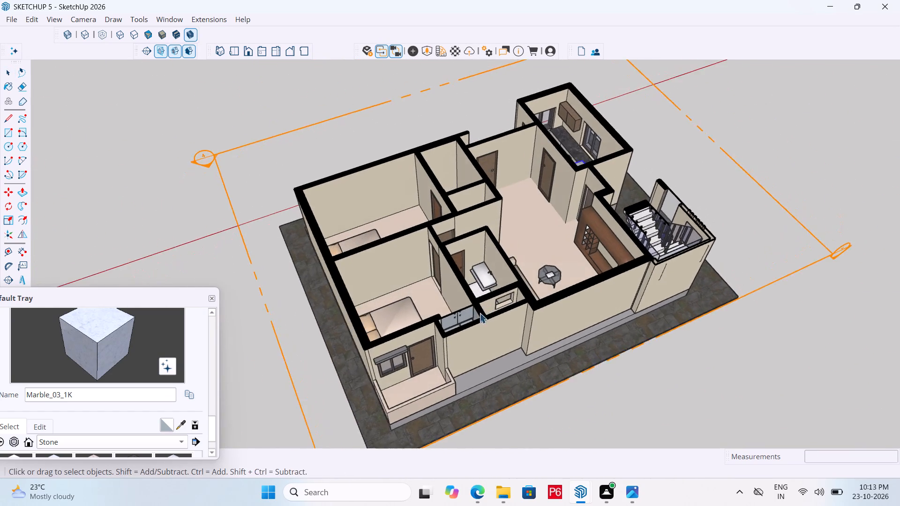
scroll(537, 323, up, 6)
scroll(482, 280, up, 9)
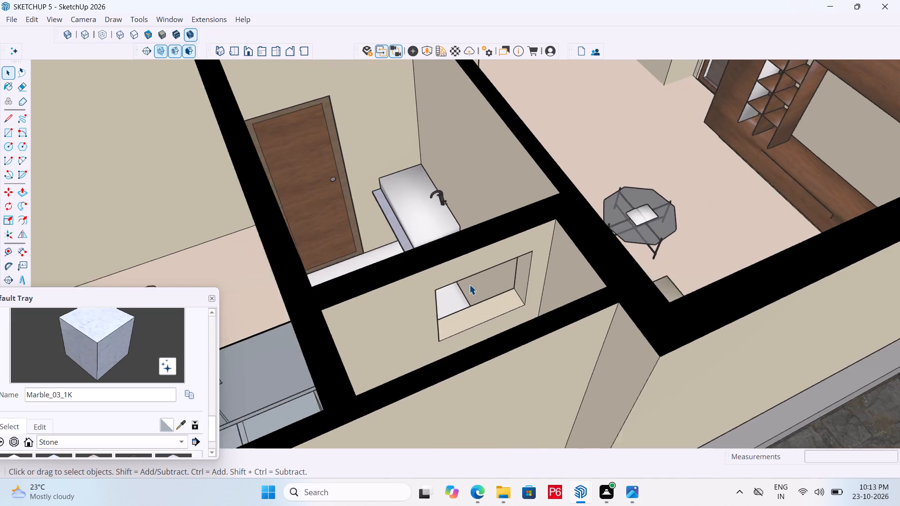
Draw a rectangle from corner to corner across the window opening in the bathroom's outer wall.
scroll(469, 284, up, 1)
middle_drag(447, 288, 407, 294)
key(r)
click(325, 301)
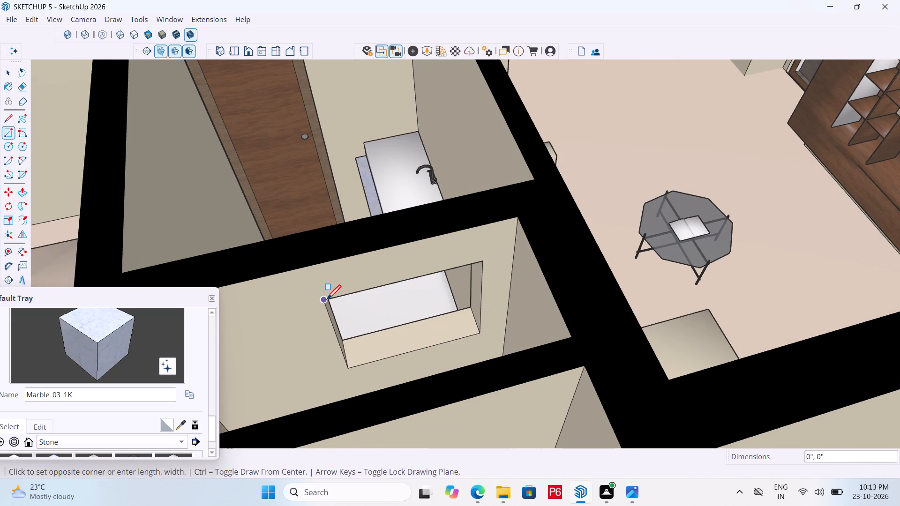
click(481, 332)
key(space)
Make the rectangle covering the bathroom window opening, face and edges together, into a group.
double_click(433, 316)
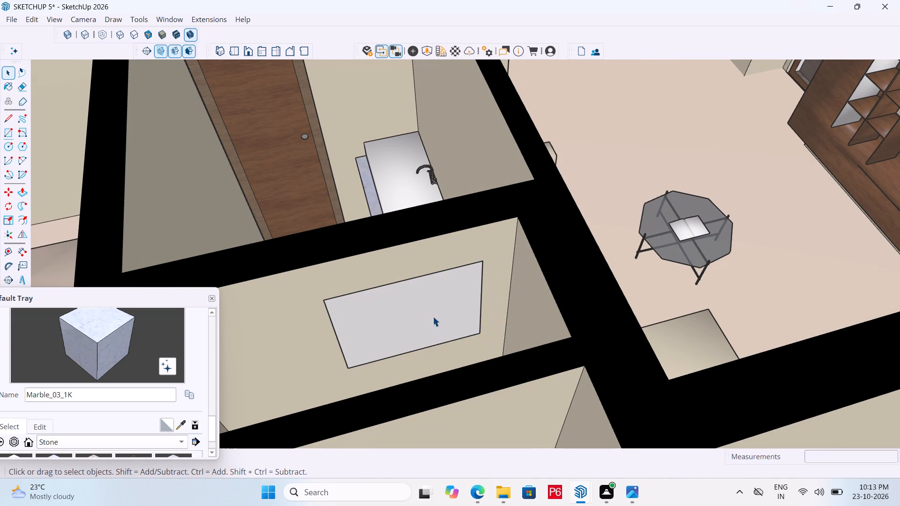
right_click(433, 316)
click(501, 223)
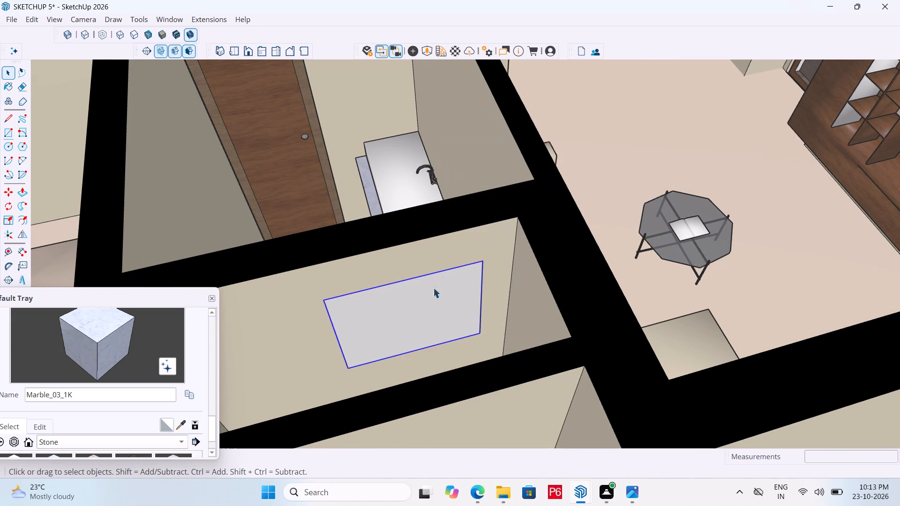
Inside the window group, offset the face's outline inward by 1" to outline the frame.
double_click(420, 306)
click(406, 305)
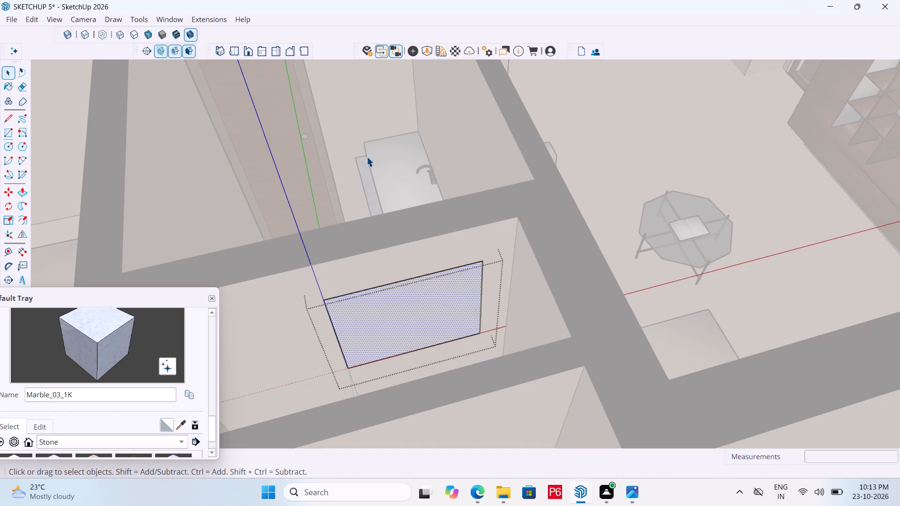
click(22, 217)
click(358, 320)
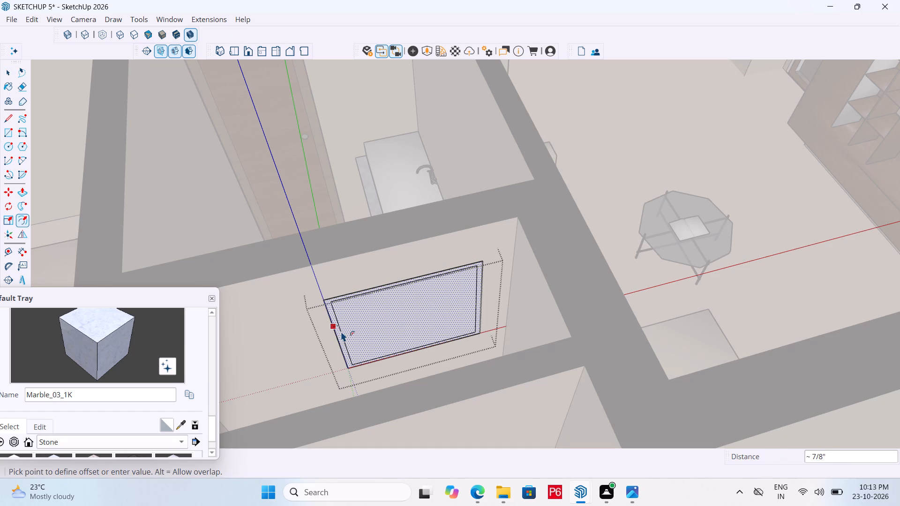
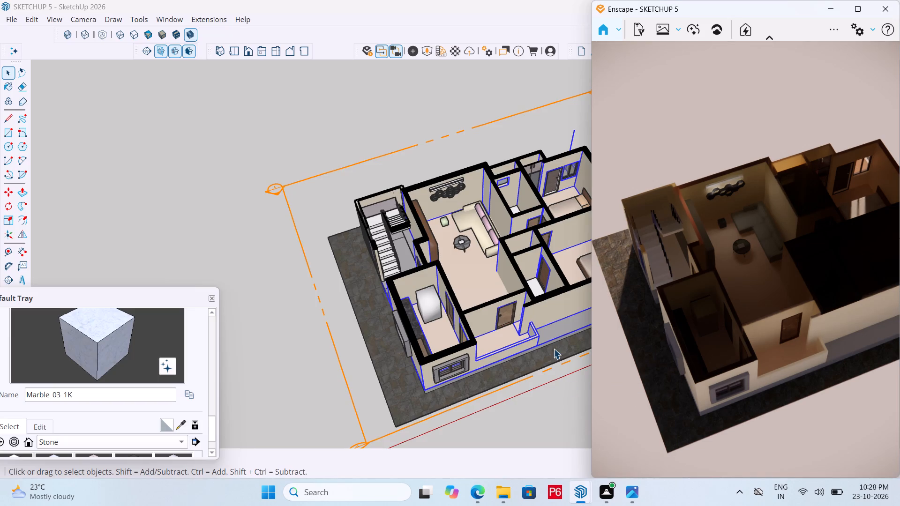
Arrange the modelling window and the Enscape window side by side, each filling half of the screen.
scroll(439, 287, up, 5)
scroll(312, 289, down, 7)
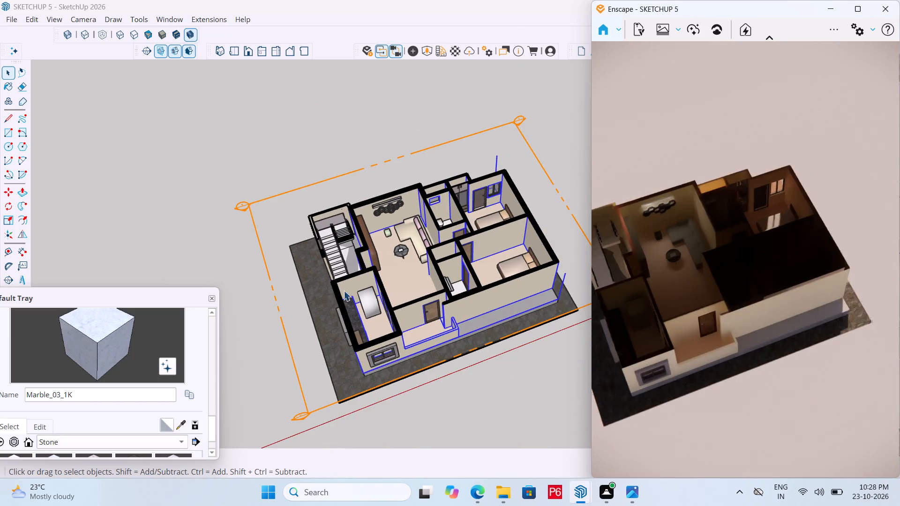
middle_drag(375, 287, 418, 288)
scroll(361, 310, up, 3)
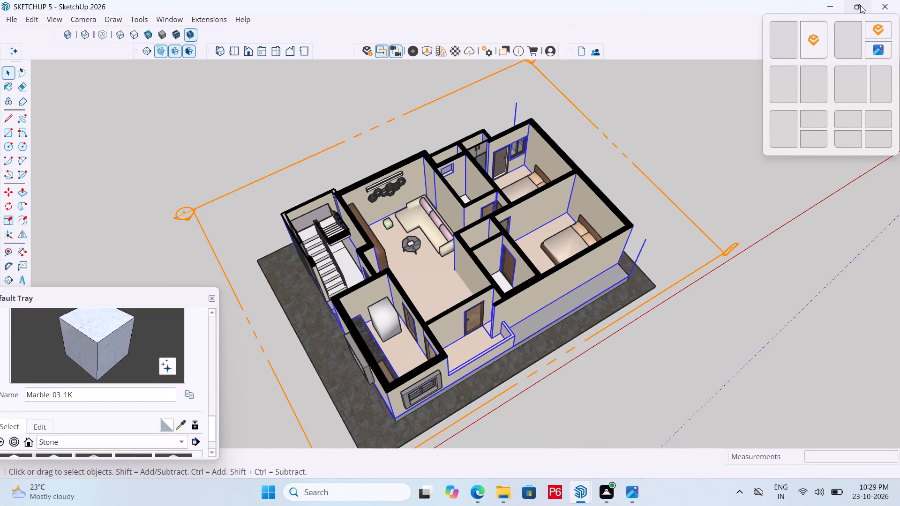
click(802, 38)
Rotate the refrigerator in the kitchen about 180° on the floor plane so its doors face into the room.
scroll(814, 251, down, 3)
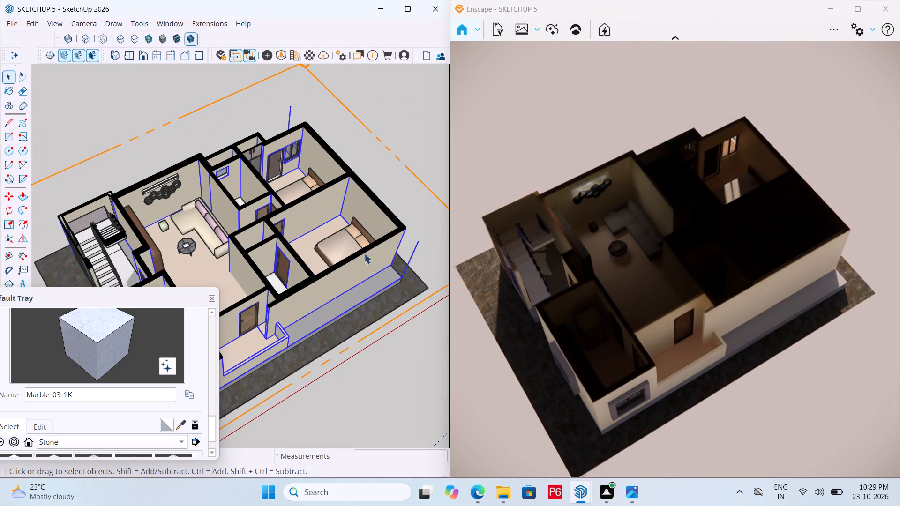
scroll(412, 271, down, 6)
scroll(336, 298, up, 5)
scroll(361, 280, down, 5)
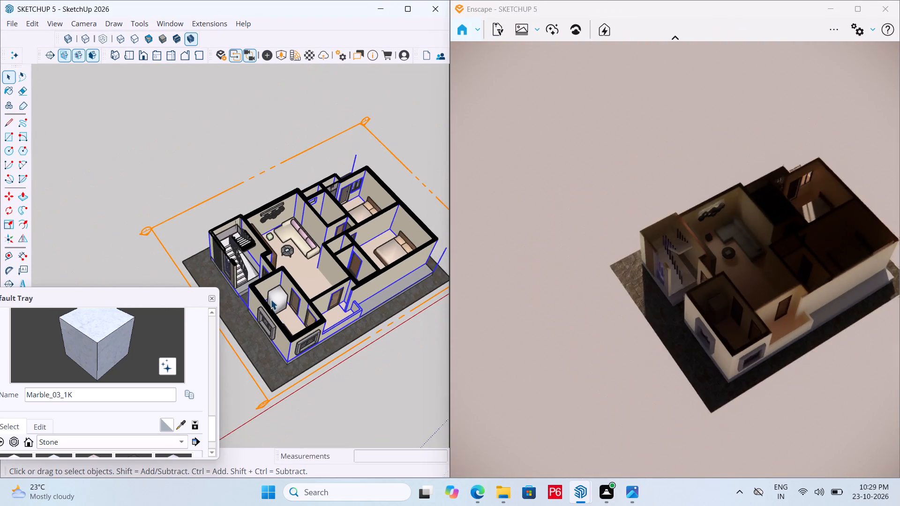
scroll(270, 299, up, 19)
scroll(335, 289, down, 3)
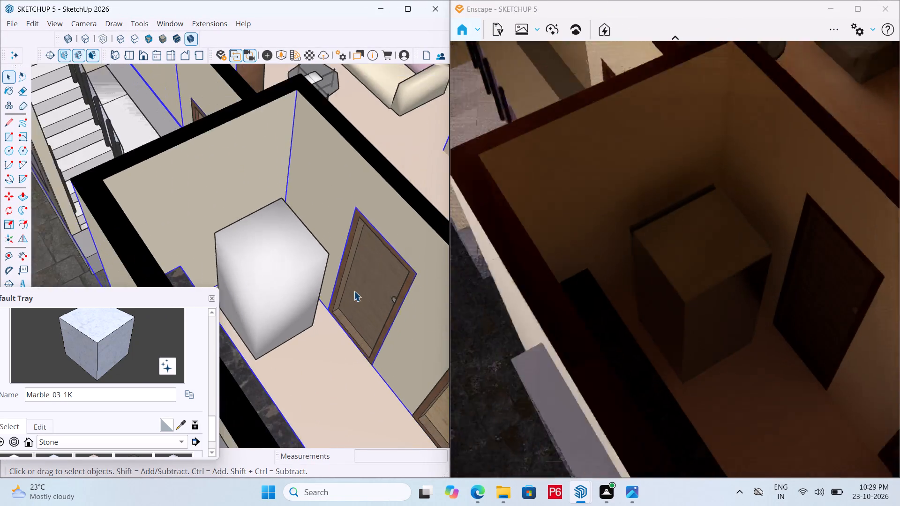
scroll(354, 291, down, 2)
scroll(269, 286, up, 13)
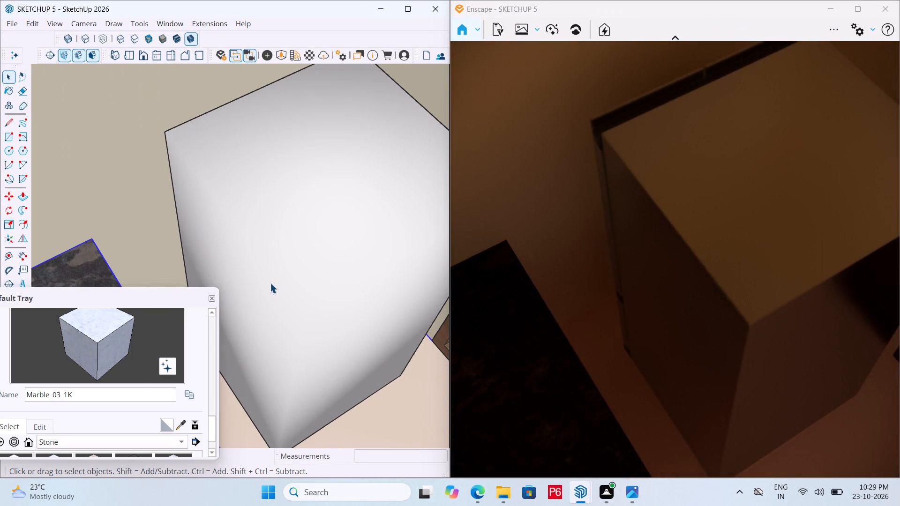
scroll(263, 246, up, 3)
scroll(263, 245, down, 7)
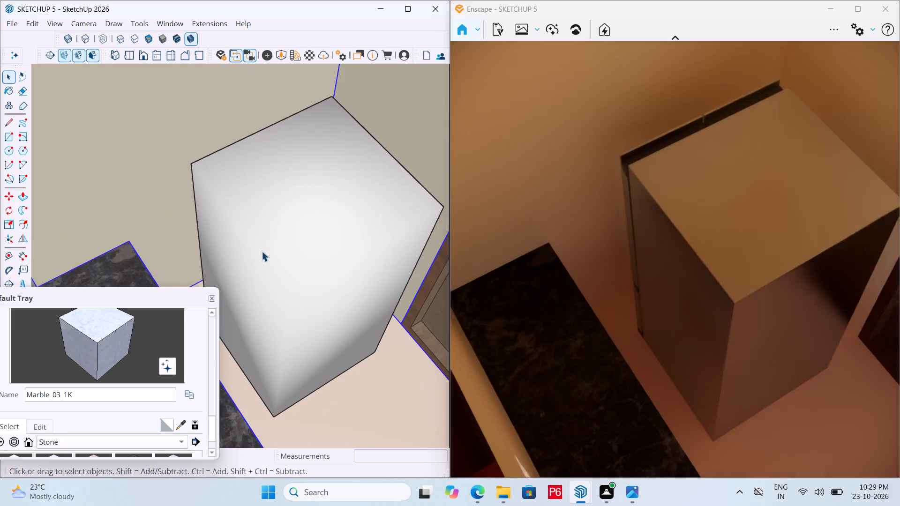
scroll(262, 253, down, 12)
middle_drag(256, 270, 208, 295)
scroll(207, 294, up, 1)
scroll(234, 241, down, 4)
click(257, 268)
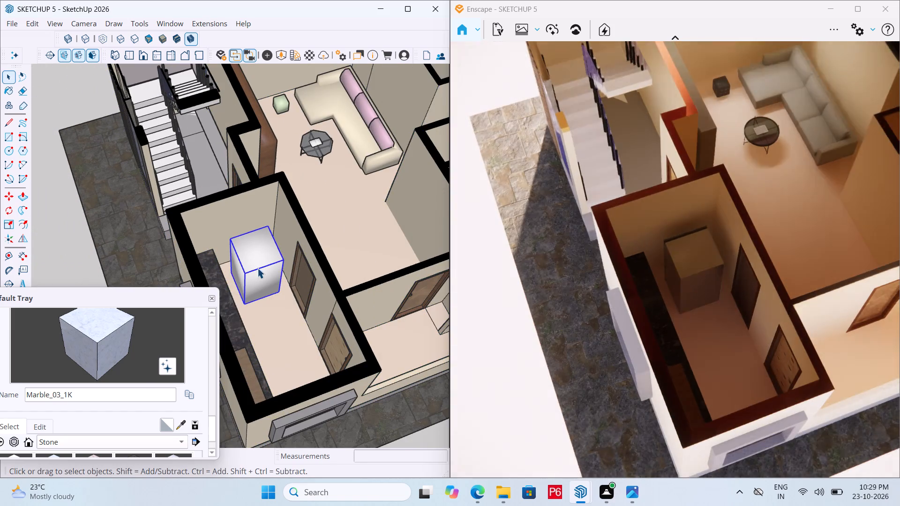
scroll(267, 310, up, 2)
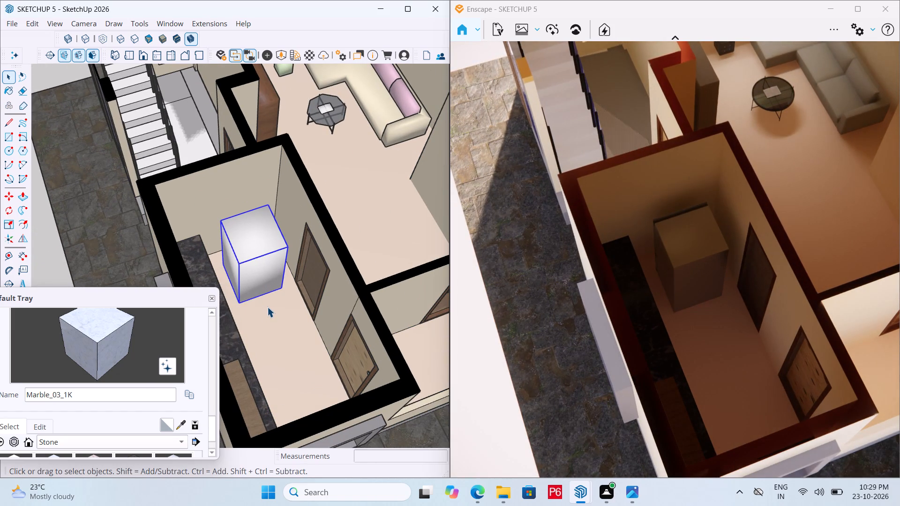
key(q)
click(244, 307)
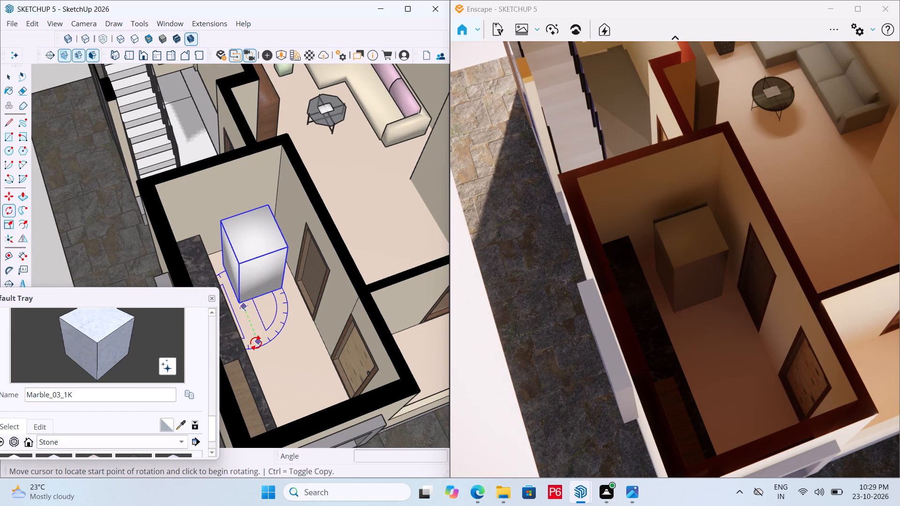
click(256, 342)
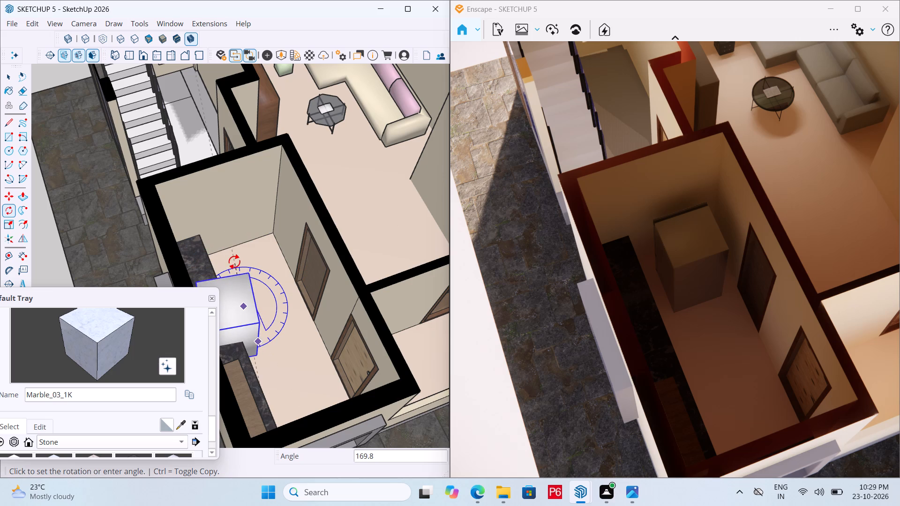
scroll(230, 257, up, 6)
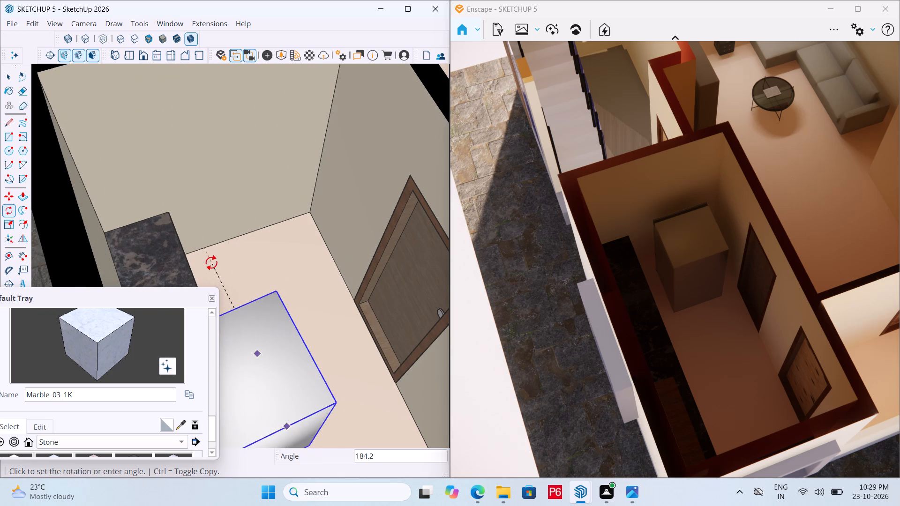
click(221, 260)
scroll(258, 235, down, 2)
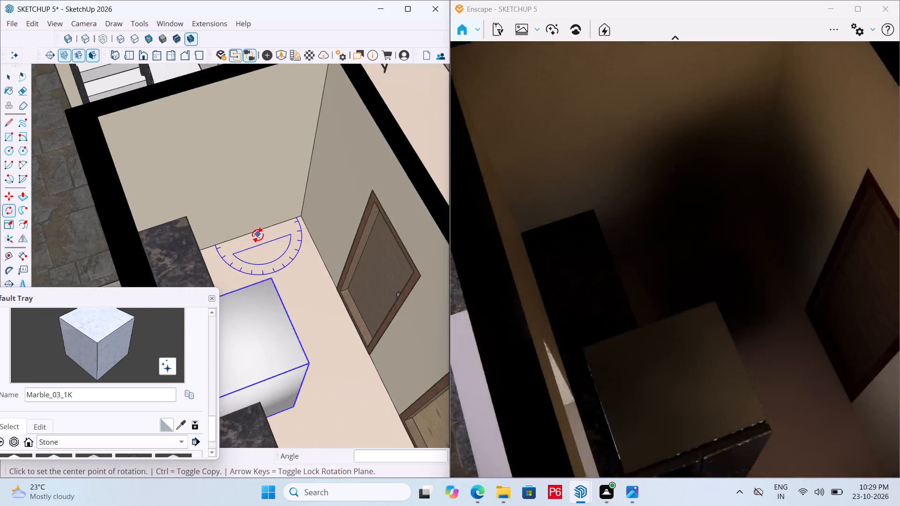
scroll(258, 235, down, 3)
key(space)
Save the model.
middle_drag(311, 303, 225, 287)
key(ctrl+s)
key(ctrl+s)
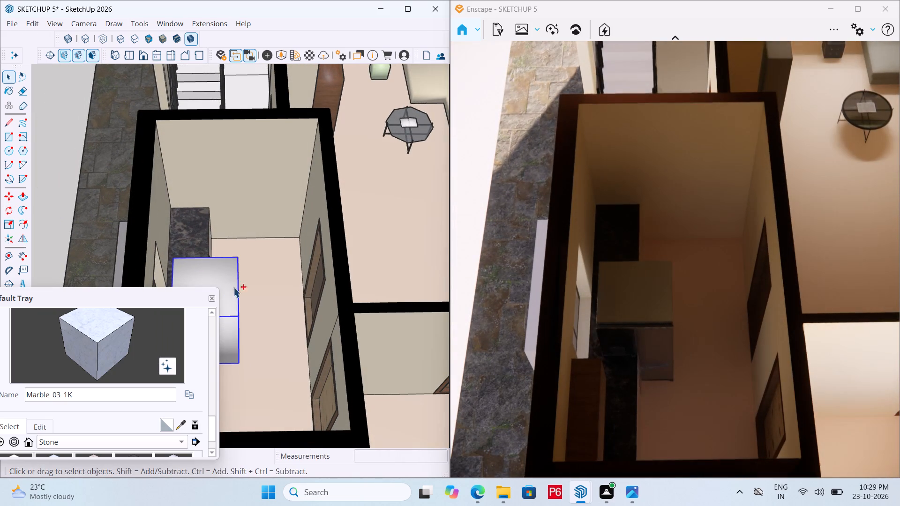
key(ctrl+s)
key(ctrl+s)
key(space)
Move the refrigerator away from the counter into the kitchen's far corner, against the back wall and the wall with the doors.
scroll(344, 284, down, 4)
scroll(400, 277, down, 2)
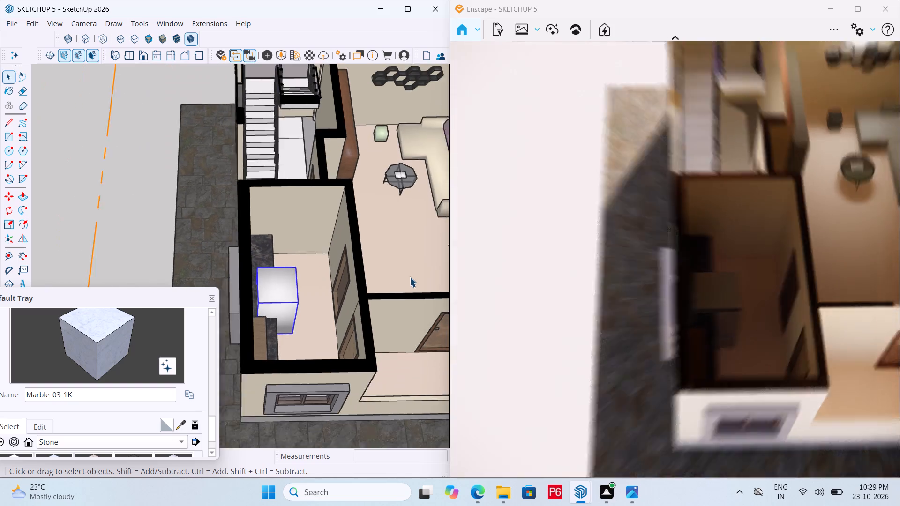
scroll(410, 277, down, 2)
middle_drag(368, 279, 301, 263)
scroll(306, 314, up, 9)
middle_drag(305, 317, 272, 310)
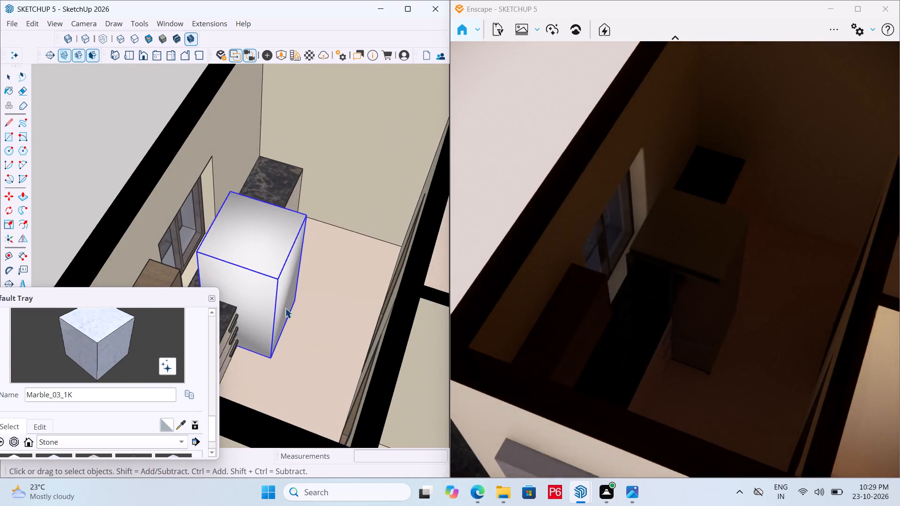
scroll(295, 304, up, 6)
key(m)
click(298, 296)
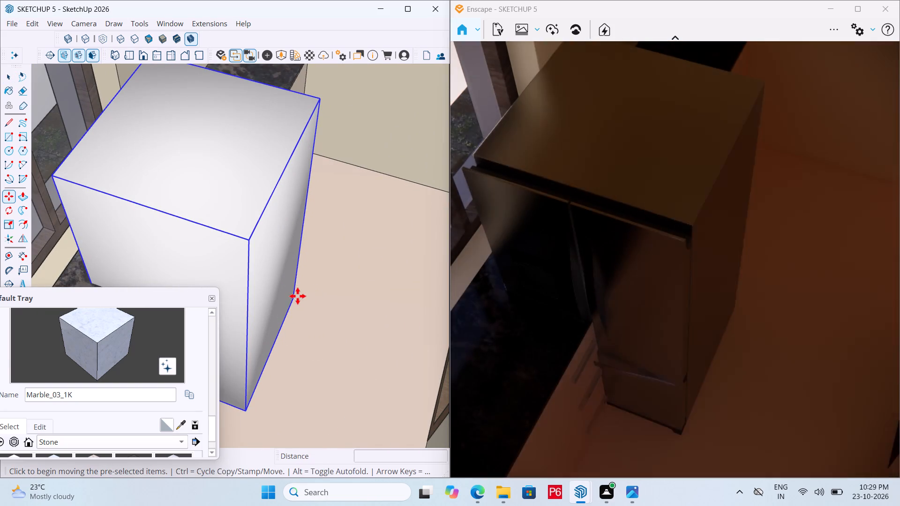
scroll(357, 254, down, 6)
scroll(337, 296, down, 1)
middle_drag(341, 298, 381, 299)
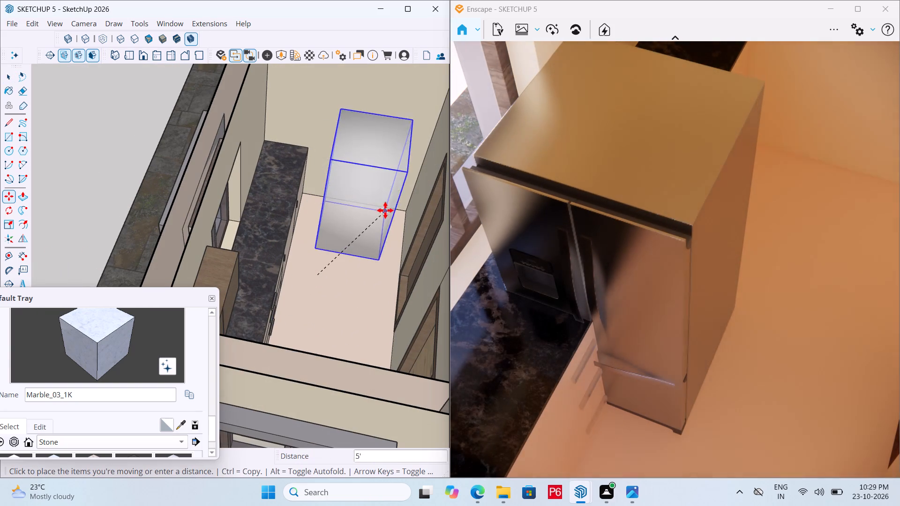
drag(401, 207, 396, 209)
Check the refrigerator's position in the kitchen corner and save the model.
scroll(333, 222, down, 4)
middle_drag(333, 241, 404, 263)
scroll(391, 168, up, 9)
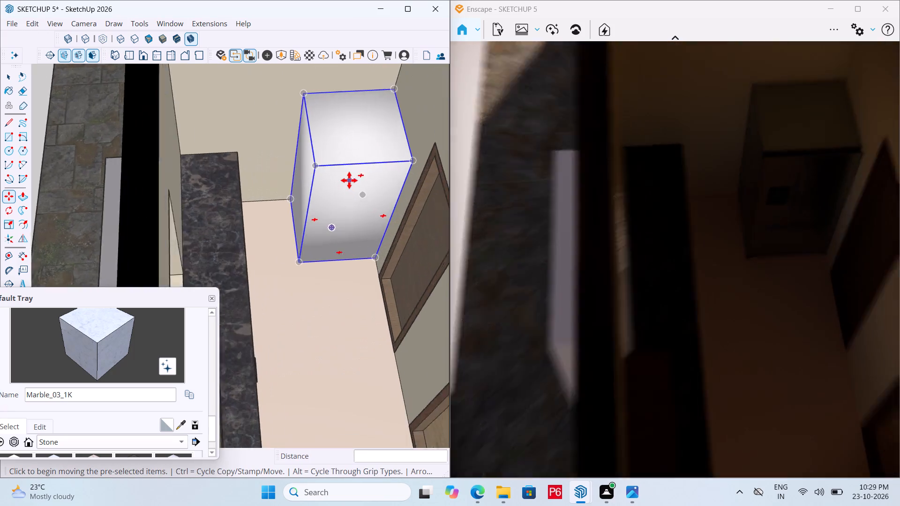
scroll(349, 180, up, 13)
scroll(366, 201, down, 2)
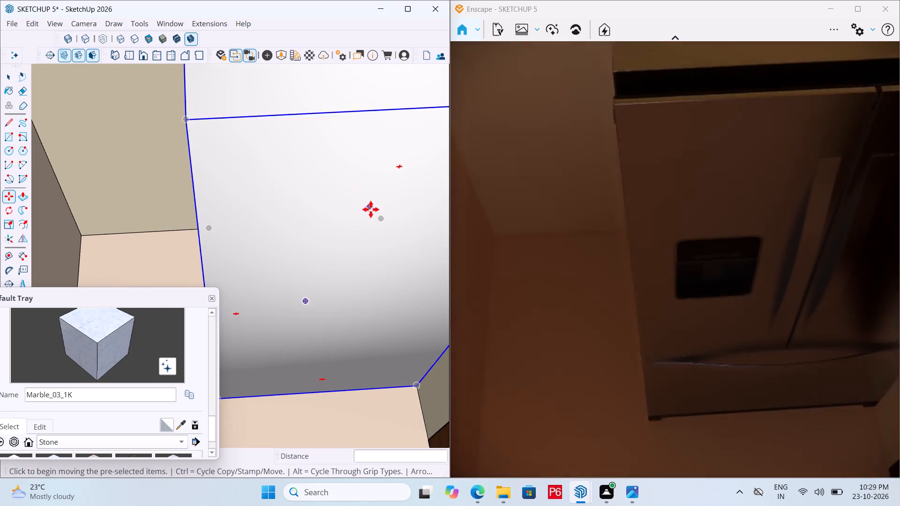
scroll(371, 209, down, 2)
key(ctrl+s)
key(ctrl+s)
key(ctrl+s)
key(ctrl+s)
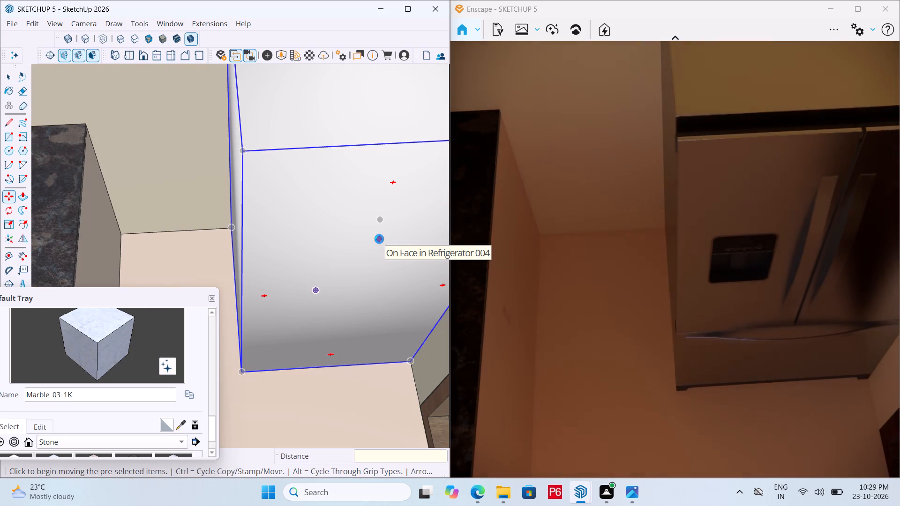
key(ctrl+s)
key(ctrl+s)
key(ctrl+s)
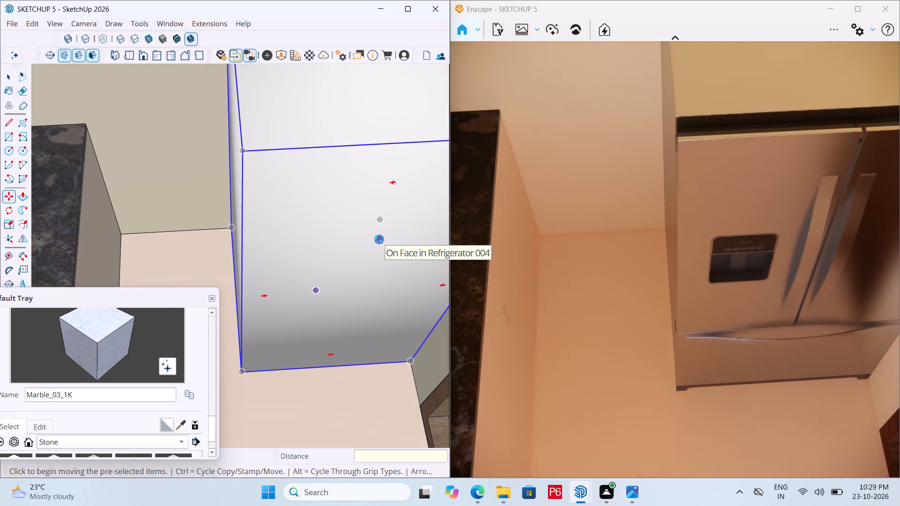
key(space)
Examine the refrigerator and its clearance to the counter and walls, from close up and from outside the house.
scroll(382, 243, down, 1)
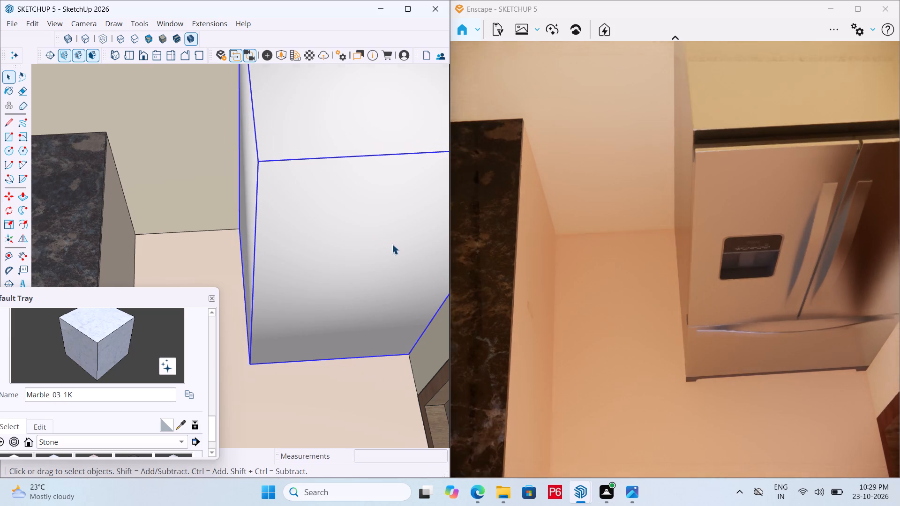
scroll(392, 244, down, 11)
middle_drag(409, 258, 428, 231)
scroll(409, 207, up, 8)
middle_drag(415, 218, 443, 219)
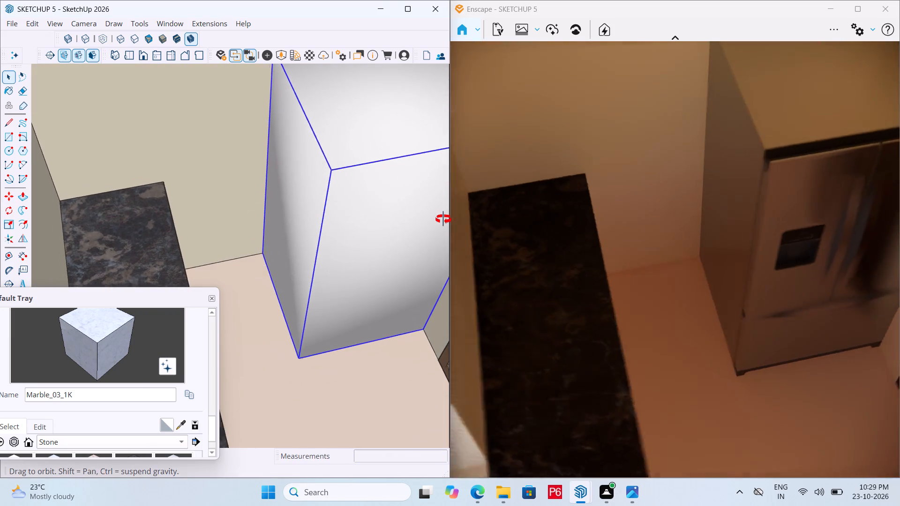
middle_drag(443, 219, 444, 219)
scroll(326, 220, down, 10)
middle_drag(370, 224, 262, 205)
scroll(288, 155, down, 15)
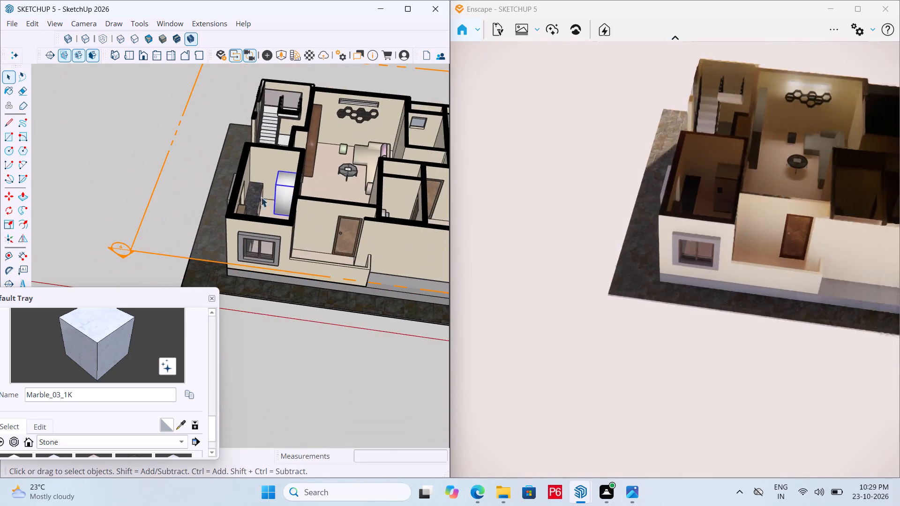
scroll(261, 197, down, 5)
Turn off the horizontal section cut through the house and delete its section plane.
key(space)
double_click(367, 314)
double_click(308, 293)
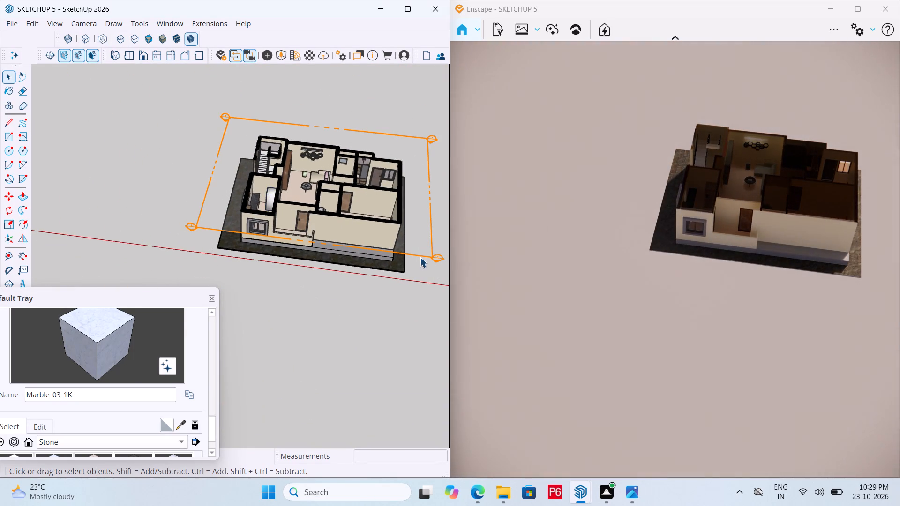
double_click(423, 254)
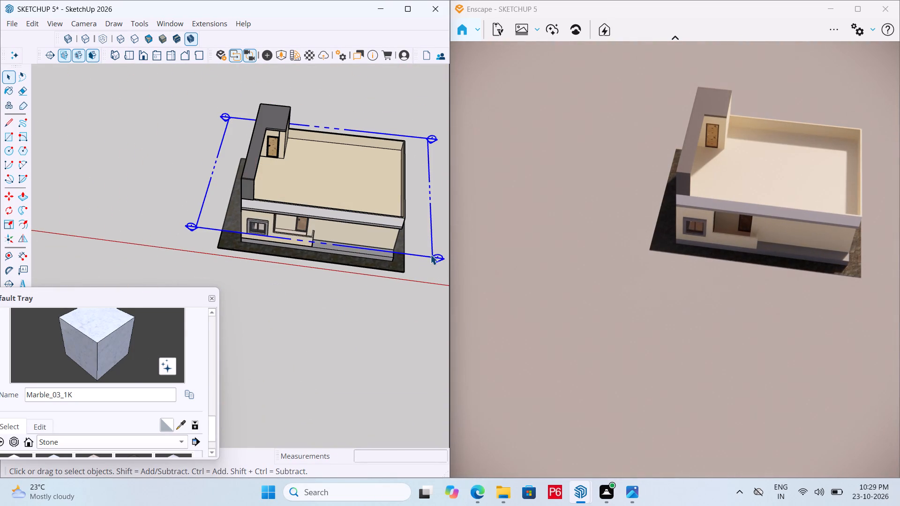
click(430, 254)
key(Delete)
Save the model with the whole house exterior in view.
middle_drag(266, 250, 540, 218)
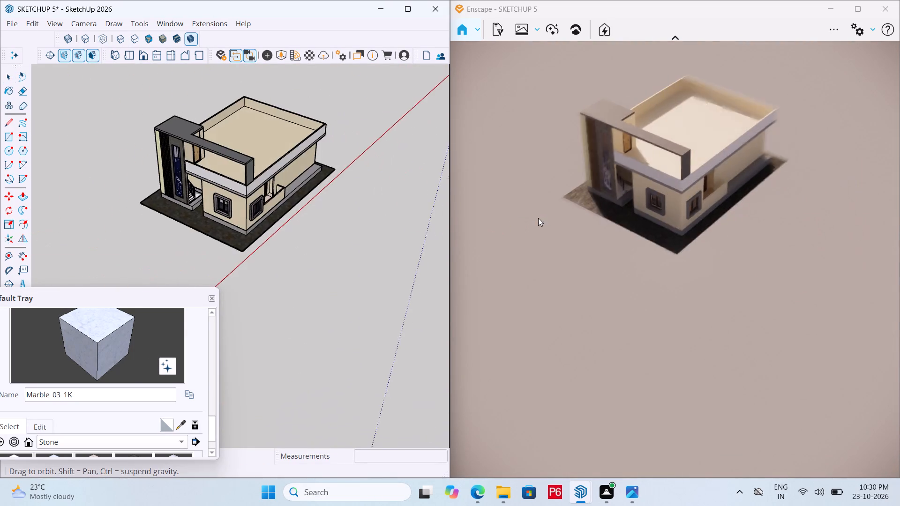
middle_drag(275, 222, 340, 130)
key(ctrl+s)
key(ctrl+s)
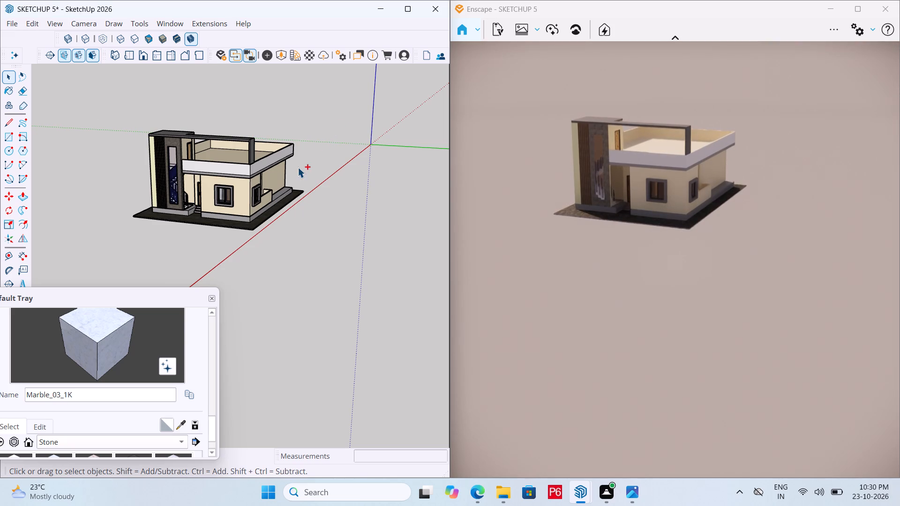
key(ctrl+s)
key(ctrl+s)
key(ctrl+s)
key(ctrl+s)
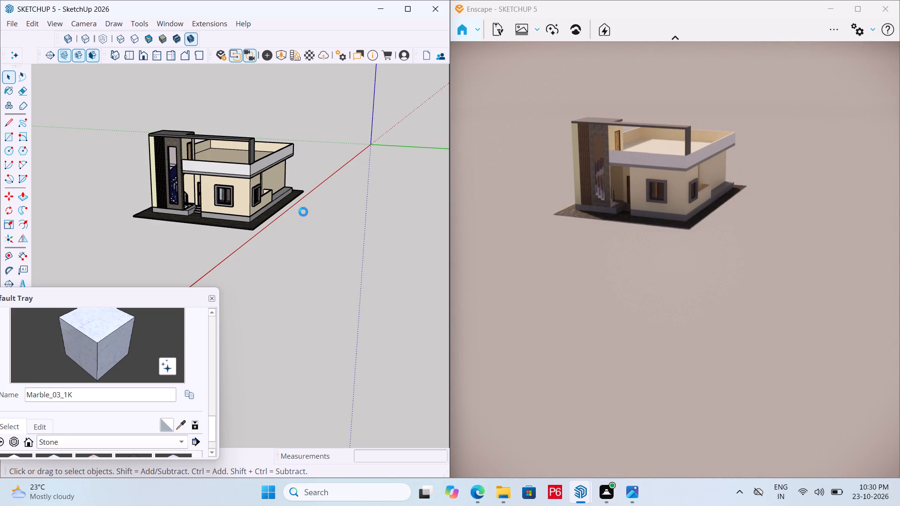
key(space)
key(space)
Examine the uncut house exterior from the front, side and roof level, including the entrance and the rooftop parapet.
scroll(364, 233, down, 2)
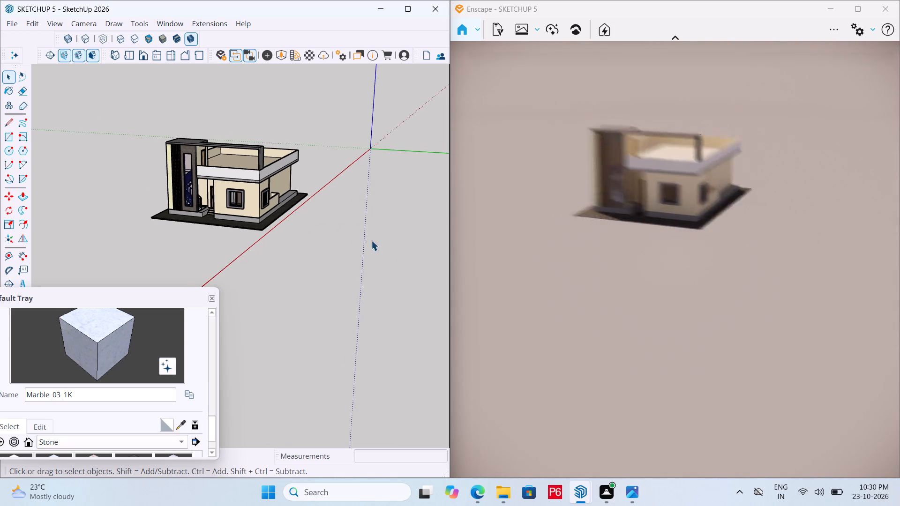
scroll(371, 240, down, 2)
middle_drag(220, 182, 203, 124)
scroll(273, 210, up, 7)
middle_drag(224, 221, 193, 231)
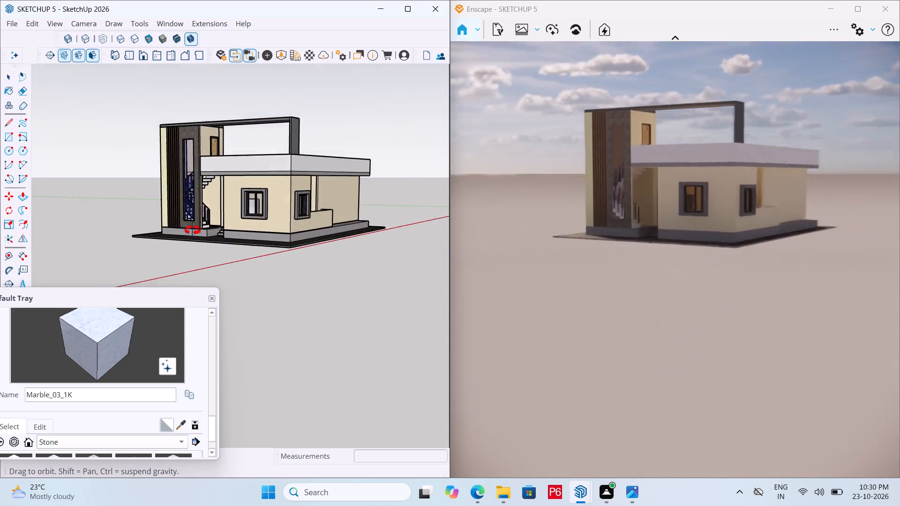
middle_drag(193, 231, 292, 281)
scroll(426, 221, down, 5)
middle_drag(327, 208, 213, 166)
scroll(354, 221, up, 7)
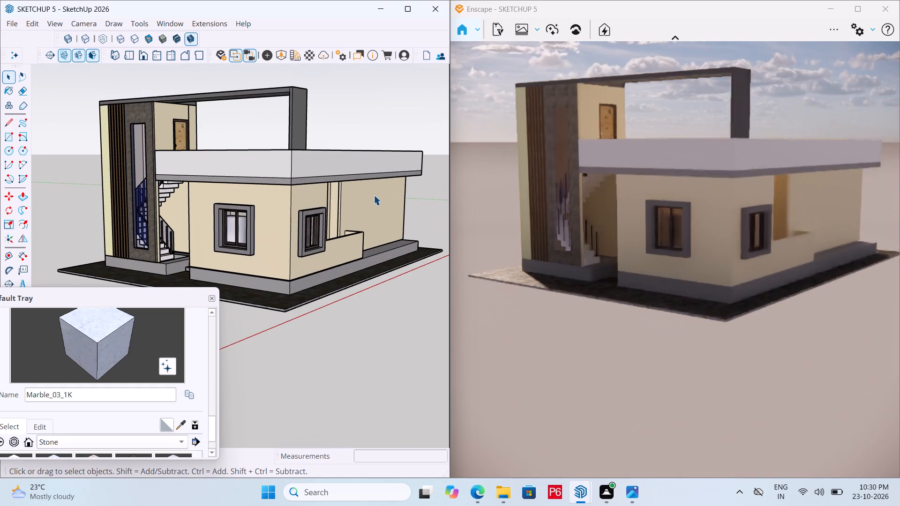
middle_drag(309, 243, 0, 296)
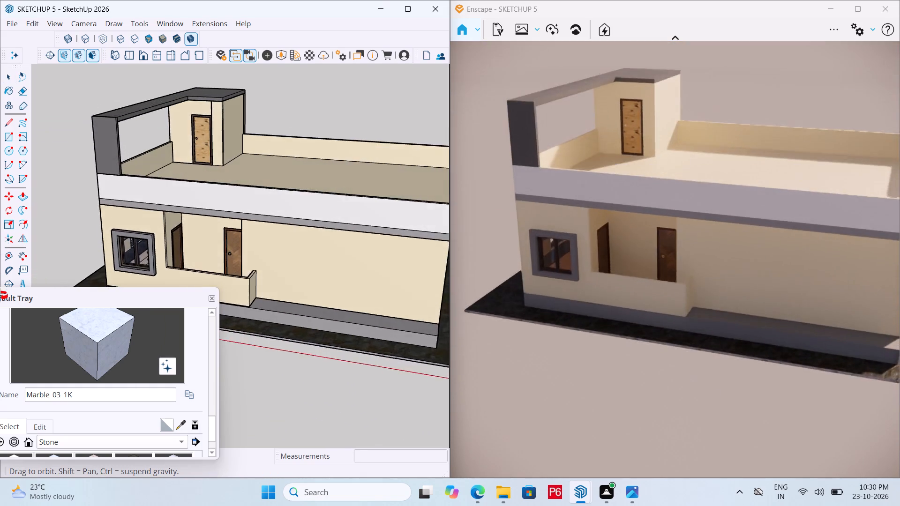
middle_drag(0, 296, 376, 244)
middle_drag(139, 276, 251, 281)
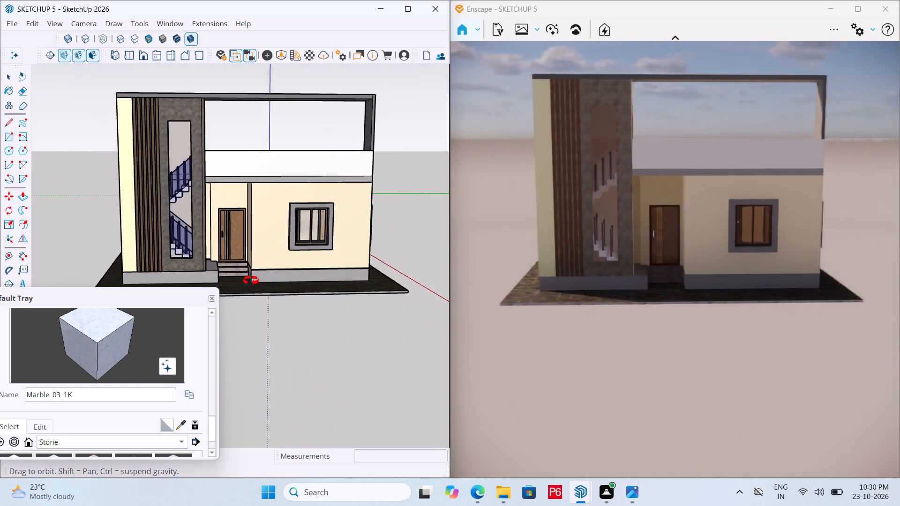
middle_drag(251, 281, 253, 275)
scroll(246, 244, up, 11)
scroll(212, 221, down, 7)
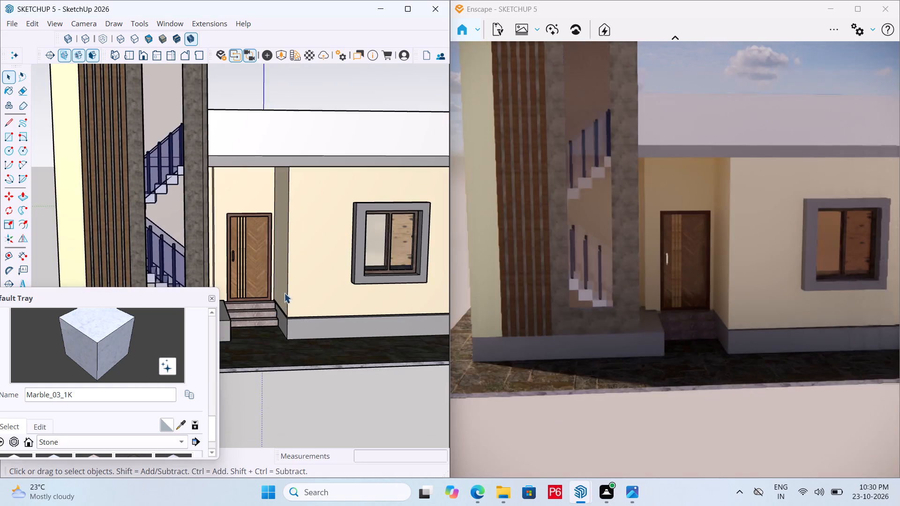
scroll(296, 285, down, 9)
middle_drag(380, 280, 202, 279)
scroll(317, 216, down, 4)
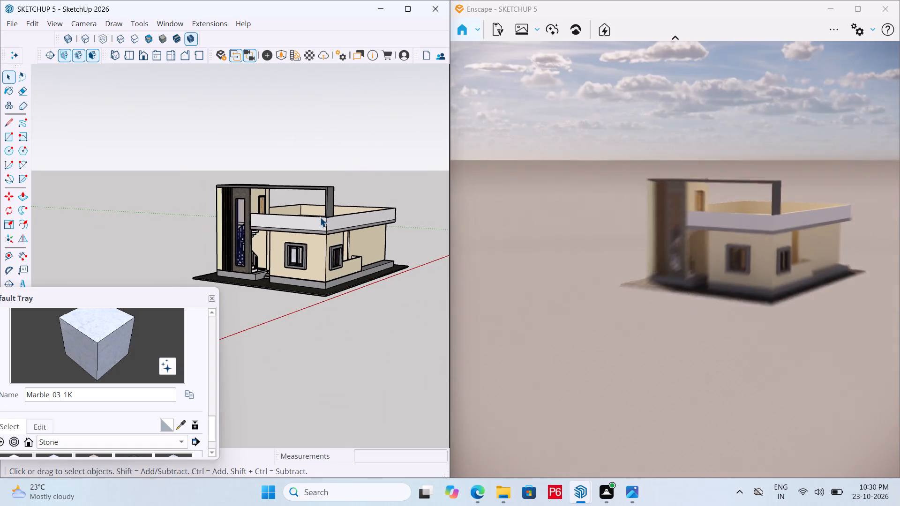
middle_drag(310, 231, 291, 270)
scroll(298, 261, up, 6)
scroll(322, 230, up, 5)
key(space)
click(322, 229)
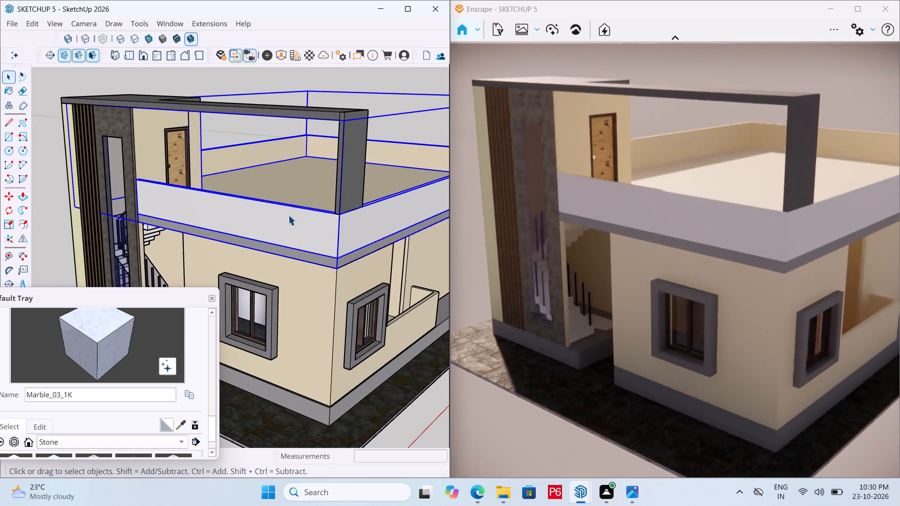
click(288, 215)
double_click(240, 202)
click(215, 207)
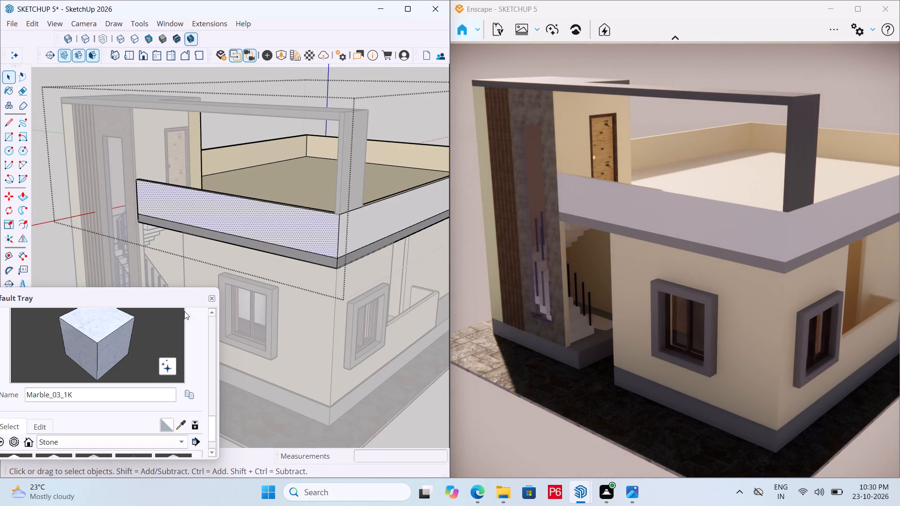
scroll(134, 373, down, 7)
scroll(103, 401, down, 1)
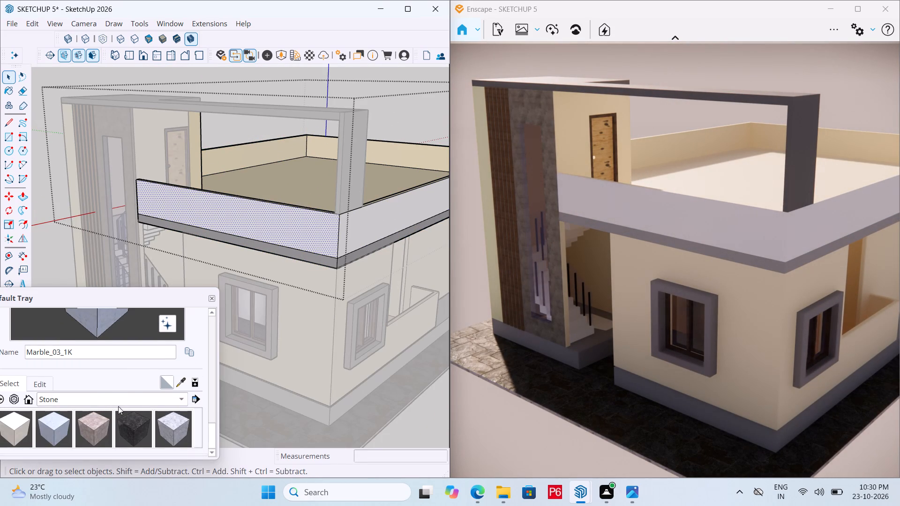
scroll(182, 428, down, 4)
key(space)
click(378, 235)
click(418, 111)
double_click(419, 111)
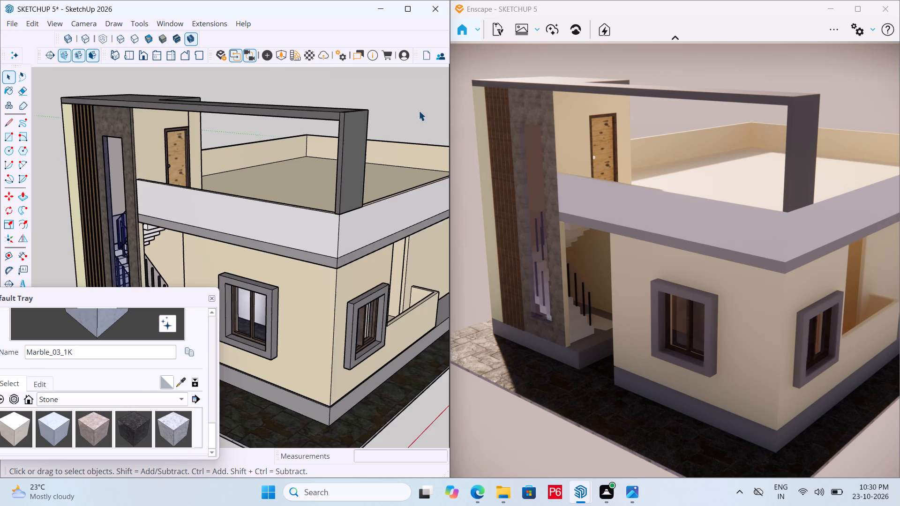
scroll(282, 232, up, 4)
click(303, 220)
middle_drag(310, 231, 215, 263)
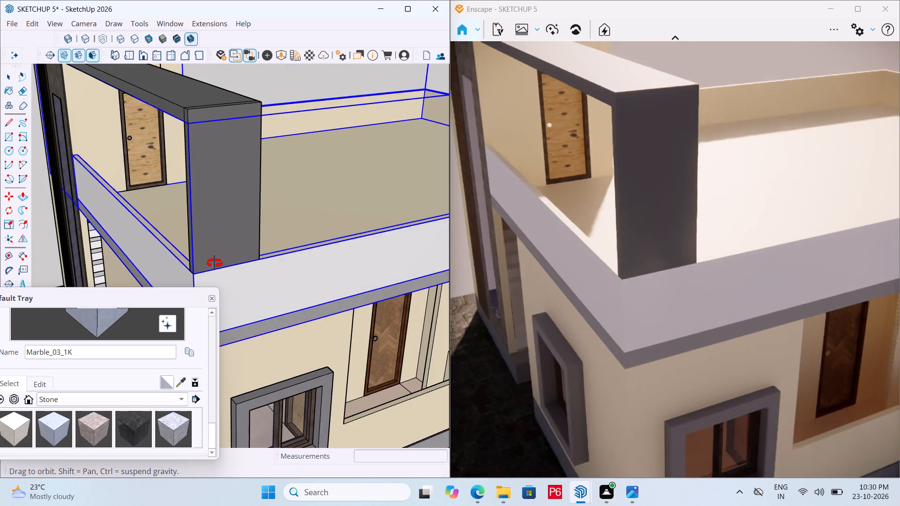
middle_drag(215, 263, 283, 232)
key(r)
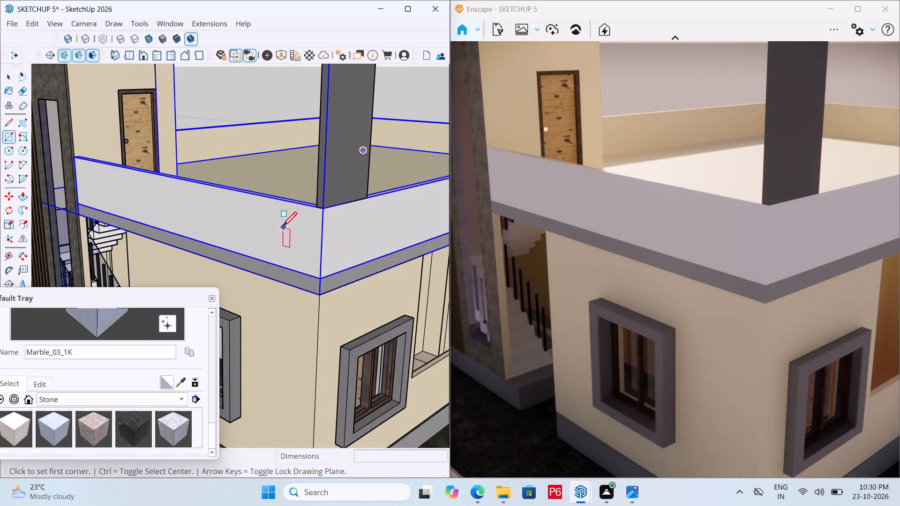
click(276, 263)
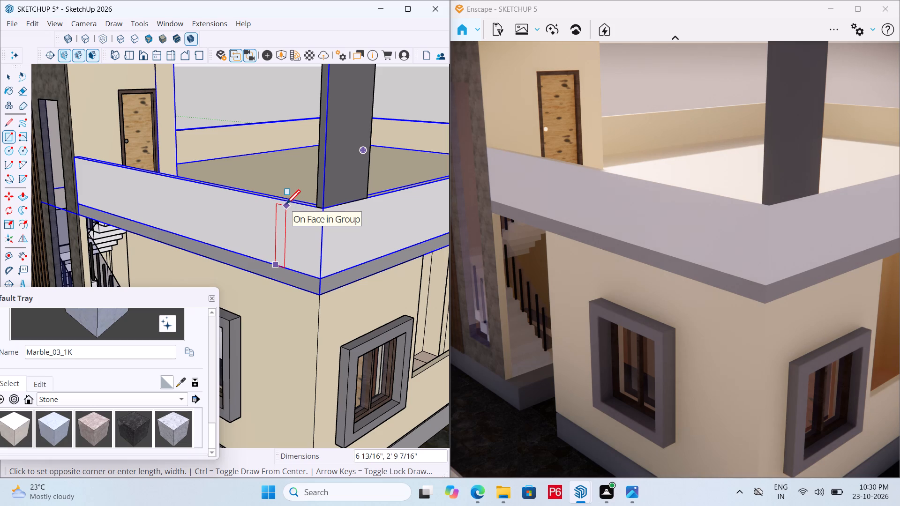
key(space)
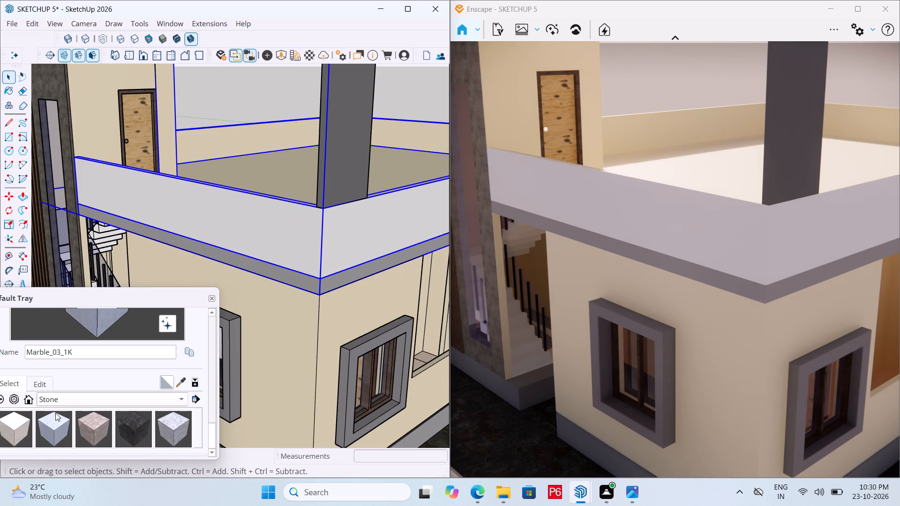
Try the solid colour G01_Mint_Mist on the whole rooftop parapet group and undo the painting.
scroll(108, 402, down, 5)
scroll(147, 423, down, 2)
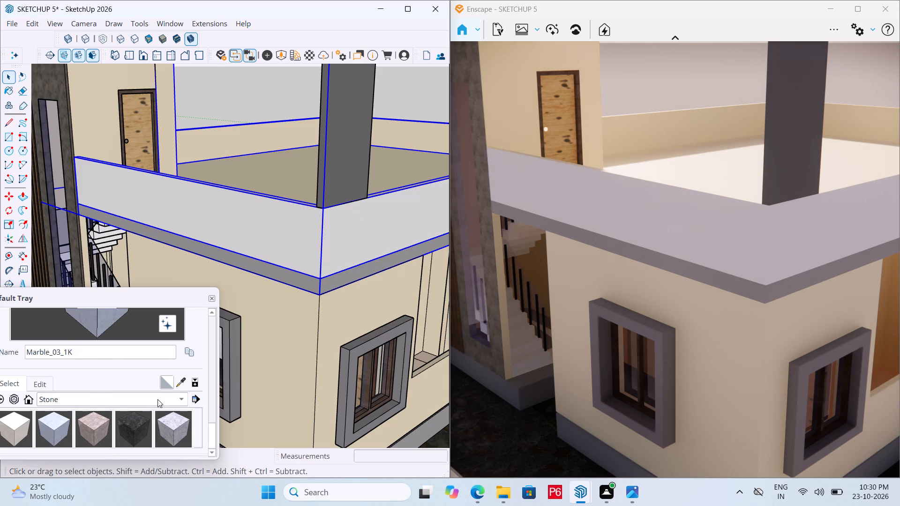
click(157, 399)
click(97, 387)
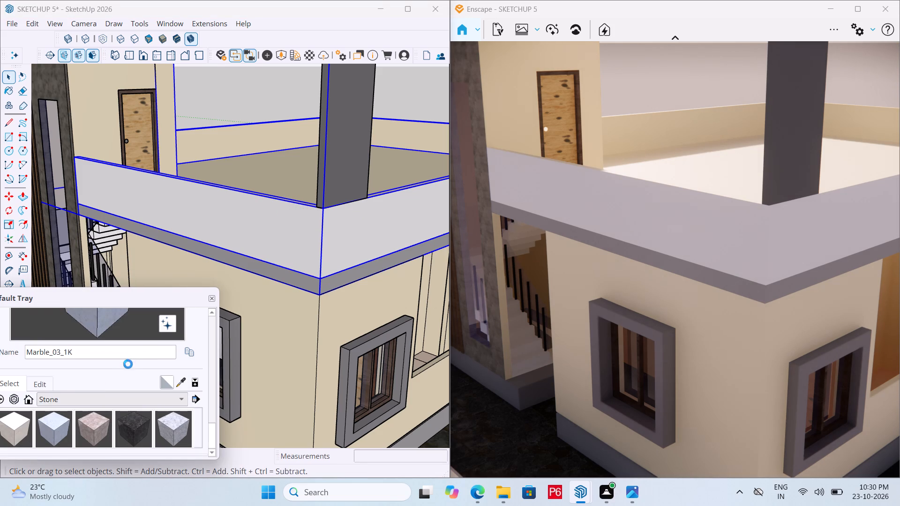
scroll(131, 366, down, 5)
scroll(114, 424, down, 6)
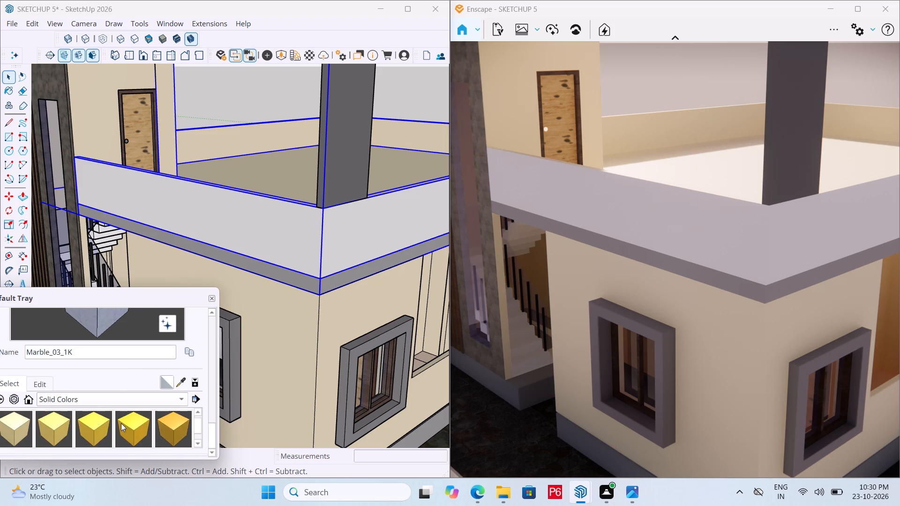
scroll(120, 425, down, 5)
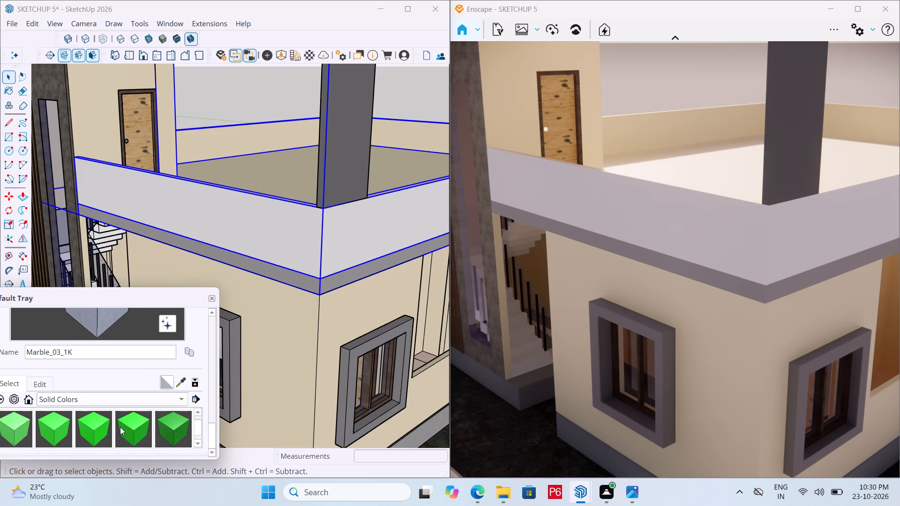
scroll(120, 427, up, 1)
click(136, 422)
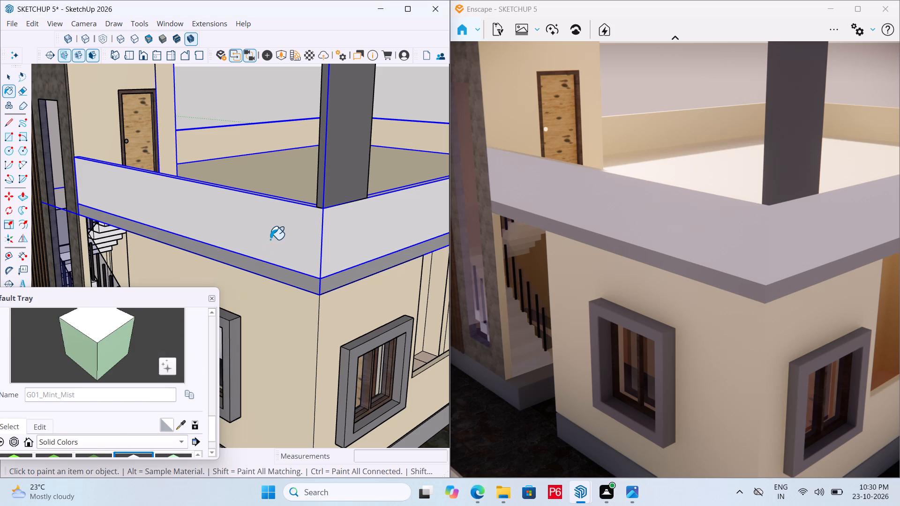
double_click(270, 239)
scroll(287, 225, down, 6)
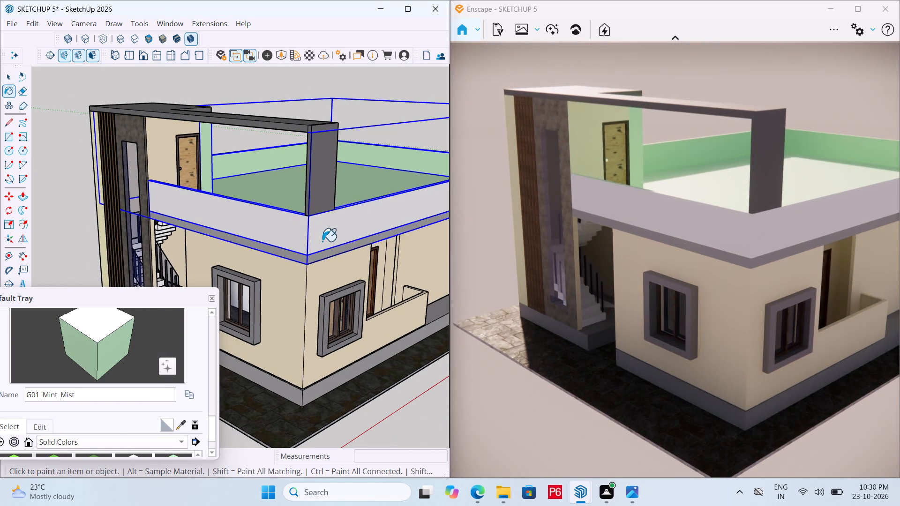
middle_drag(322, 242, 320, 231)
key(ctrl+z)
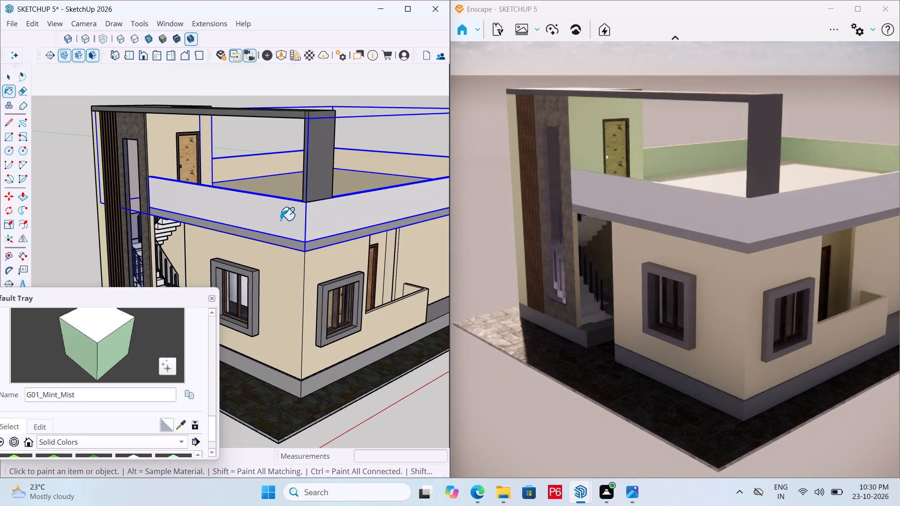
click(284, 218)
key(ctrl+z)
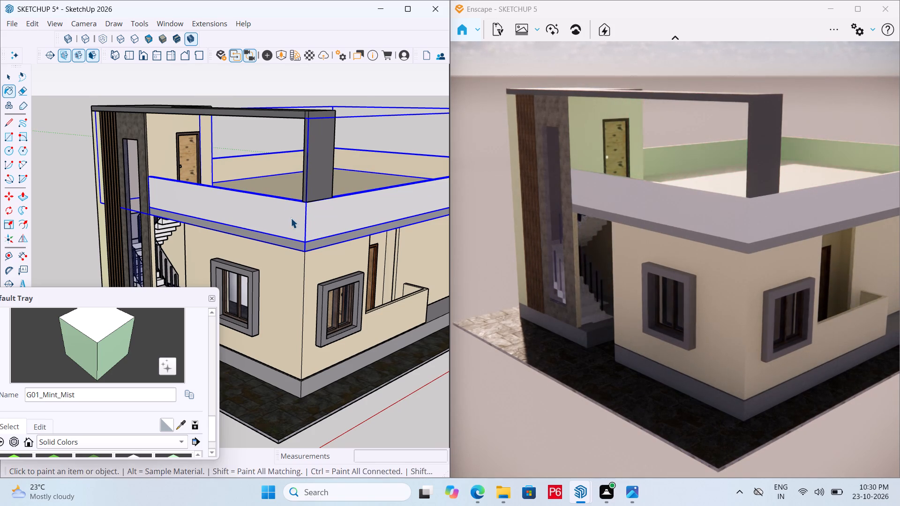
Open the rooftop parapet group for editing and paint its front outer face with the solid colour M00_Soft_Cloud.
key(space)
click(288, 216)
double_click(271, 209)
click(282, 208)
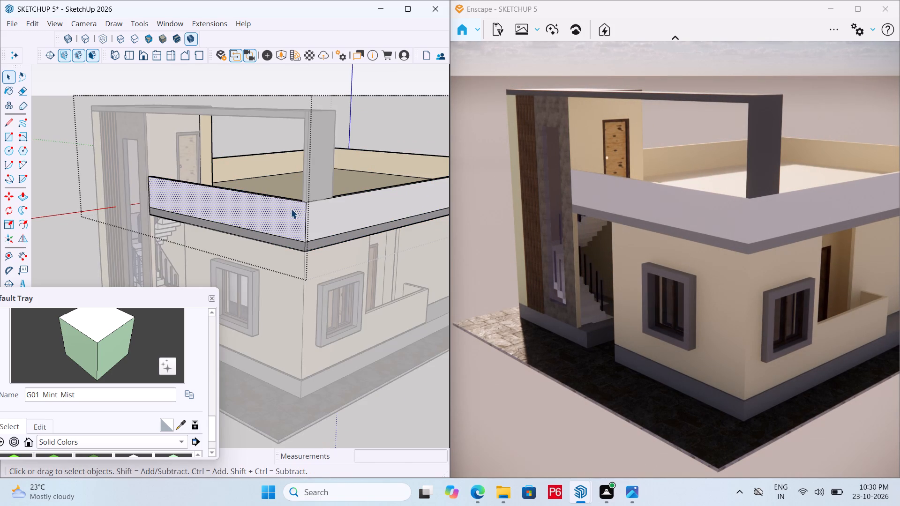
scroll(143, 412, down, 2)
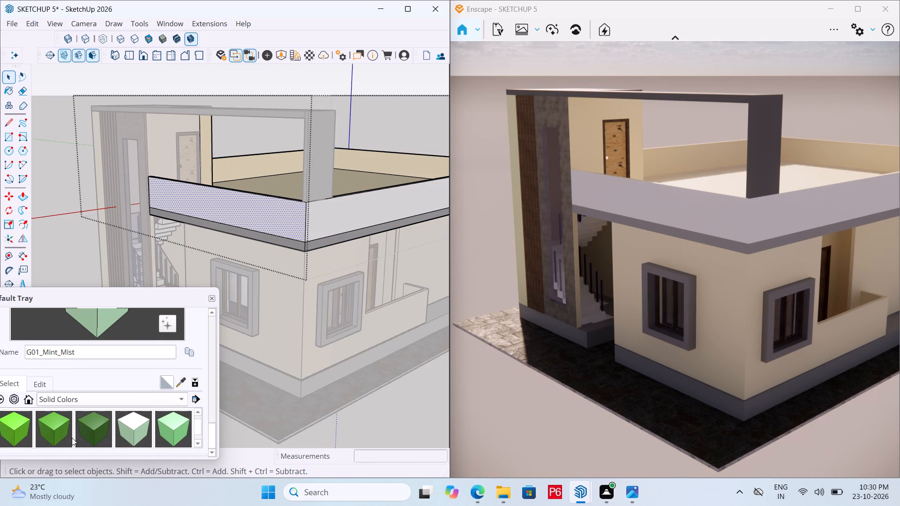
scroll(101, 418, down, 11)
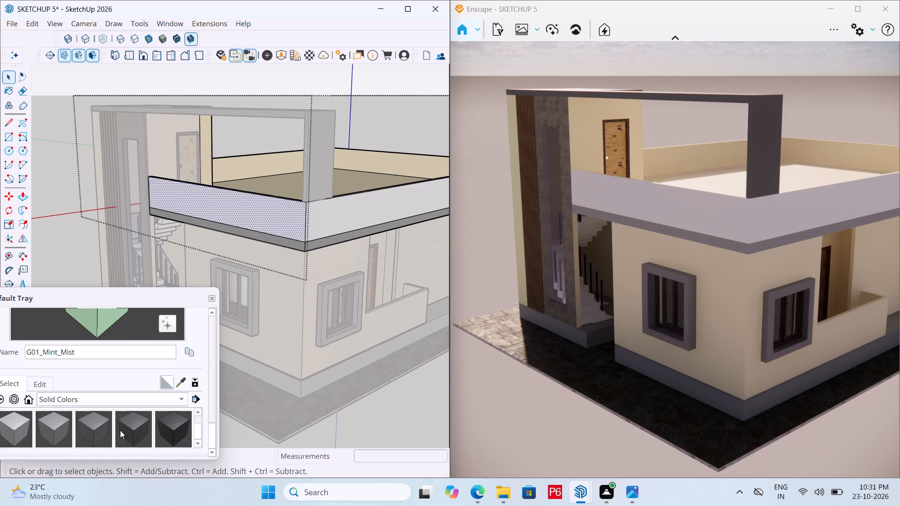
scroll(107, 433, up, 1)
click(63, 428)
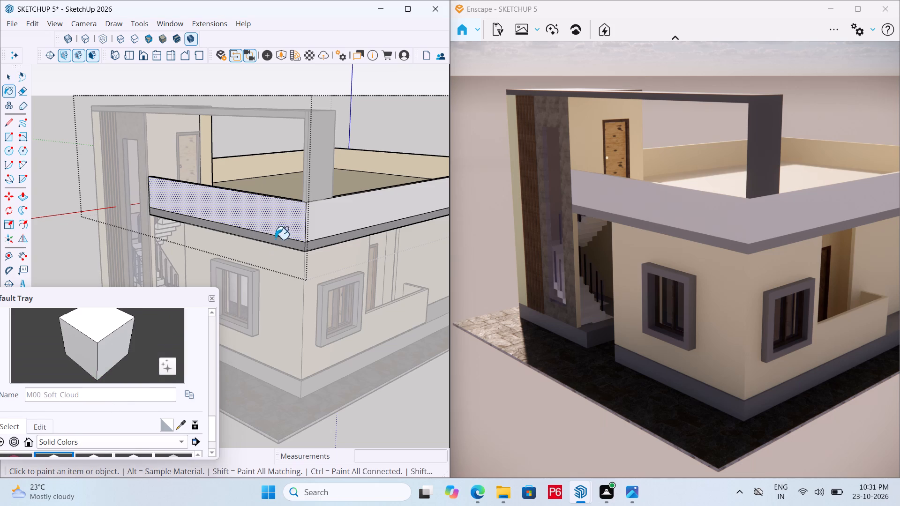
click(277, 230)
Paint the outer parapet faces on the front, both sides and rear of the house with the solid colour M02_Ash_Whisper.
scroll(117, 420, down, 2)
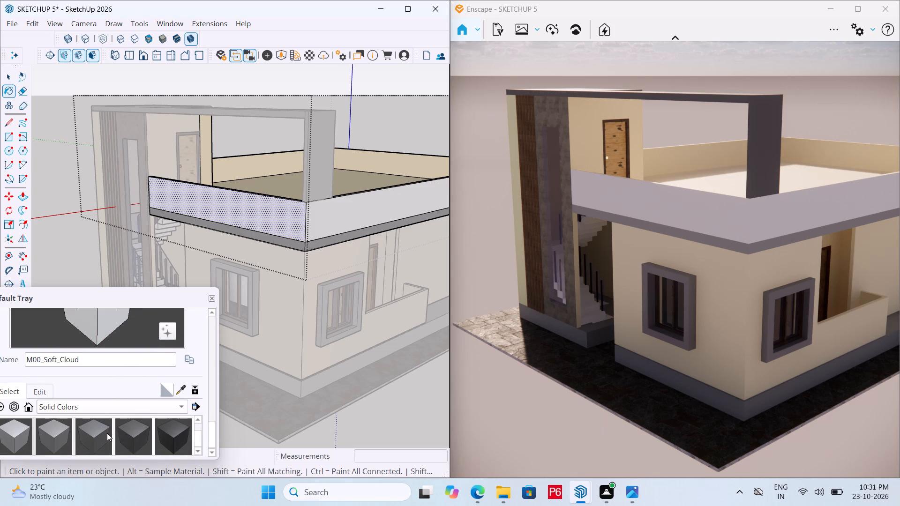
scroll(106, 433, up, 1)
click(135, 434)
click(277, 222)
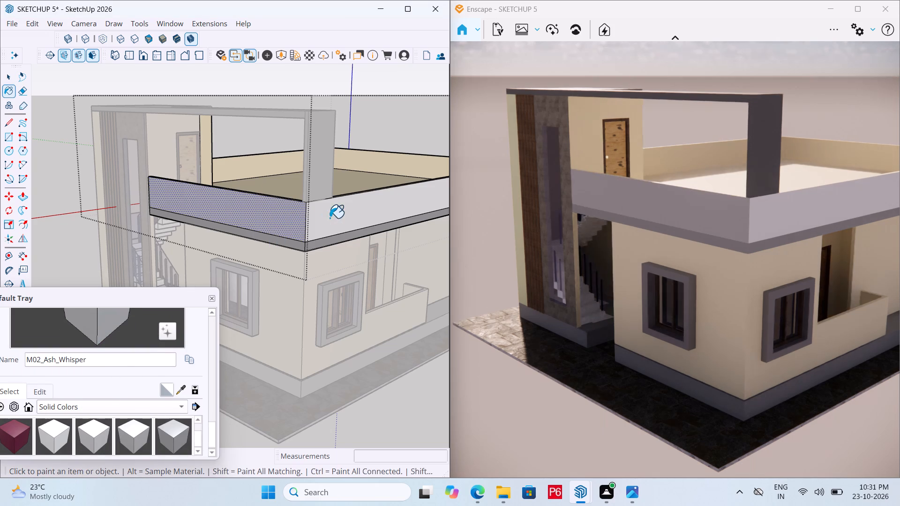
click(330, 218)
scroll(187, 259, down, 5)
middle_drag(340, 273, 172, 266)
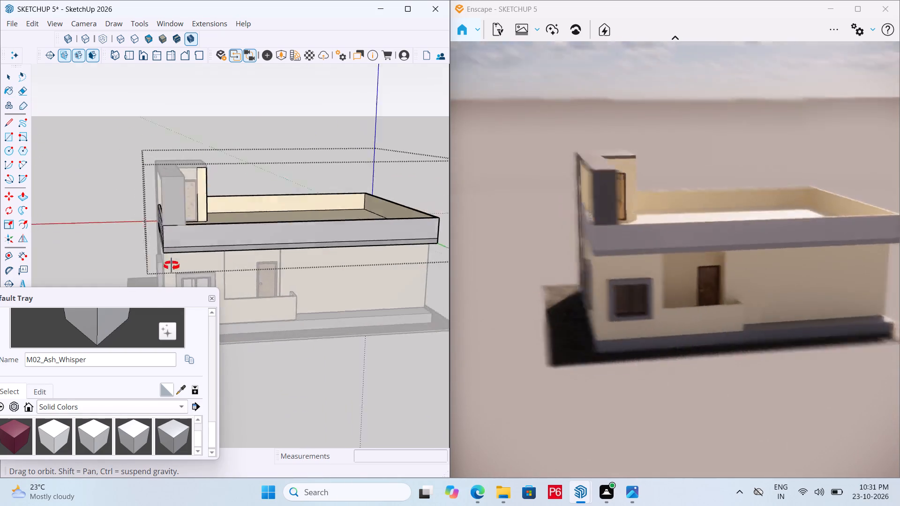
middle_drag(172, 266, 0, 278)
middle_drag(348, 274, 201, 273)
click(271, 256)
middle_drag(355, 251, 197, 268)
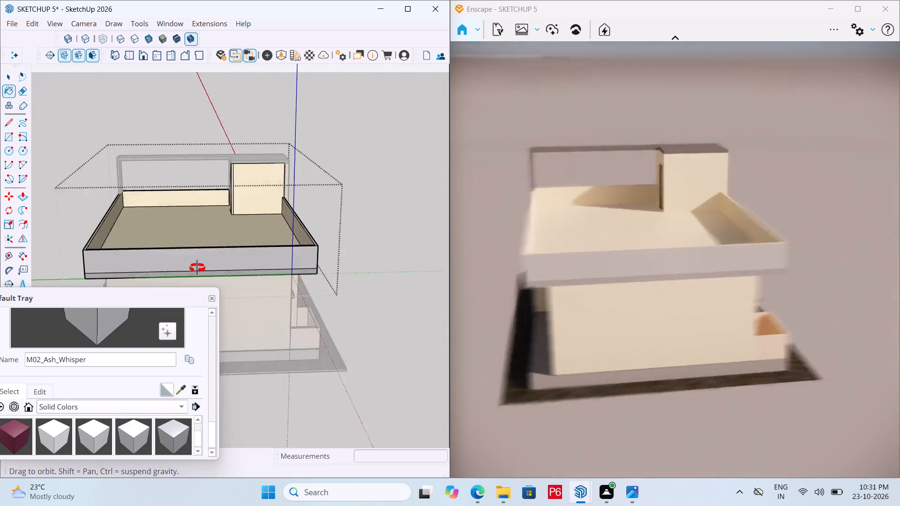
middle_drag(197, 268, 0, 274)
click(166, 235)
Save the model with the house's front facade in view and leave the Paint tool.
middle_drag(335, 231, 0, 246)
middle_drag(364, 238, 279, 236)
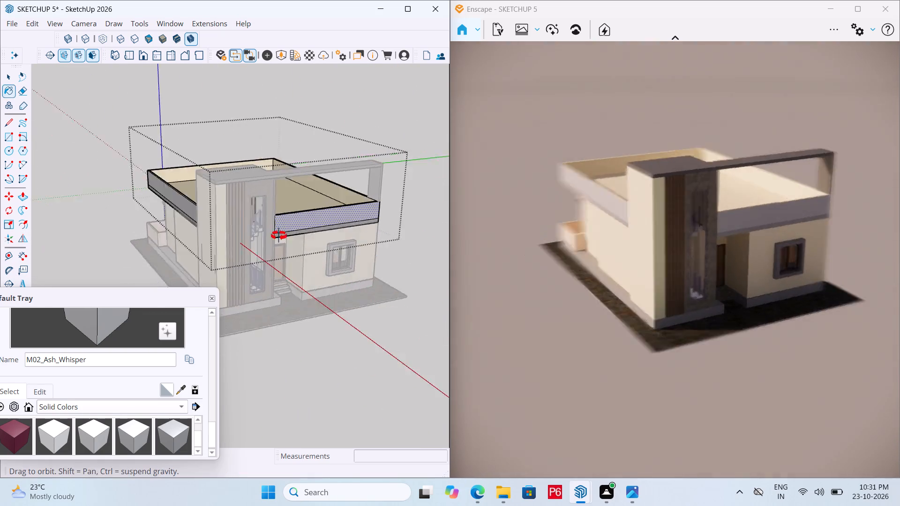
middle_drag(279, 236, 199, 227)
key(ctrl+s)
key(ctrl+s)
key(ctrl+s)
key(ctrl+s)
key(ctrl+s)
key(ctrl+s)
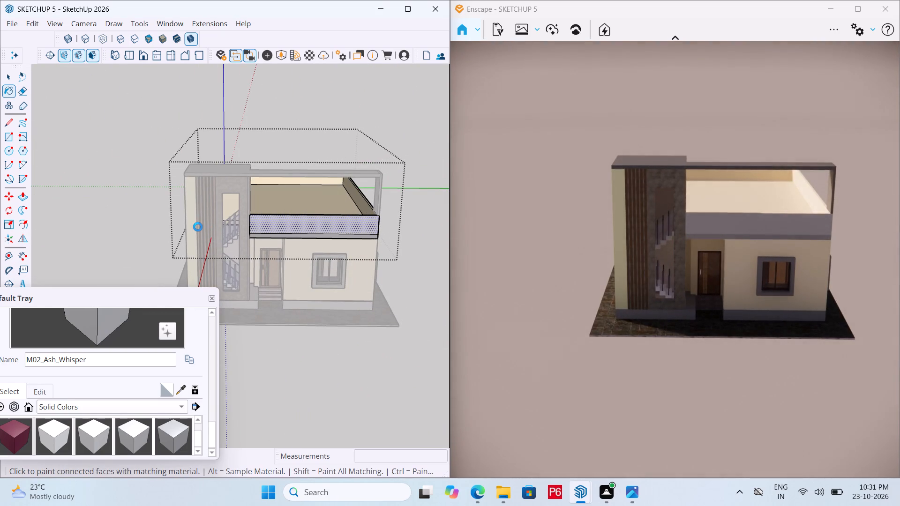
key(ctrl+s)
key(ctrl+s)
key(space)
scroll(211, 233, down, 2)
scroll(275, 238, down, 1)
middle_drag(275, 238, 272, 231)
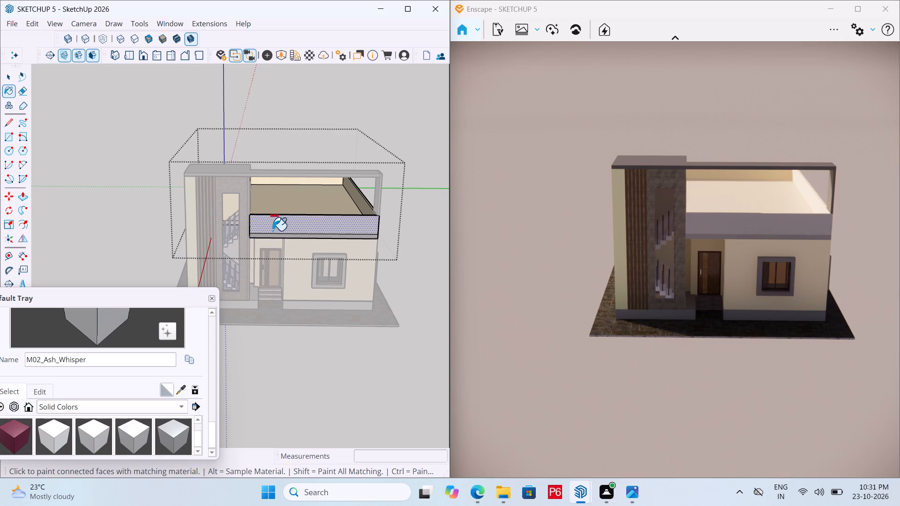
Close the rooftop parapet group and save the model with the house's front corner in view.
middle_drag(272, 231, 238, 198)
scroll(267, 238, down, 1)
middle_drag(267, 238, 214, 225)
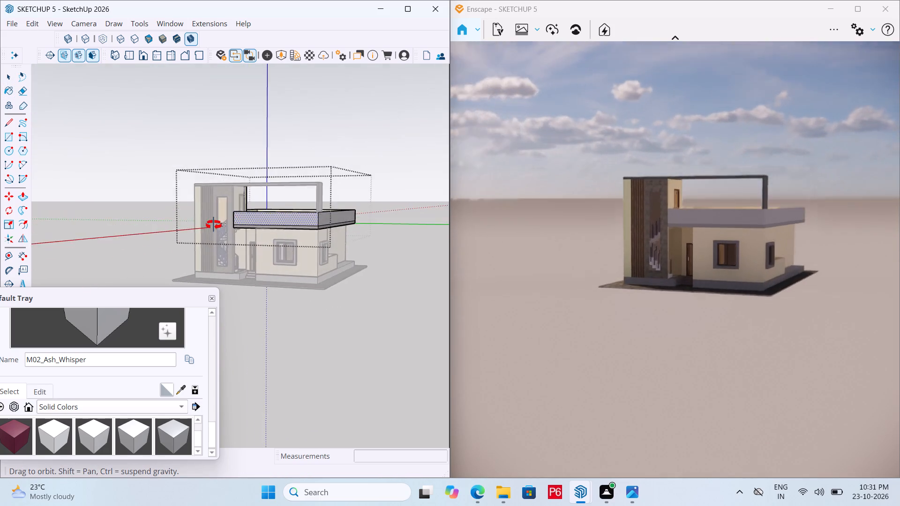
middle_drag(214, 225, 215, 258)
scroll(256, 188, up, 4)
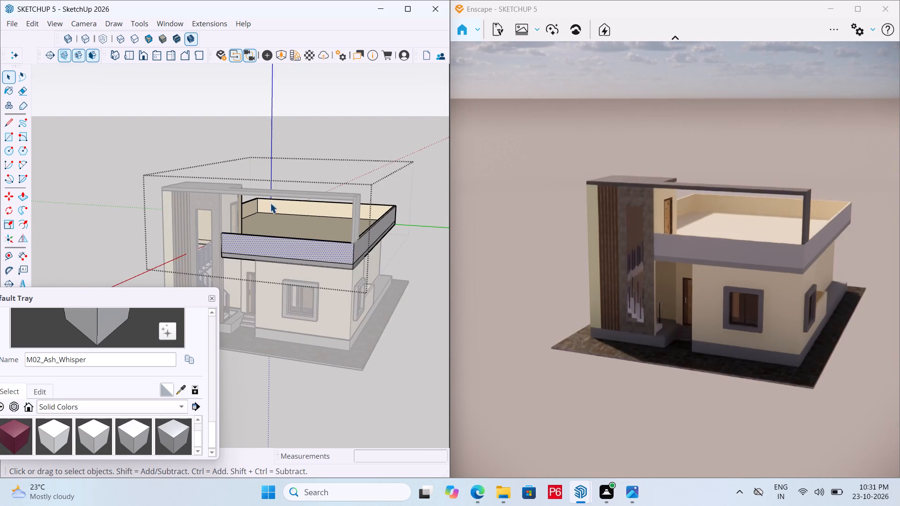
middle_drag(270, 201, 272, 168)
key(space)
click(394, 359)
middle_drag(265, 249, 243, 244)
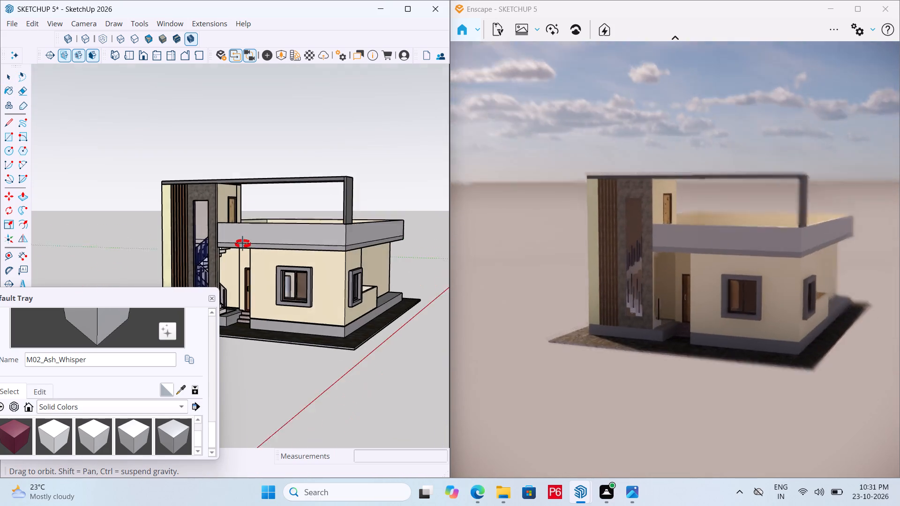
middle_drag(243, 244, 259, 244)
key(ctrl+s)
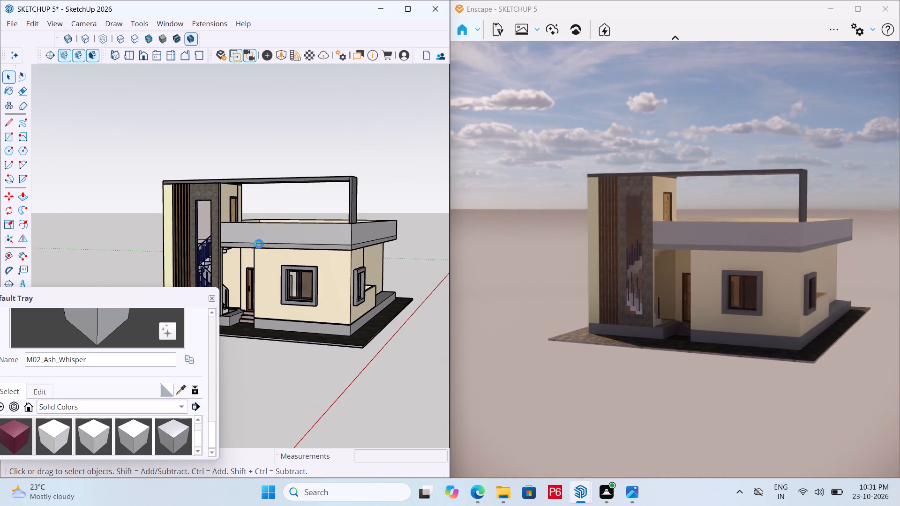
key(ctrl+s)
key(ctrl+s)
key(space)
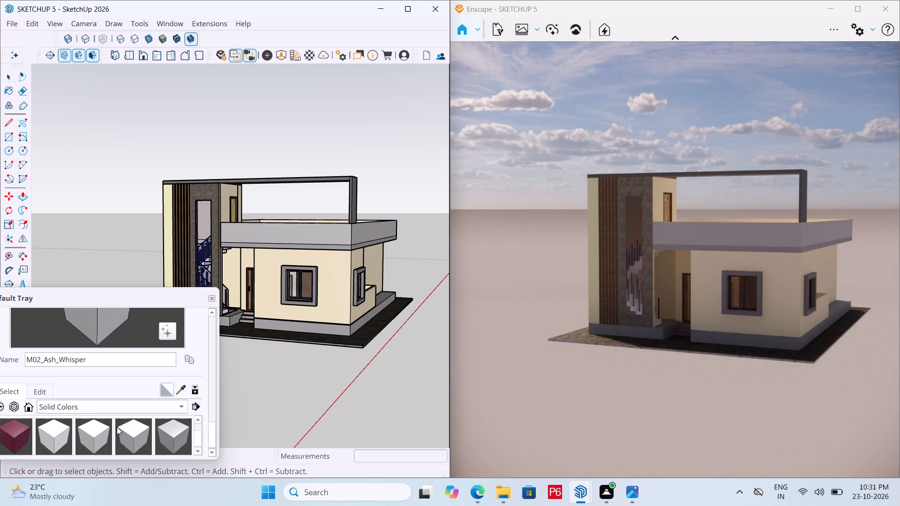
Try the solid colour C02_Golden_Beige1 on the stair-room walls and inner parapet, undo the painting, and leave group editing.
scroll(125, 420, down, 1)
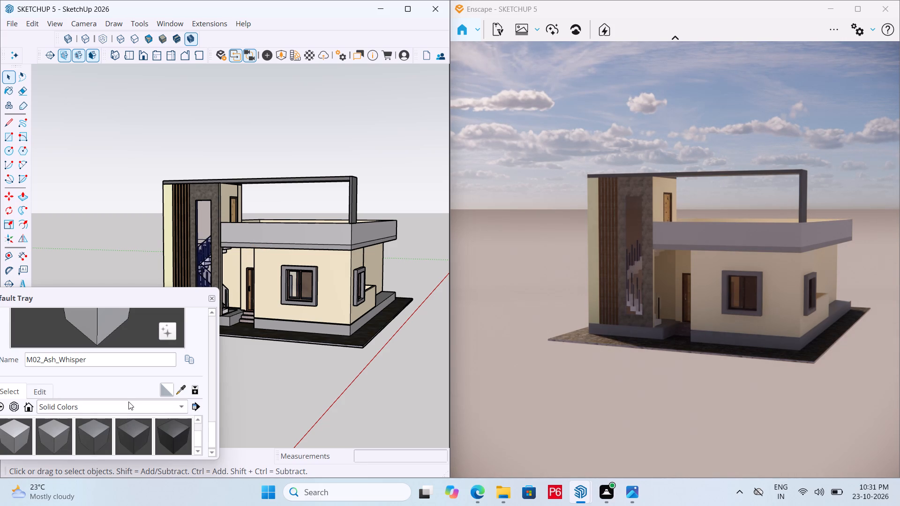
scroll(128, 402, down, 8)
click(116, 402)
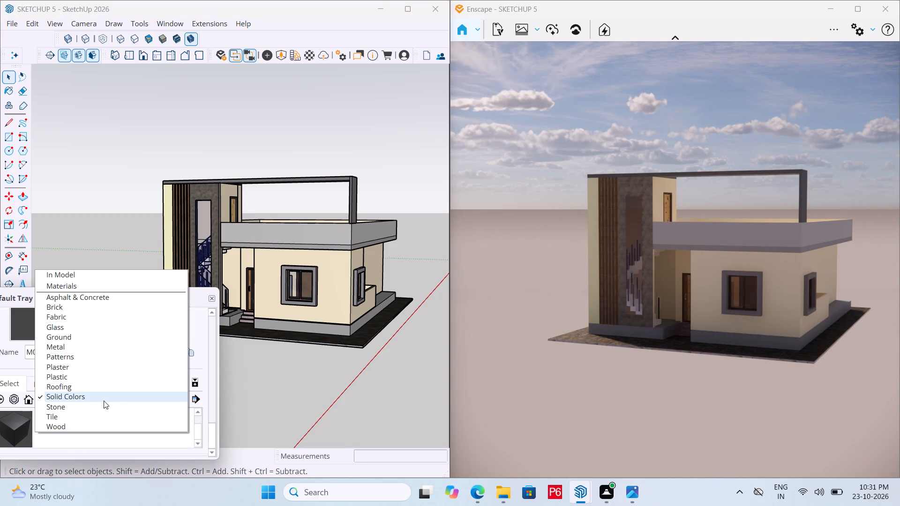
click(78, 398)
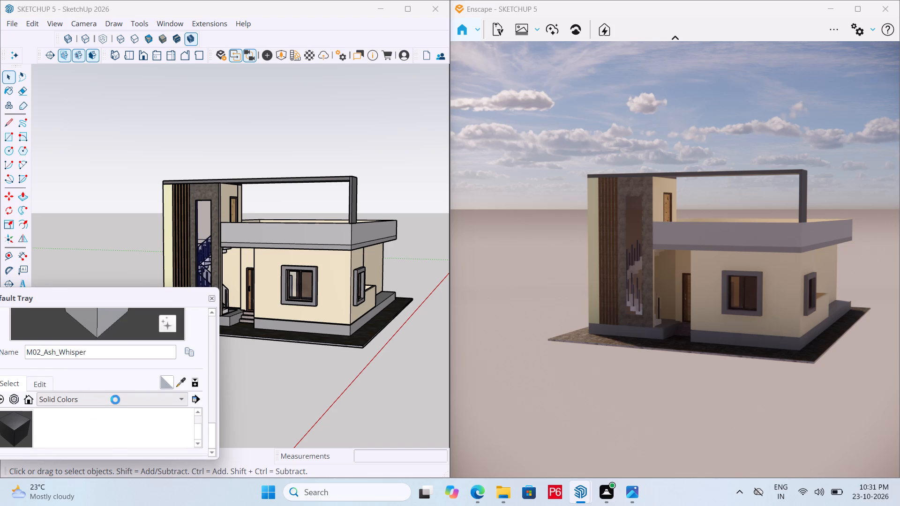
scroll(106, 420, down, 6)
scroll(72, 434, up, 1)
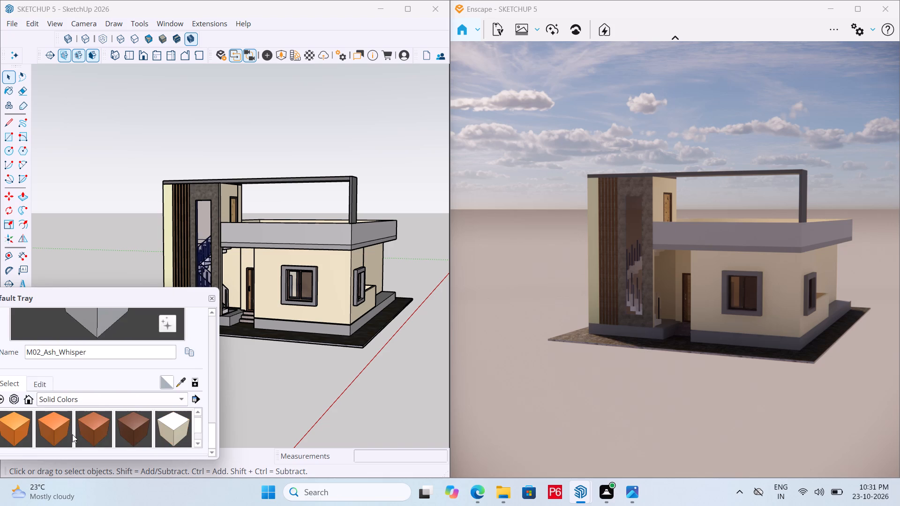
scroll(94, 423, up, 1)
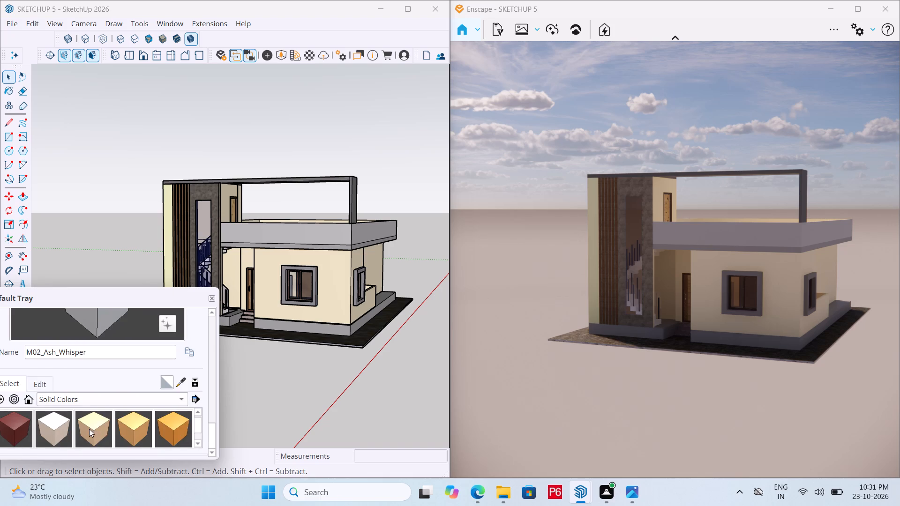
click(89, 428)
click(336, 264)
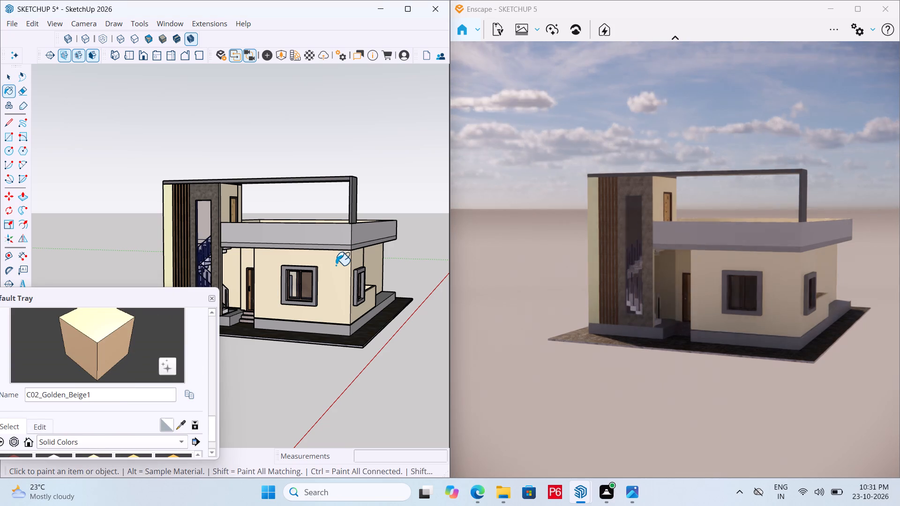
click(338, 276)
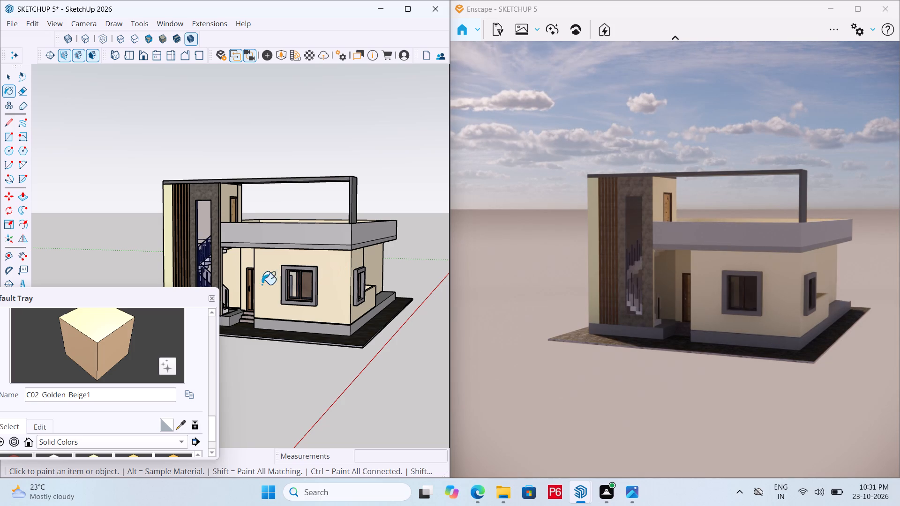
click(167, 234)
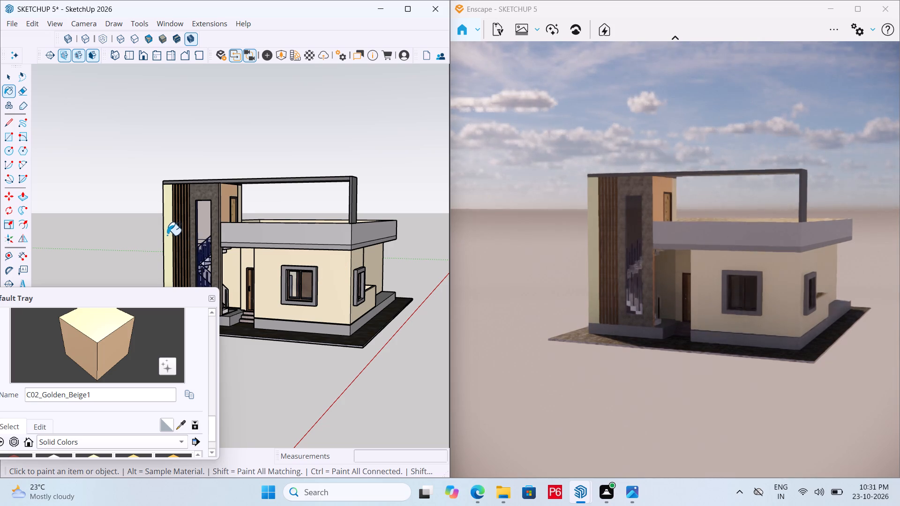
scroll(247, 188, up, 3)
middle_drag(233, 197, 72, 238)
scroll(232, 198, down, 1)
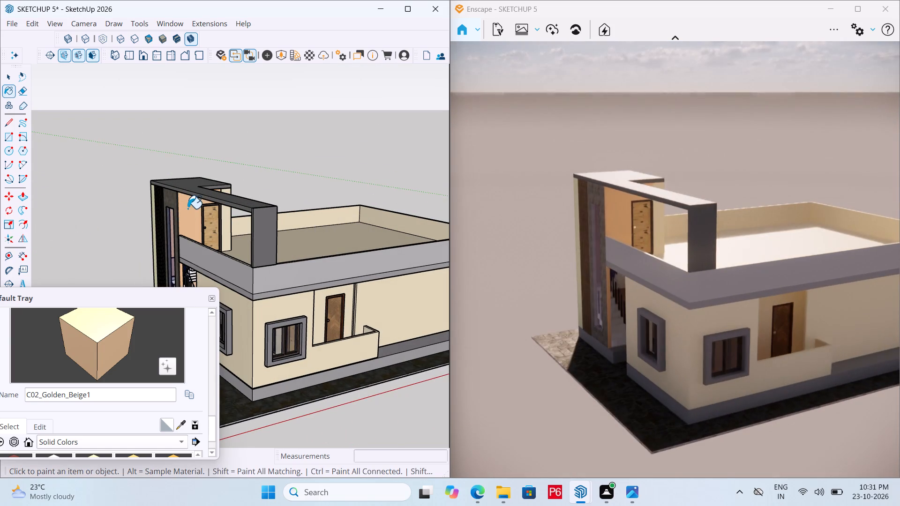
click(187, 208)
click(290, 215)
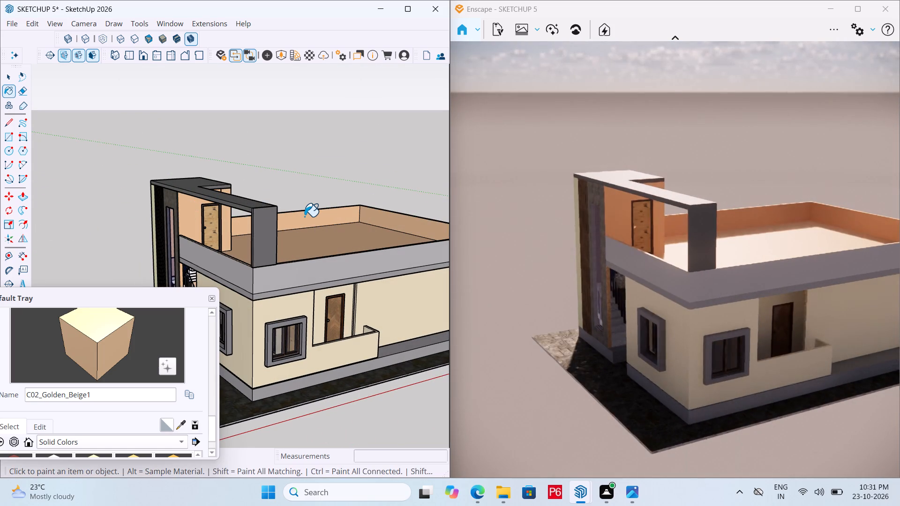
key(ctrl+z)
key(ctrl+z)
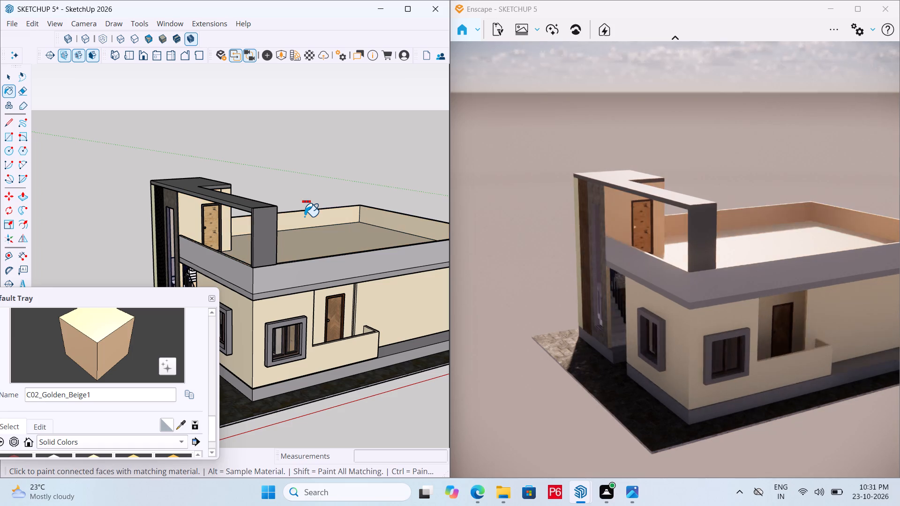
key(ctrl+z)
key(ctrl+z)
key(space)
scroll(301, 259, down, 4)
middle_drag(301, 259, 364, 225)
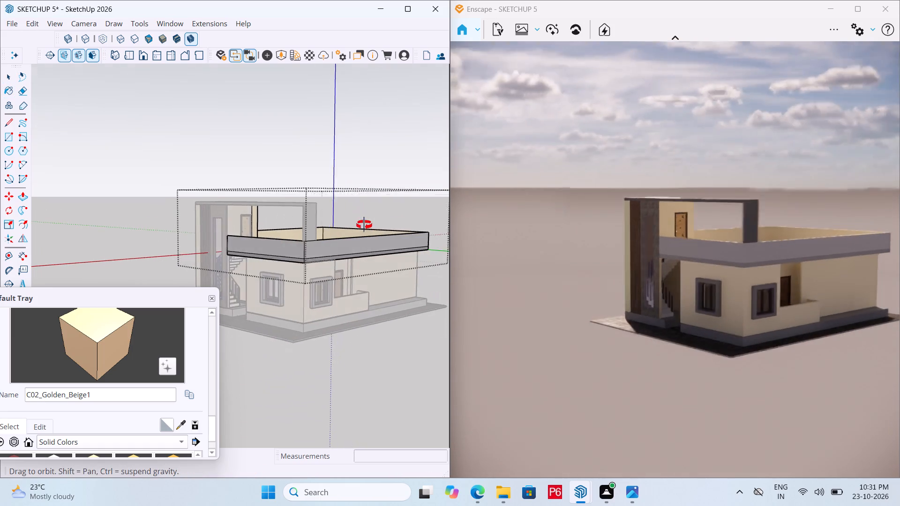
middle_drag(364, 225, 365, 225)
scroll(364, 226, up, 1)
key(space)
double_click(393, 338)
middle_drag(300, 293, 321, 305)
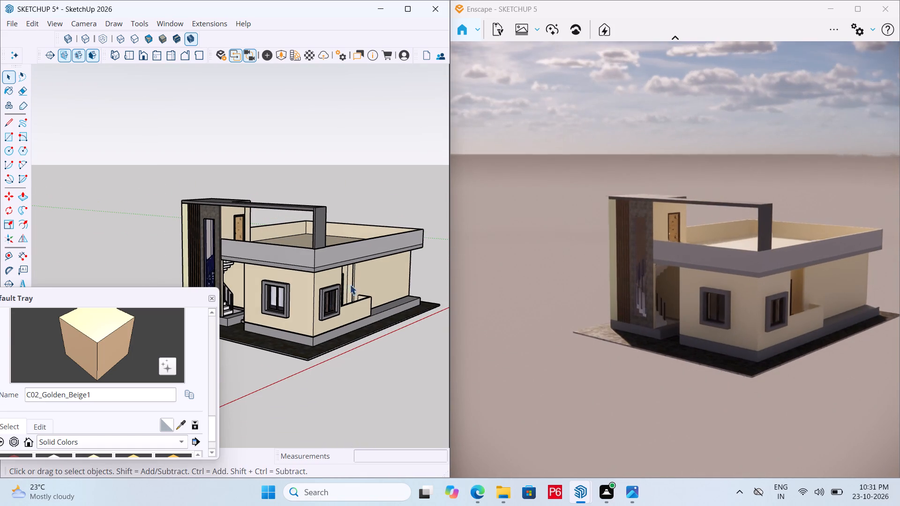
Paint the rooftop's inner parapet faces, roof surface and upper stair-room walls with the solid colour C01_Vanilla_Cream.
scroll(137, 387, down, 4)
scroll(82, 440, up, 2)
scroll(85, 439, down, 1)
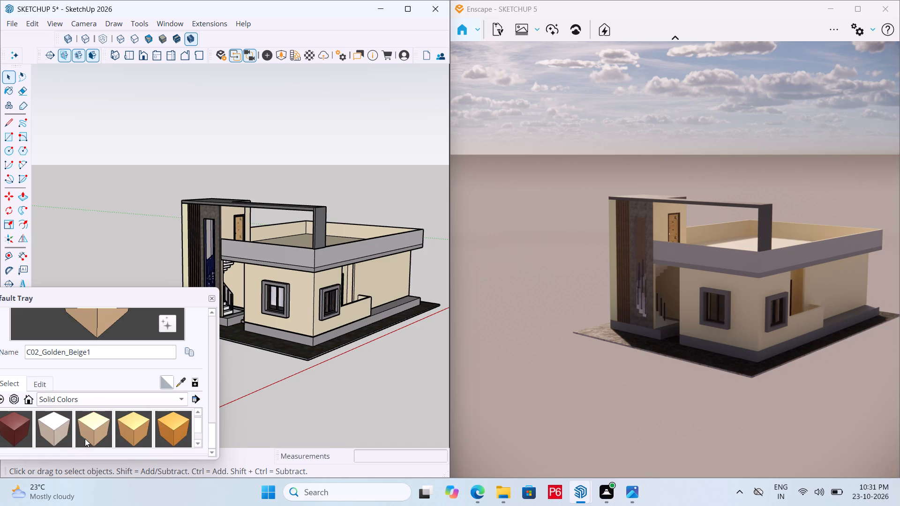
click(46, 433)
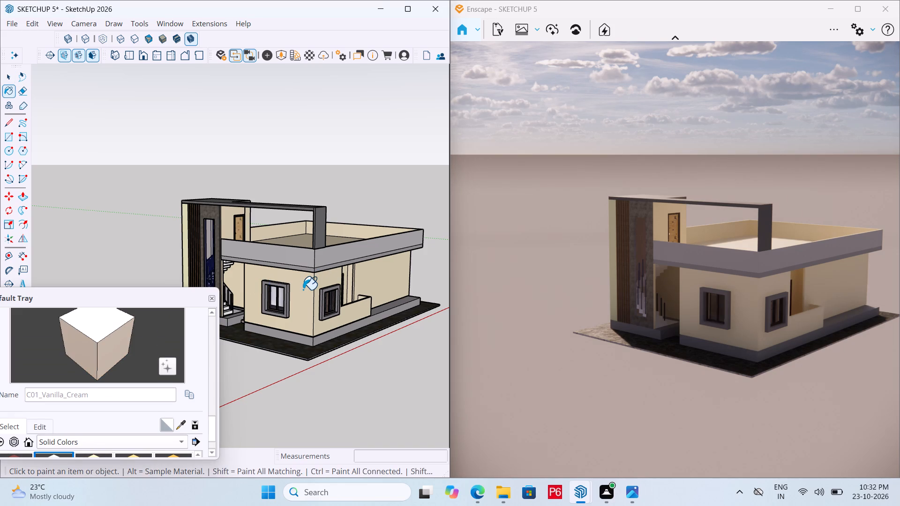
double_click(303, 290)
click(321, 282)
click(373, 278)
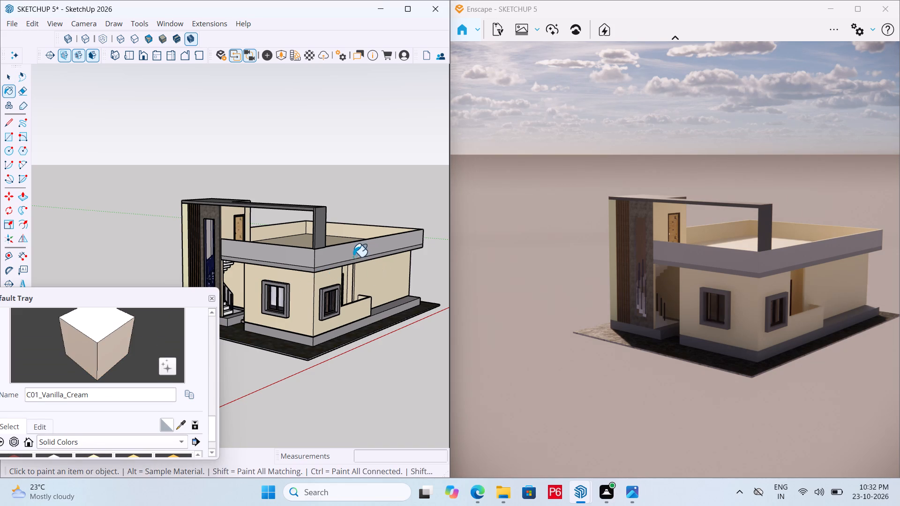
click(353, 235)
click(335, 241)
click(287, 233)
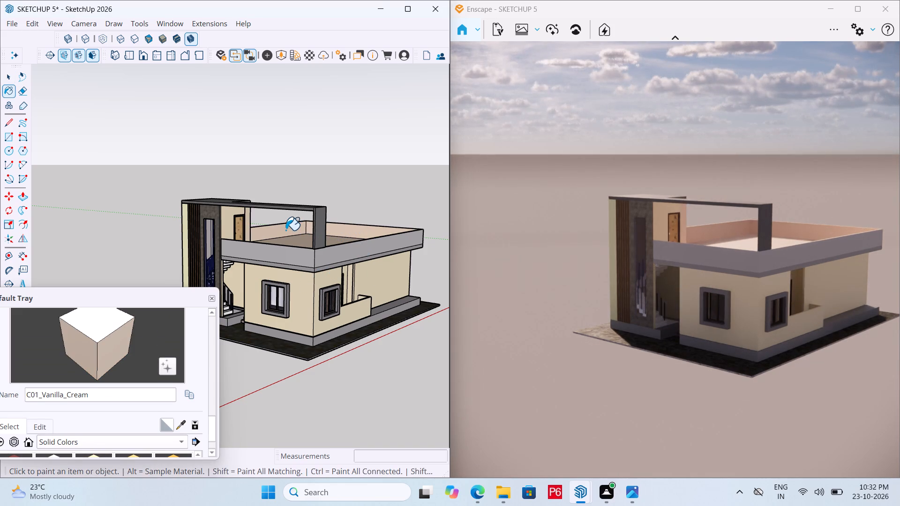
click(285, 230)
middle_drag(299, 261, 304, 363)
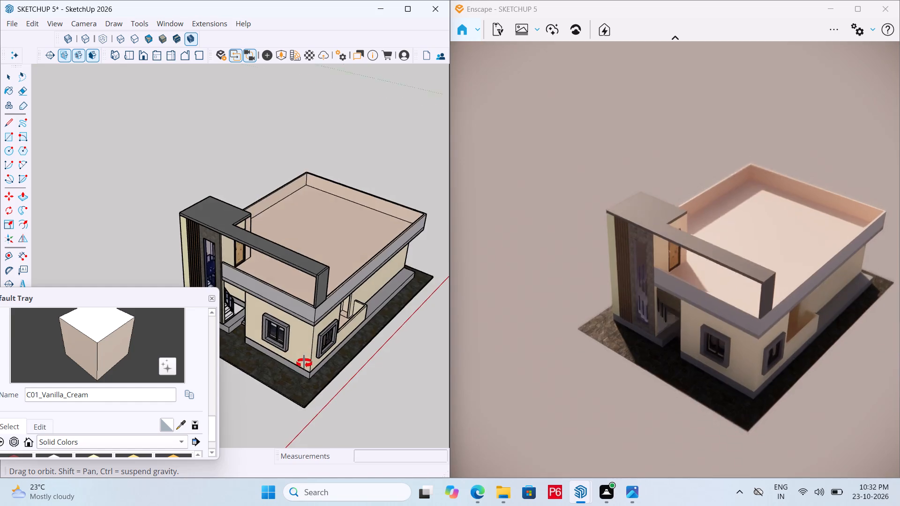
middle_drag(304, 363, 315, 269)
middle_click(315, 265)
key(space)
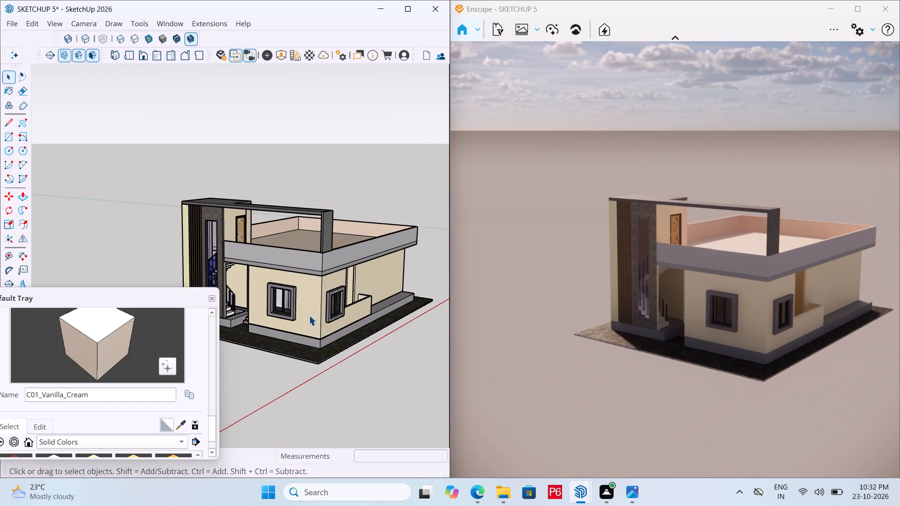
Open the ground-floor wall group for editing and paint its front wall with C01_Vanilla_Cream sampled from the inner parapet.
click(309, 315)
click(308, 313)
scroll(110, 375, down, 1)
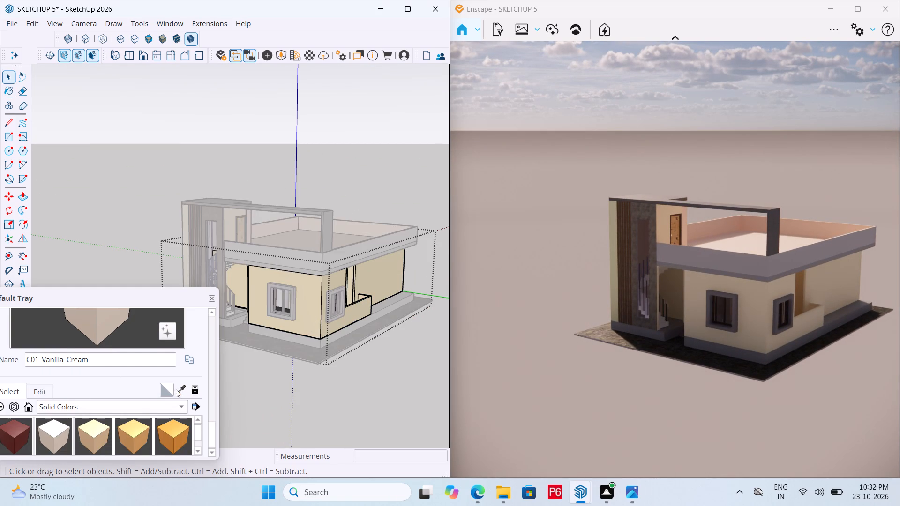
drag(176, 389, 182, 388)
click(342, 233)
scroll(286, 316, up, 3)
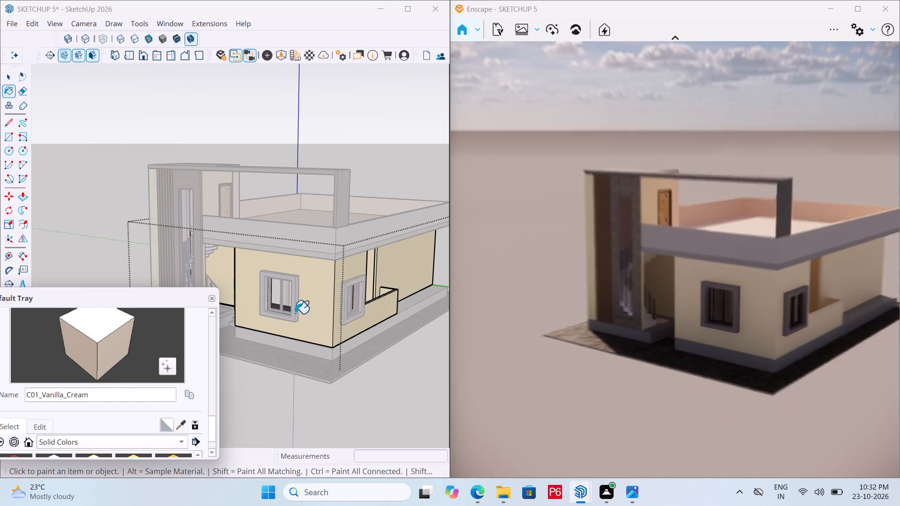
click(315, 299)
double_click(315, 298)
click(315, 292)
key(space)
double_click(316, 290)
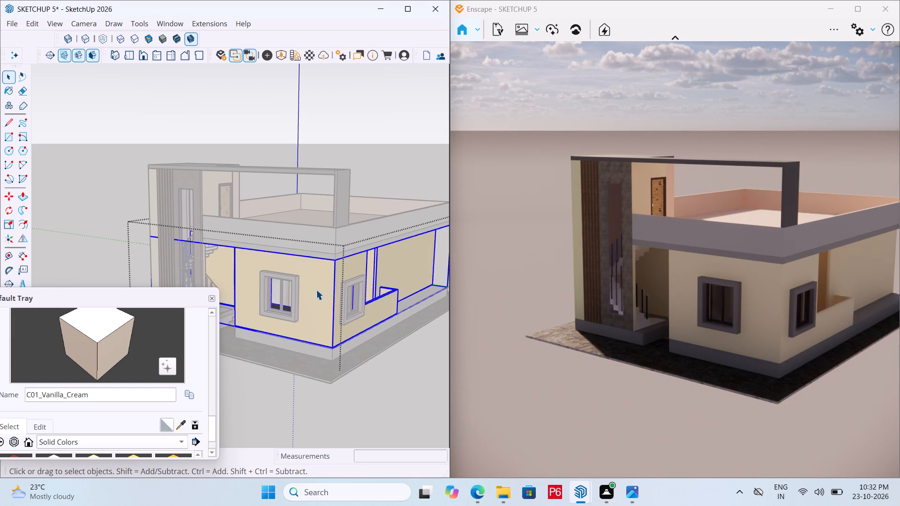
click(316, 282)
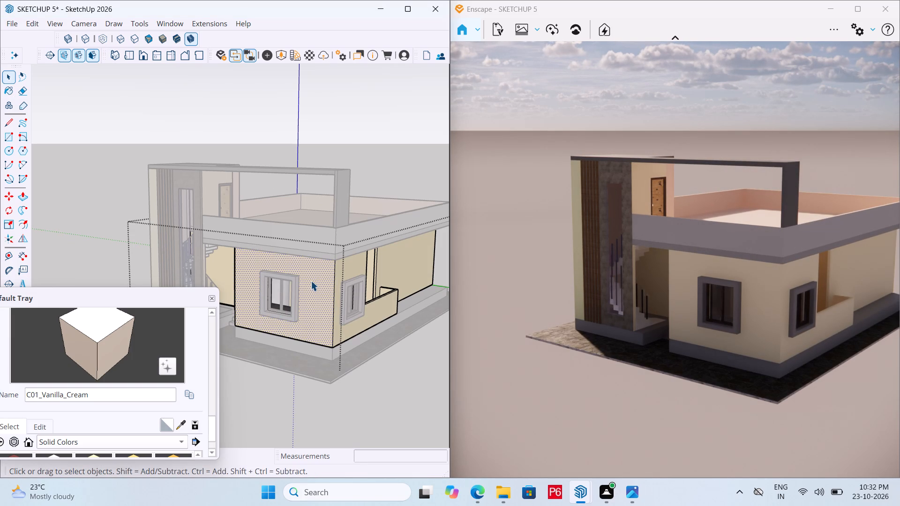
click(180, 422)
click(374, 209)
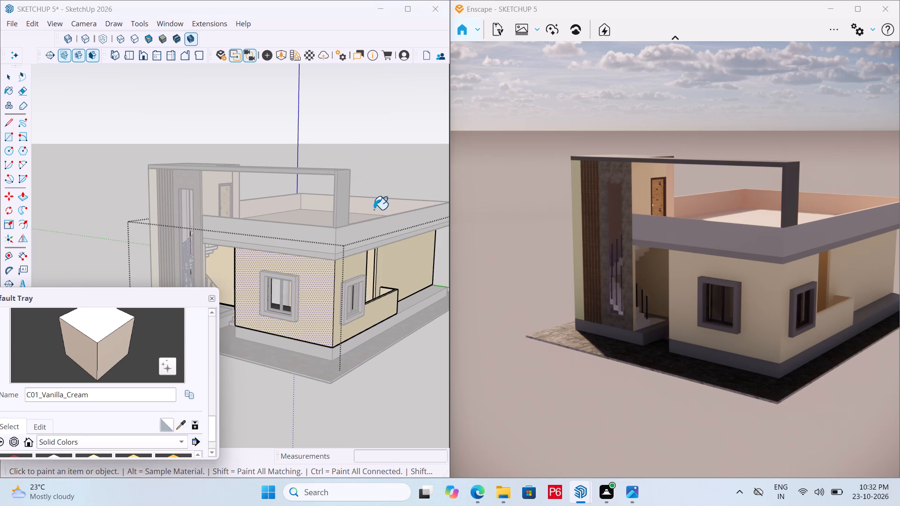
click(316, 267)
Paint the window side wall with its low porch wall and the long side wall beyond the porch with C01_Vanilla_Cream.
click(343, 271)
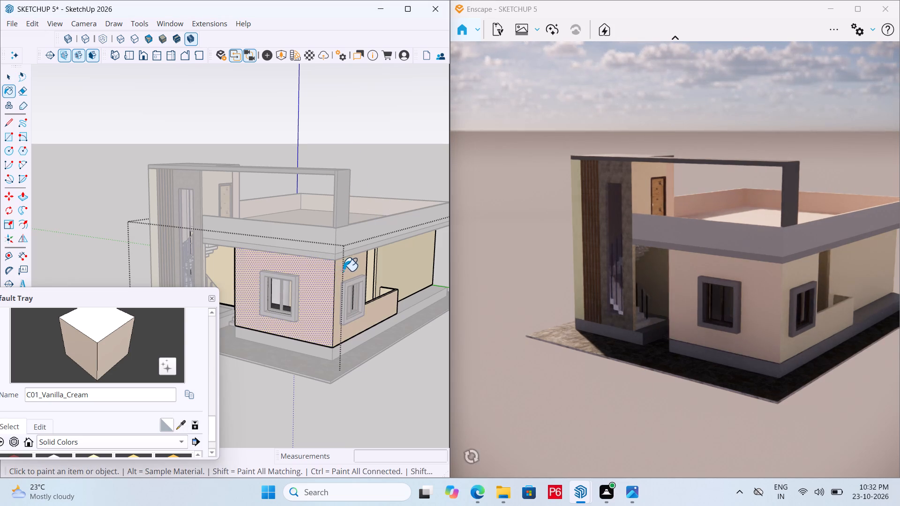
scroll(241, 264, down, 3)
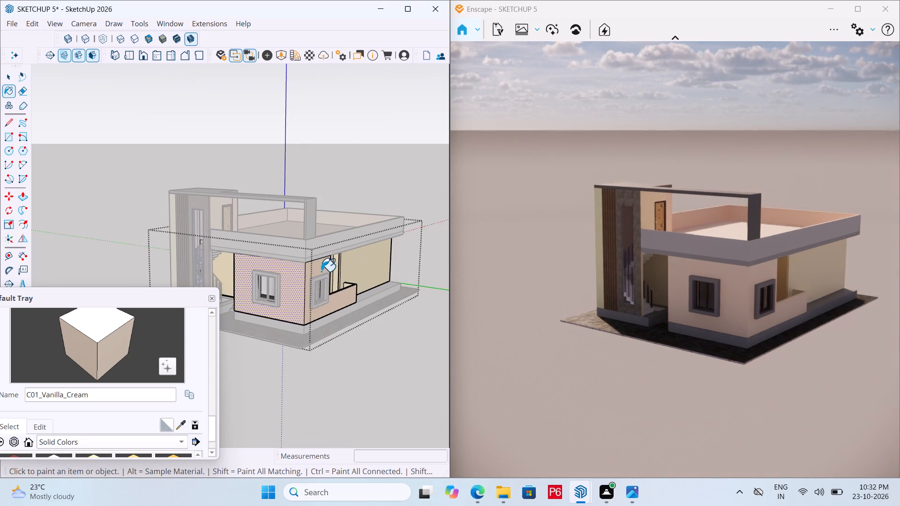
click(321, 271)
scroll(349, 295, up, 6)
click(340, 295)
double_click(375, 239)
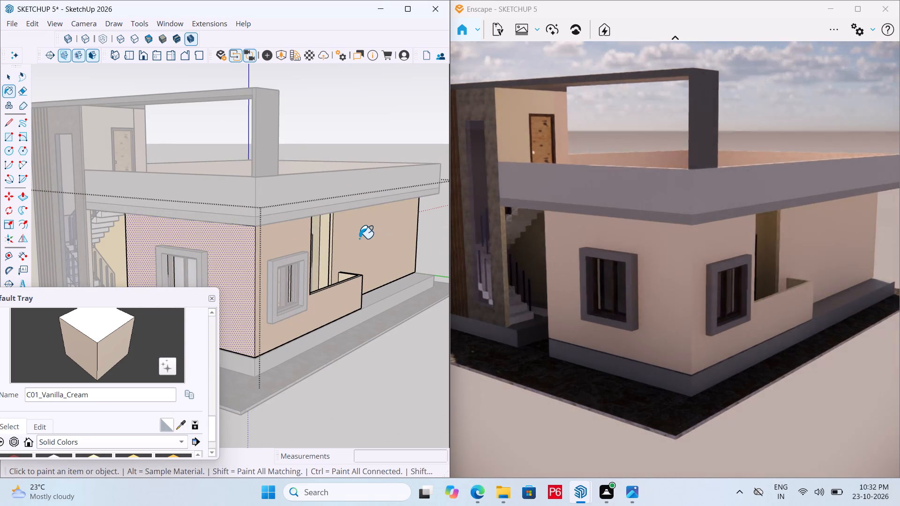
Paint the side porch's inner walls, narrow wall reveal and low-wall end face with C01_Vanilla_Cream.
click(325, 240)
scroll(295, 244, up, 5)
middle_drag(313, 238, 209, 249)
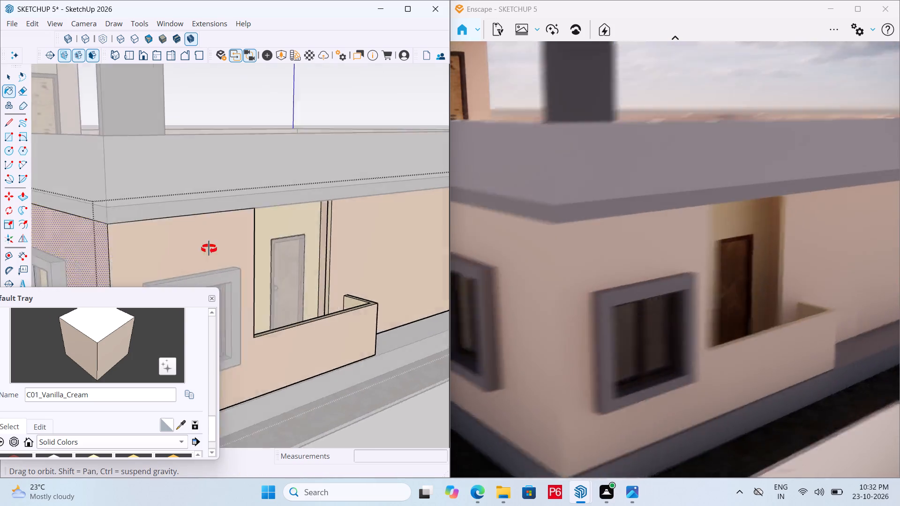
middle_drag(209, 249, 52, 250)
click(126, 232)
click(80, 232)
scroll(260, 205, down, 3)
middle_drag(262, 206, 125, 210)
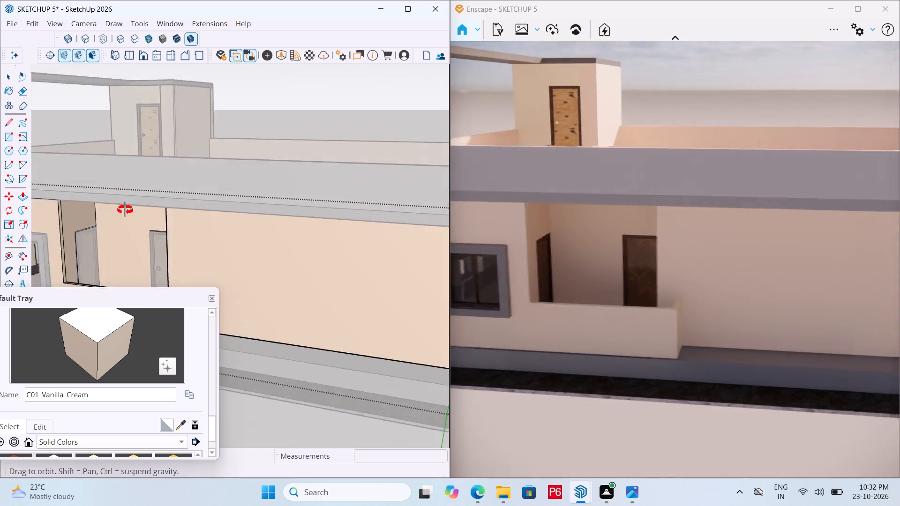
middle_drag(125, 210, 73, 209)
scroll(240, 207, down, 4)
scroll(54, 216, up, 10)
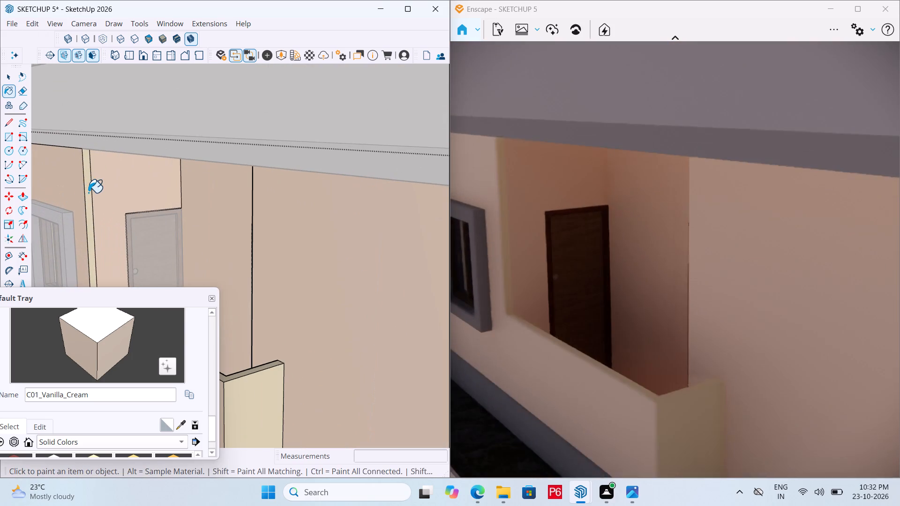
click(88, 193)
scroll(158, 157, down, 12)
click(196, 245)
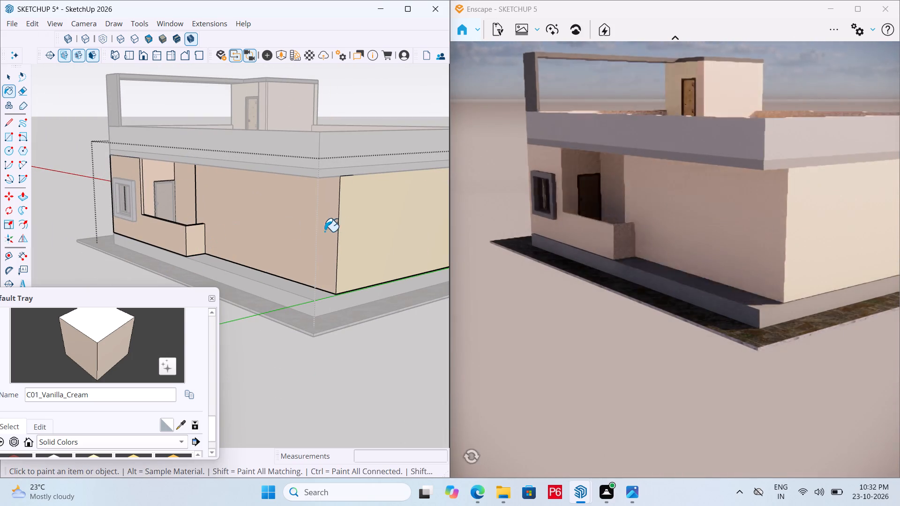
Paint the rear wall, the corner porch's window wall, its edge strip and its return wall with C01_Vanilla_Cream.
drag(370, 231, 361, 231)
scroll(155, 223, down, 7)
middle_drag(291, 218, 0, 229)
scroll(241, 220, up, 3)
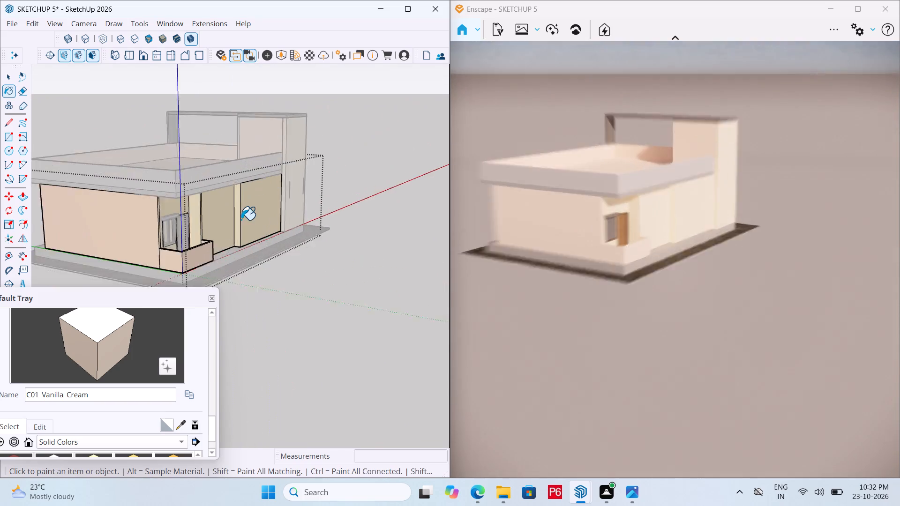
scroll(241, 220, up, 9)
click(136, 186)
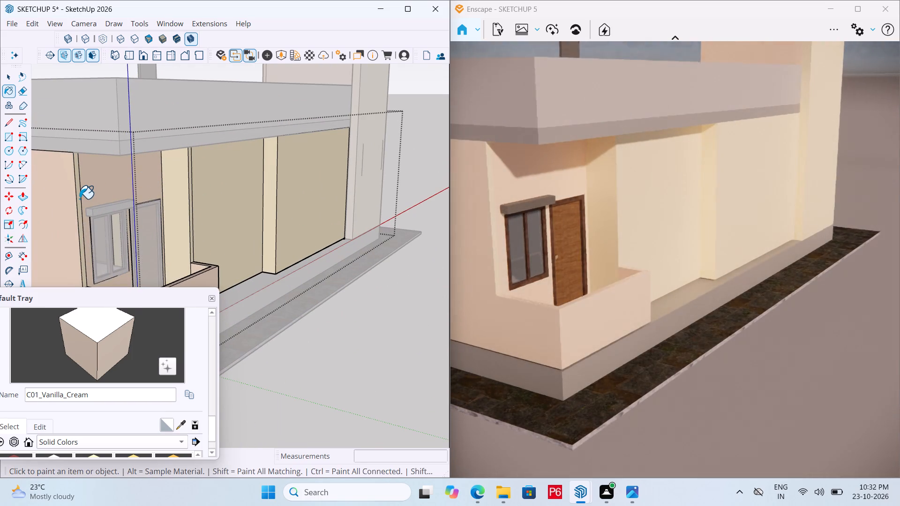
click(77, 200)
scroll(170, 184, up, 5)
click(177, 182)
click(200, 182)
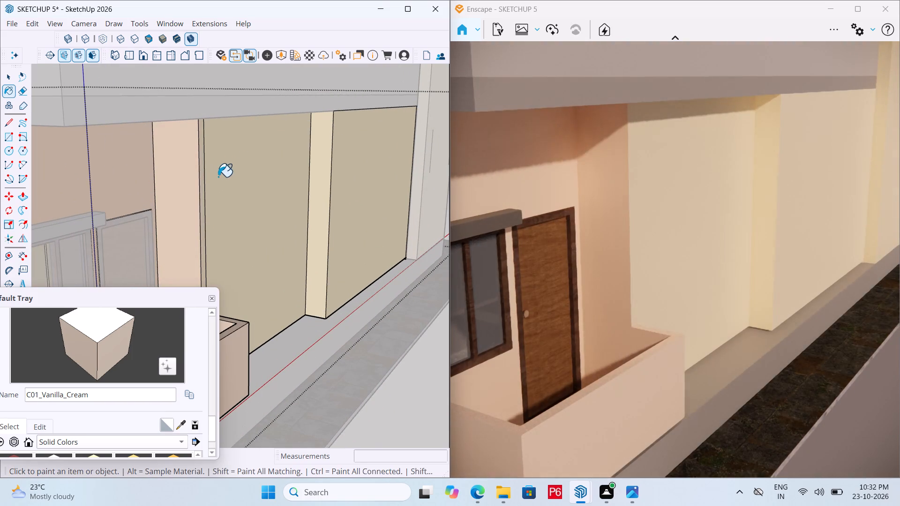
Paint both long wall panels between the corner porch and stair tower, plus the narrow offset face between them, with C01_Vanilla_Cream.
click(218, 177)
scroll(197, 167, down, 6)
middle_drag(242, 213, 102, 220)
scroll(173, 206, up, 4)
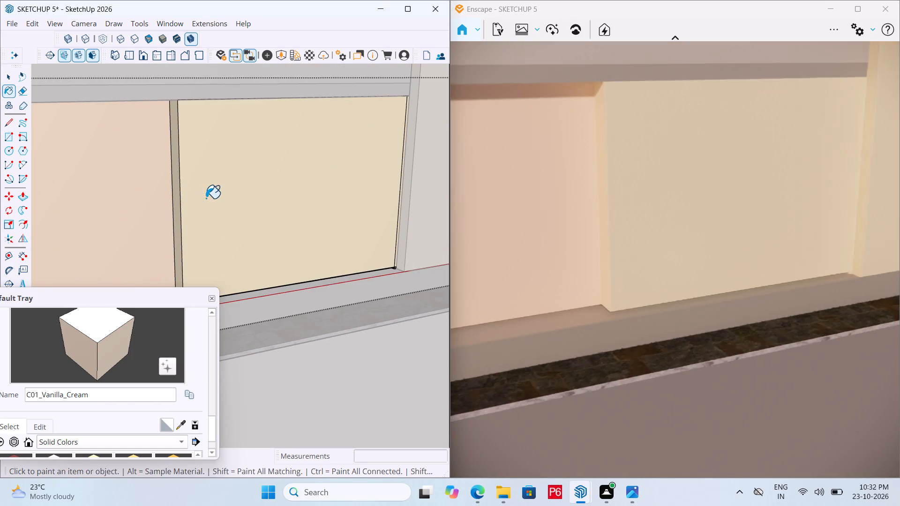
click(208, 198)
scroll(171, 196, up, 4)
middle_drag(171, 196, 178, 193)
click(181, 189)
scroll(153, 198, down, 12)
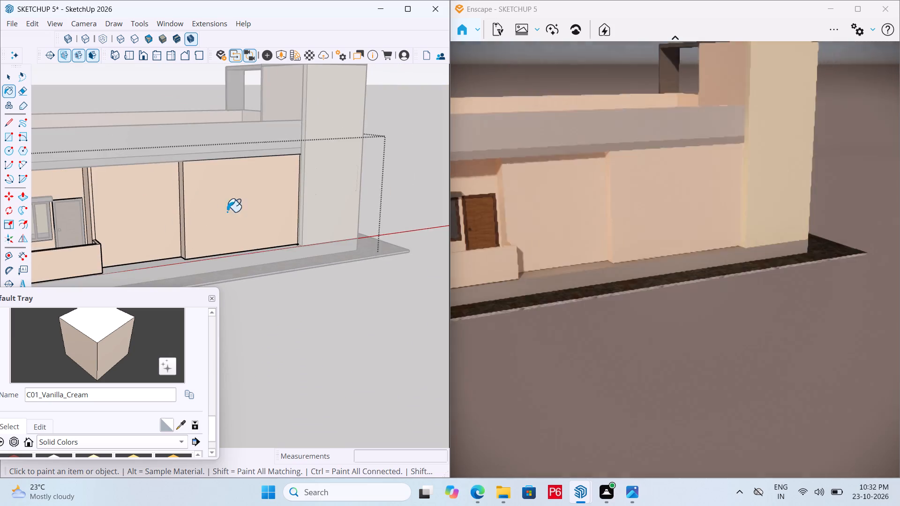
Paint the front entrance recess with C01_Vanilla_Cream, covering its side wall, the door wall and the adjoining wall.
middle_drag(308, 207, 0, 223)
middle_drag(303, 209, 156, 213)
middle_drag(345, 210, 365, 210)
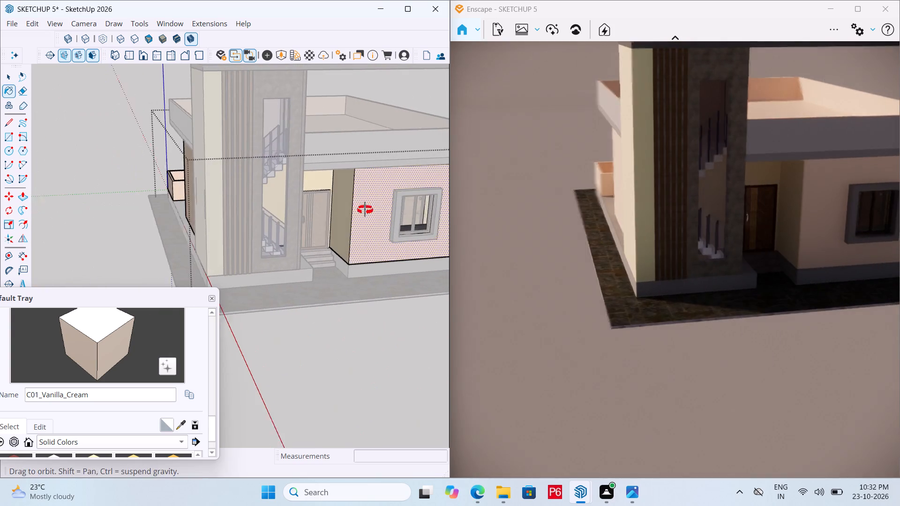
middle_drag(365, 210, 388, 210)
scroll(388, 210, up, 5)
click(326, 194)
middle_drag(304, 180, 220, 153)
click(249, 146)
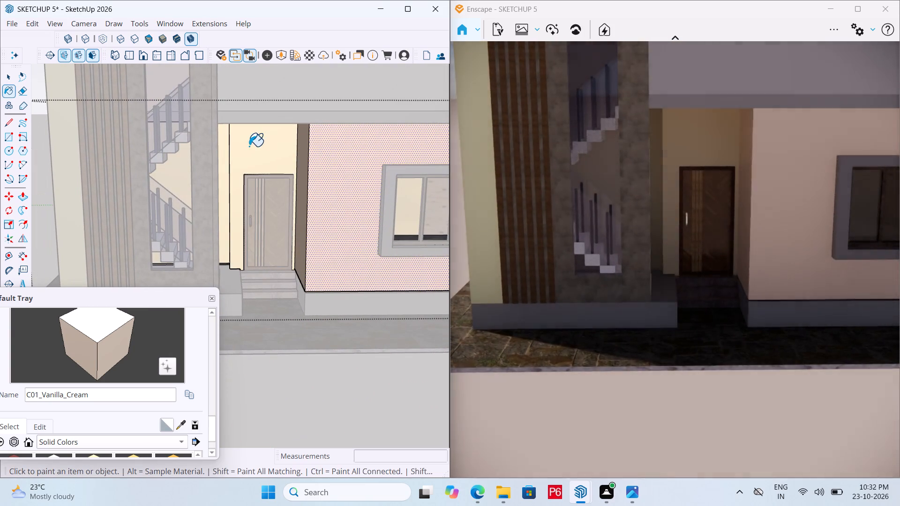
click(217, 154)
Paint the remaining ground-floor wall face behind the staircase with C01_Vanilla_Cream and leave group editing.
middle_drag(250, 154, 200, 174)
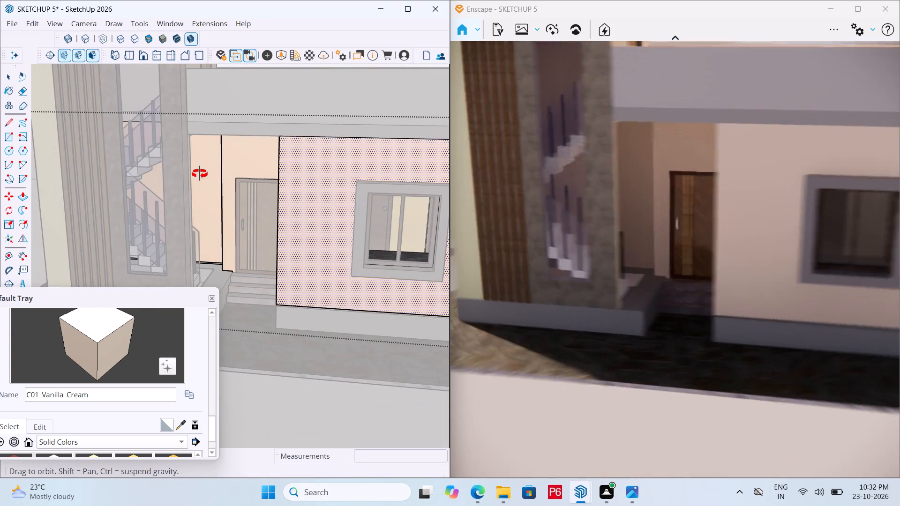
middle_drag(200, 174, 197, 175)
middle_drag(245, 176, 430, 171)
scroll(241, 169, up, 3)
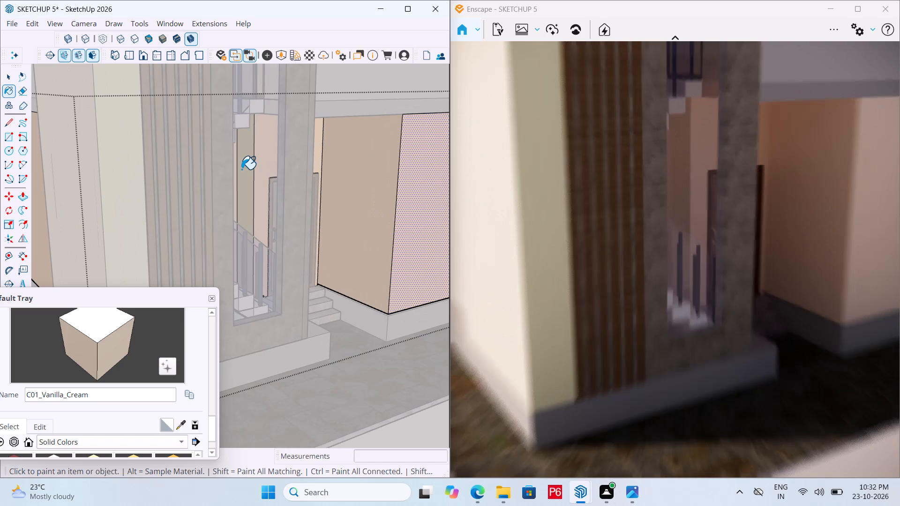
click(241, 169)
click(116, 179)
scroll(233, 153, down, 12)
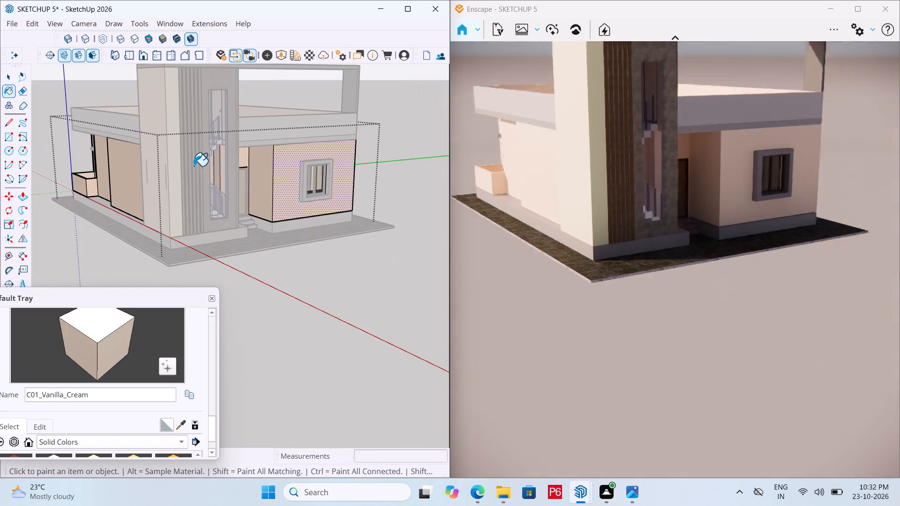
key(space)
click(347, 272)
double_click(350, 294)
Save the model with the repainted ground-floor walls.
middle_drag(247, 174, 194, 178)
key(ctrl+s)
key(ctrl+s)
key(ctrl+s)
key(space)
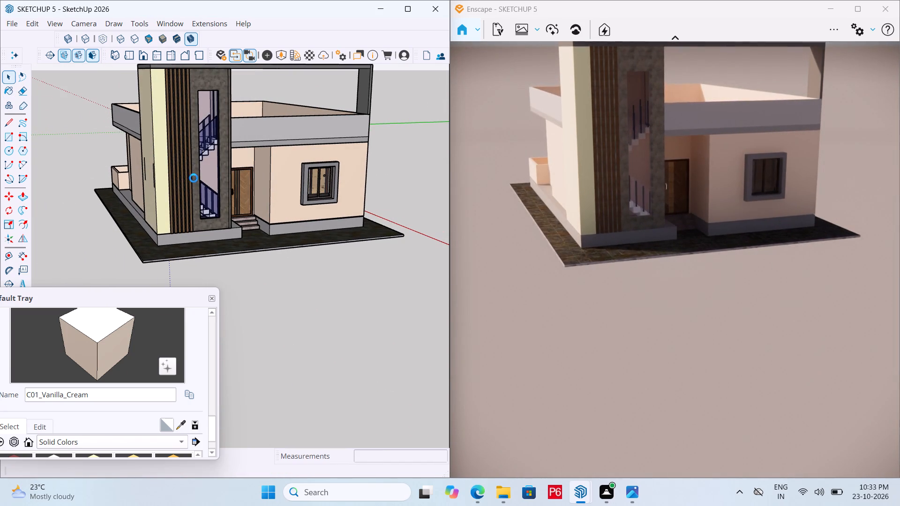
Open the stair-tower wall group and paint its narrow front strip and tall outer side wall with C01_Vanilla_Cream.
scroll(194, 179, down, 2)
middle_drag(187, 182, 268, 185)
scroll(181, 159, up, 4)
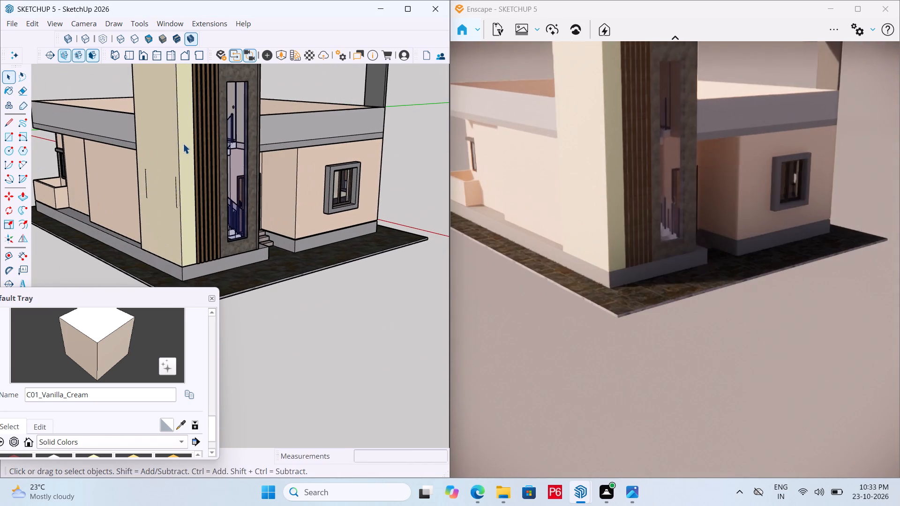
click(183, 143)
double_click(185, 123)
click(181, 113)
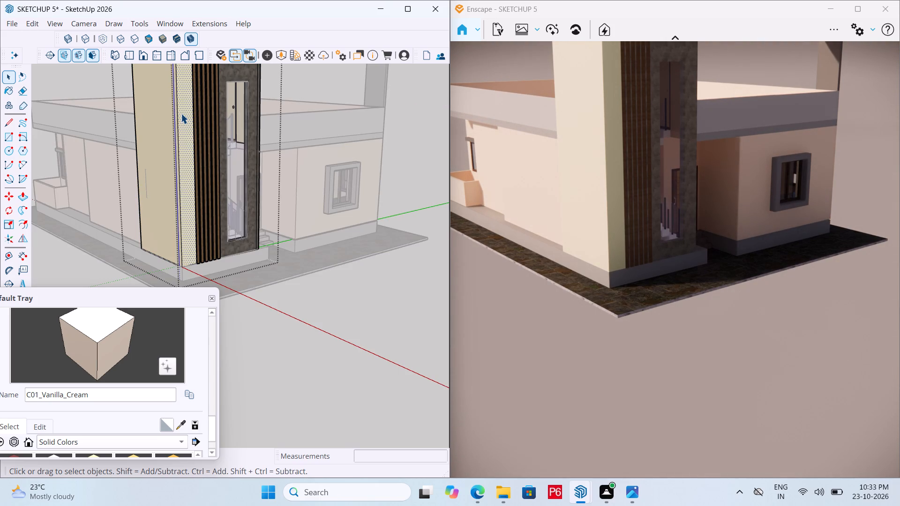
key(b)
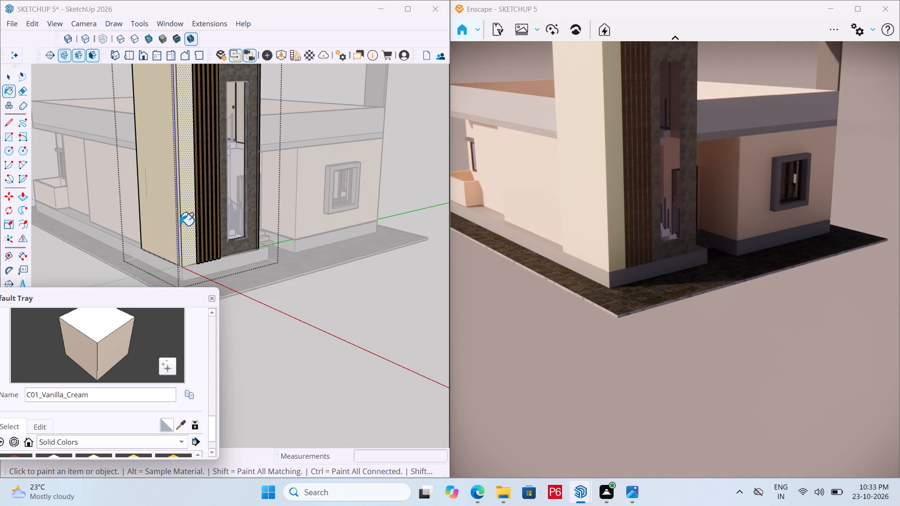
click(178, 422)
click(312, 195)
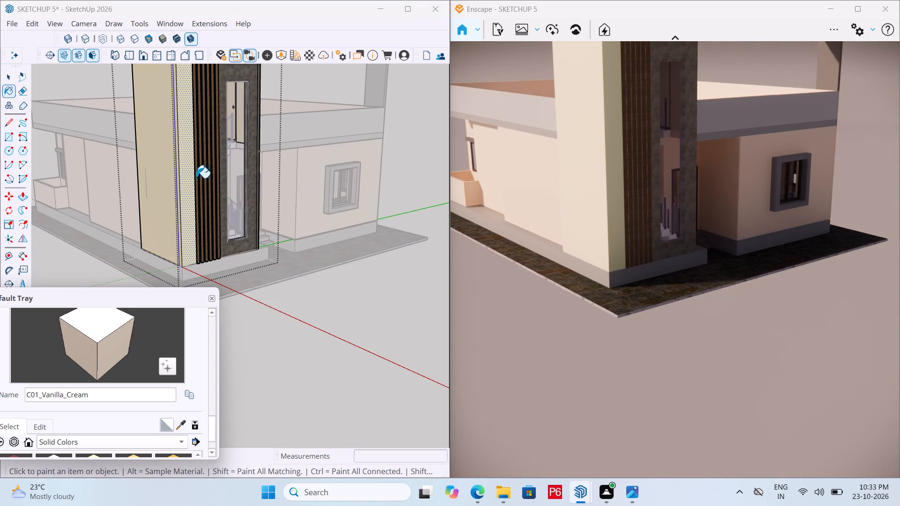
click(185, 173)
click(163, 169)
Paint the narrow rear end face of the stair tower's side wall with C01_Vanilla_Cream and leave group editing.
scroll(287, 162, down, 5)
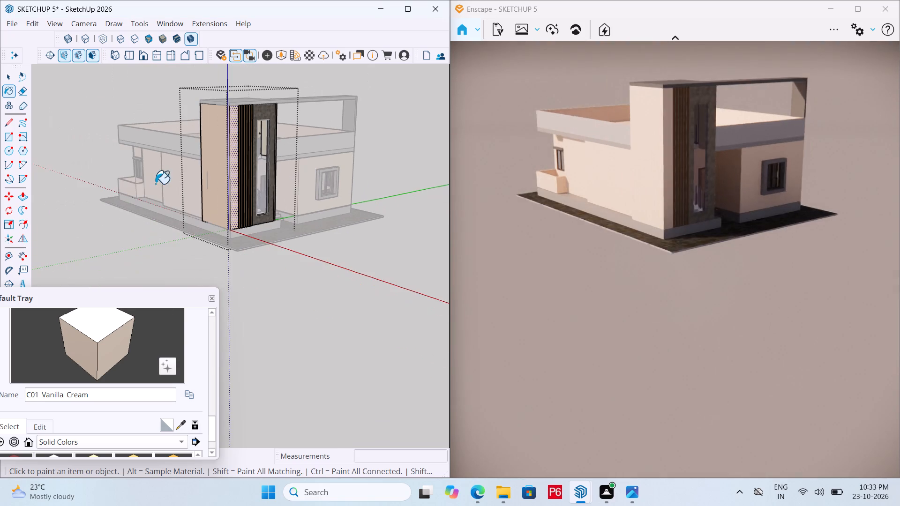
middle_drag(159, 185, 481, 197)
middle_drag(278, 150, 405, 157)
scroll(241, 101, up, 8)
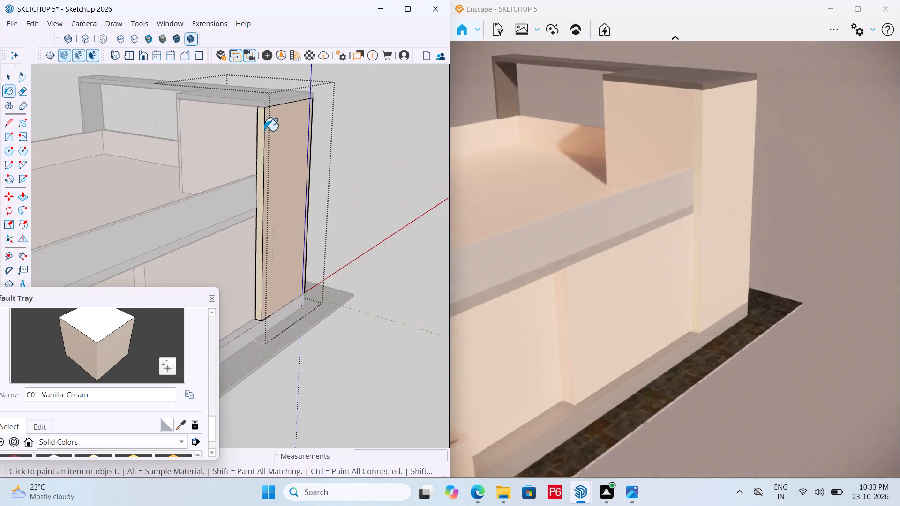
scroll(264, 131, up, 3)
click(259, 119)
scroll(184, 145, down, 6)
click(192, 140)
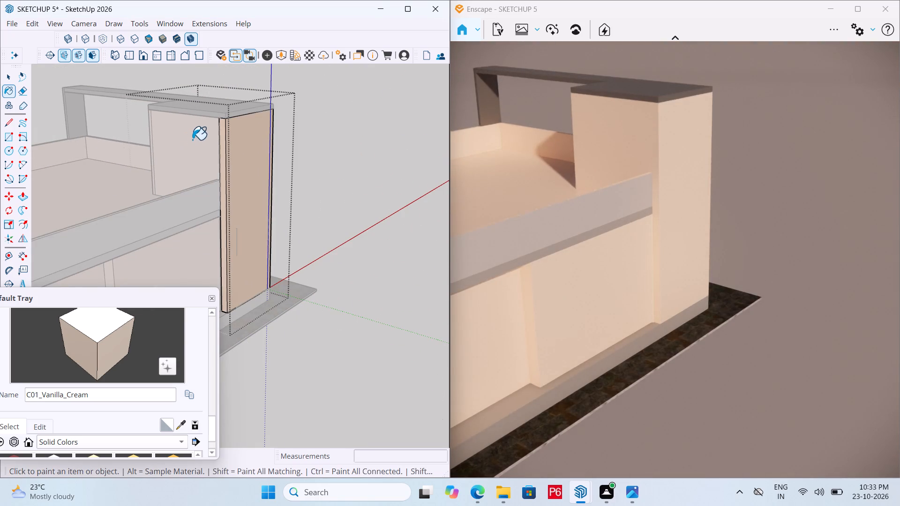
scroll(322, 152, down, 5)
middle_drag(307, 162, 0, 169)
middle_drag(292, 192, 0, 130)
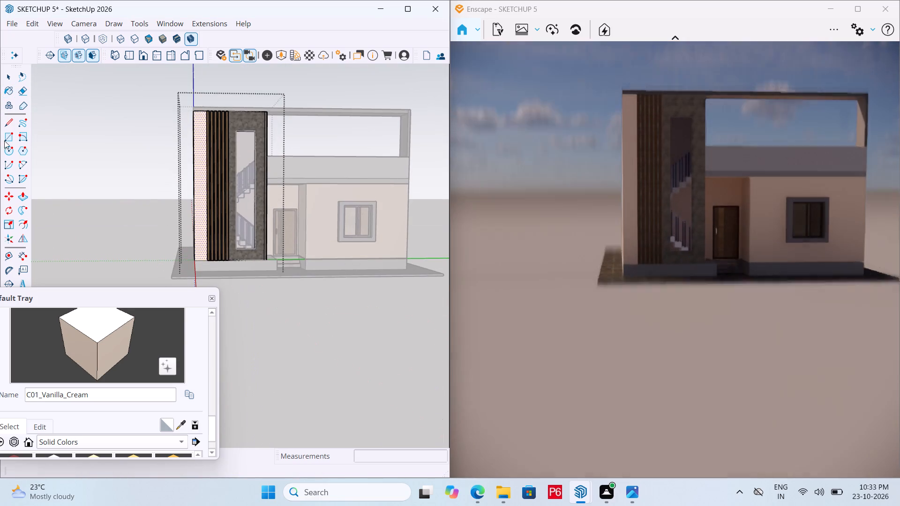
key(space)
click(320, 290)
middle_drag(271, 216, 213, 253)
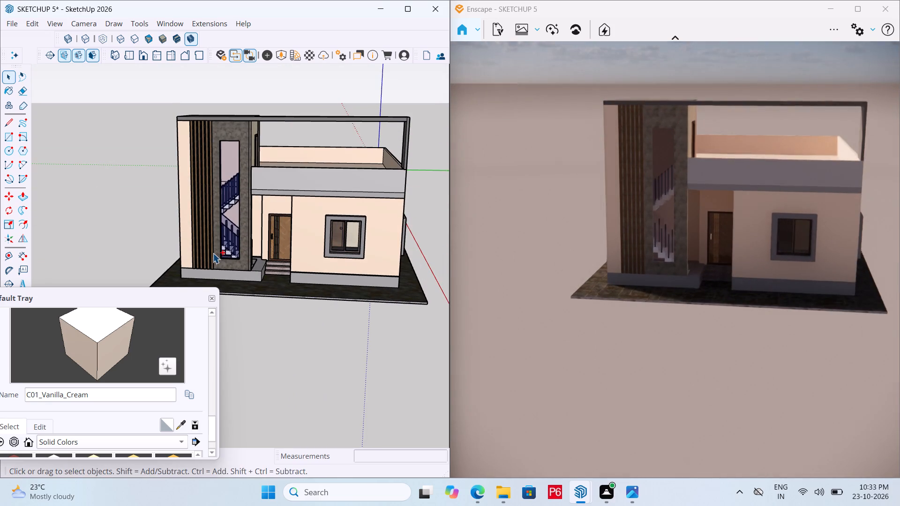
Save the model with the repainted stair tower.
key(ctrl+s)
key(ctrl+s)
key(ctrl+s)
key(ctrl+s)
key(ctrl+s)
key(ctrl+s)
key(ctrl+s)
key(space)
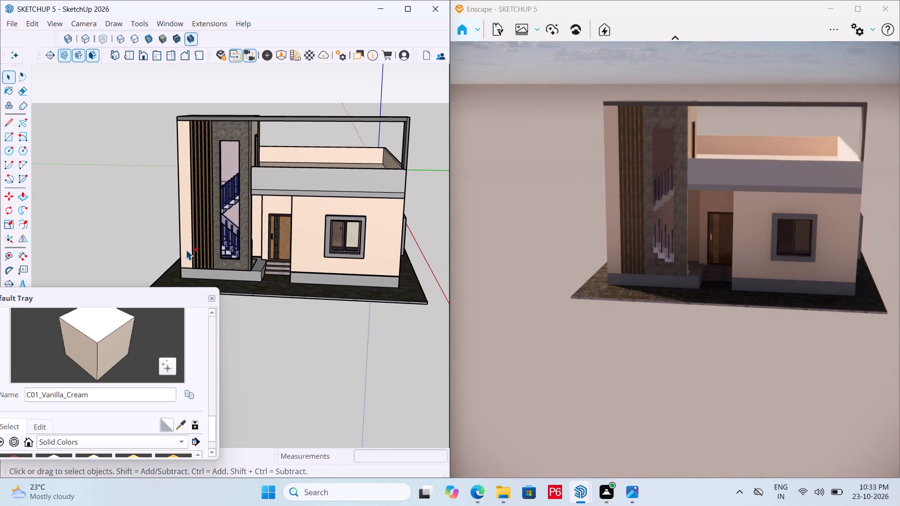
Open the plinth and paving group and Push/Pull the paving's front edge face outward by about 101'.
scroll(166, 246, down, 9)
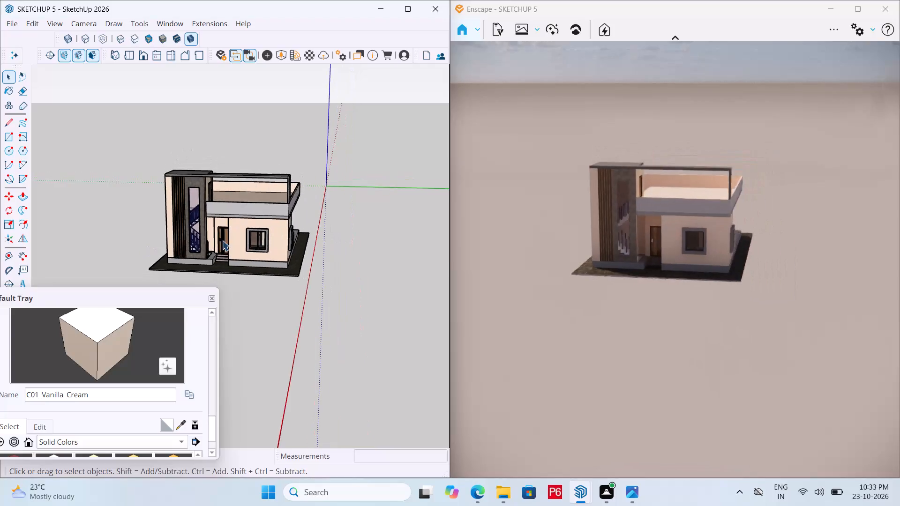
middle_drag(303, 235, 261, 229)
scroll(238, 283, up, 10)
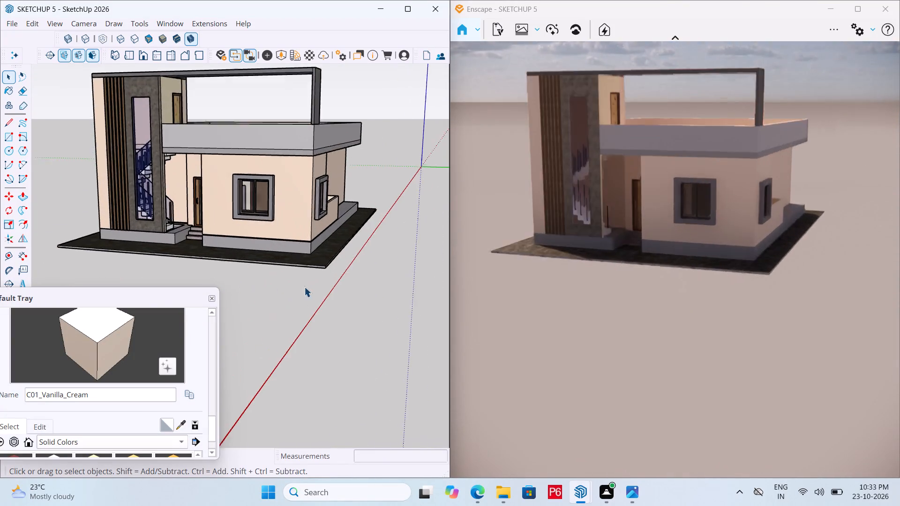
scroll(304, 287, up, 14)
click(339, 264)
click(318, 262)
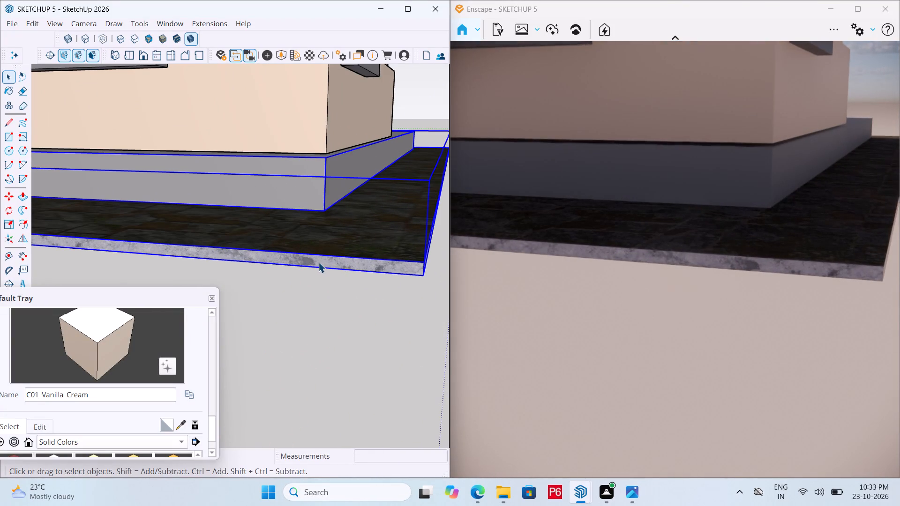
click(318, 262)
click(317, 259)
key(p)
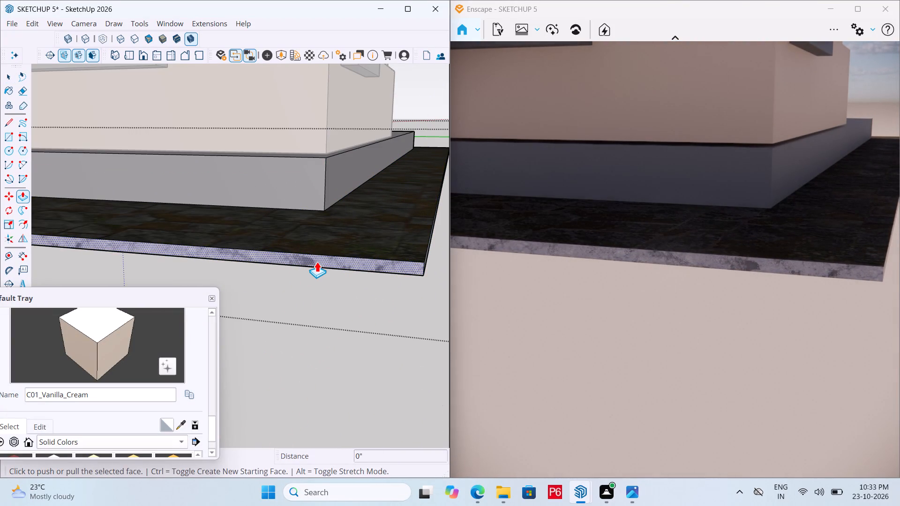
click(317, 261)
scroll(356, 223, down, 20)
scroll(356, 223, down, 12)
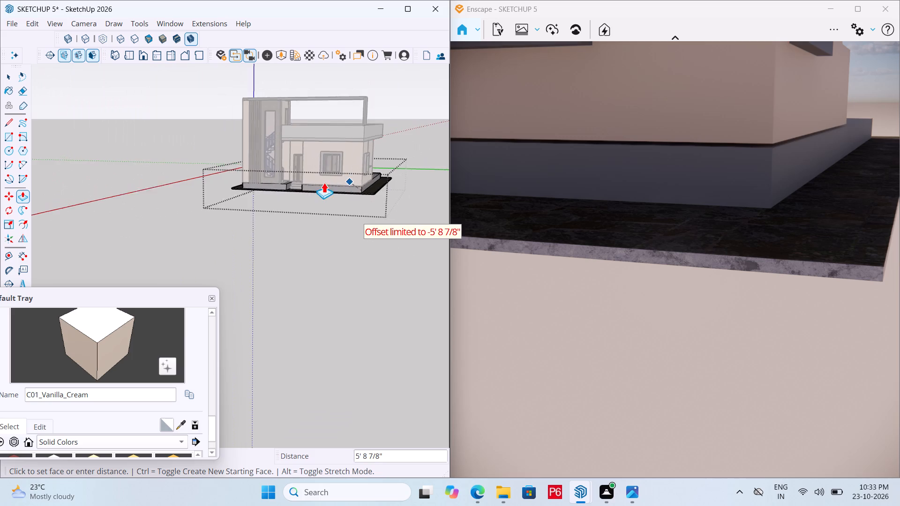
scroll(324, 182, down, 2)
drag(310, 258, 305, 263)
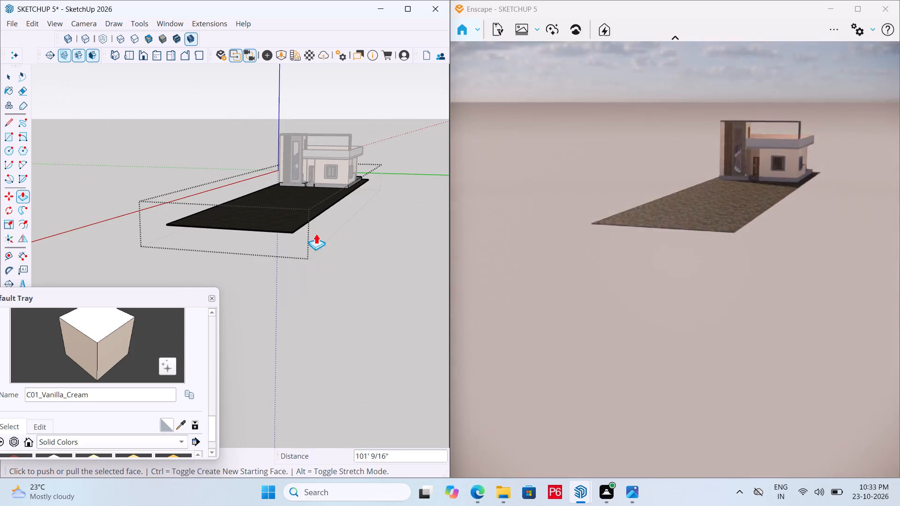
Push/Pull the paving's long edge face on the window side outward by the same distance as the front edge.
scroll(345, 199, up, 17)
scroll(307, 231, up, 7)
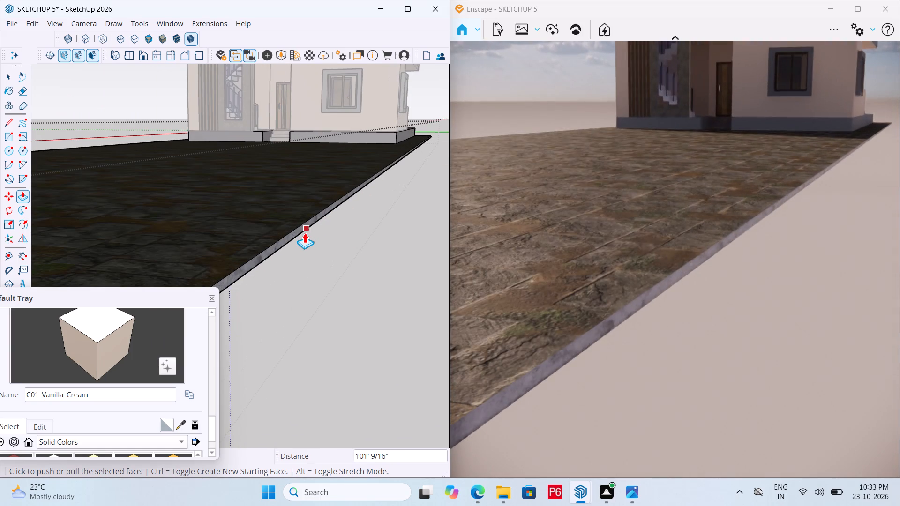
key(space)
click(299, 231)
key(p)
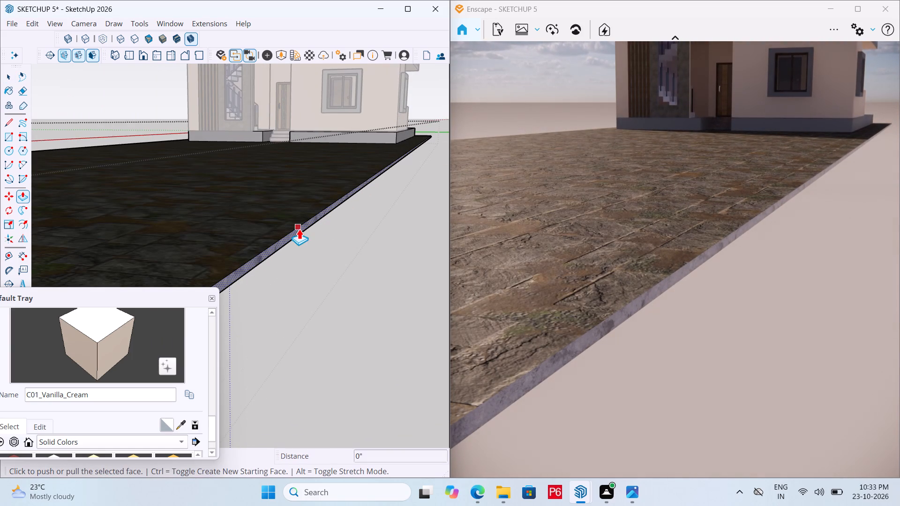
double_click(299, 229)
Push/Pull the paving's rear edge face, beside the house's blank back wall, outward by the same distance as the previous edges.
scroll(298, 240, down, 15)
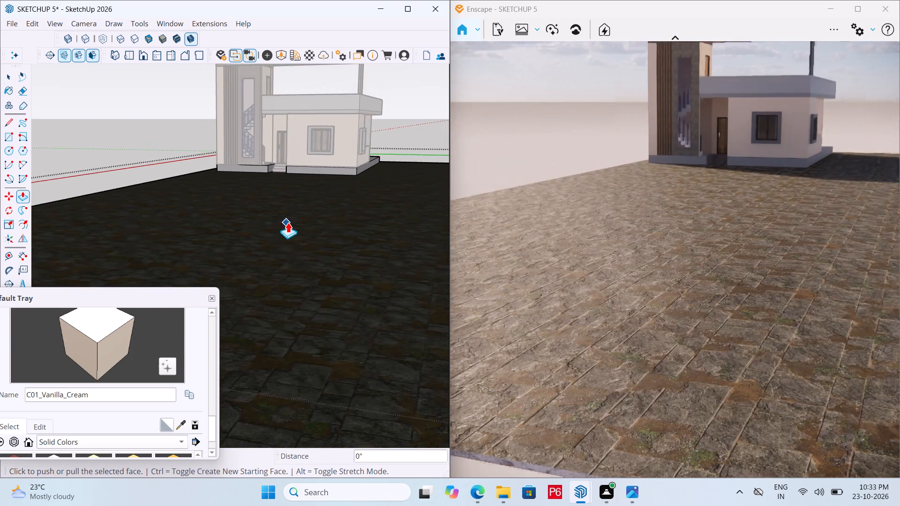
scroll(292, 225, down, 16)
scroll(220, 215, down, 6)
middle_drag(330, 214, 0, 274)
middle_drag(342, 229, 125, 218)
scroll(277, 252, up, 20)
scroll(277, 252, up, 2)
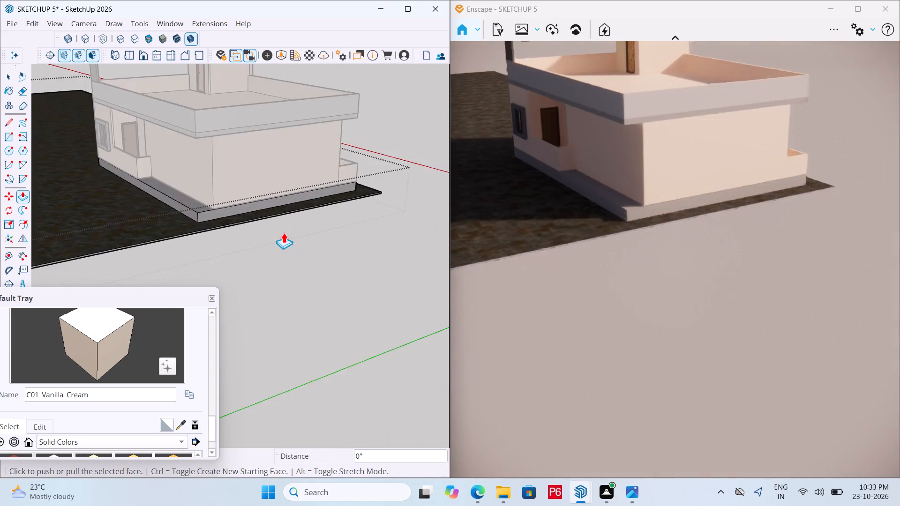
scroll(284, 232, up, 10)
key(space)
click(307, 173)
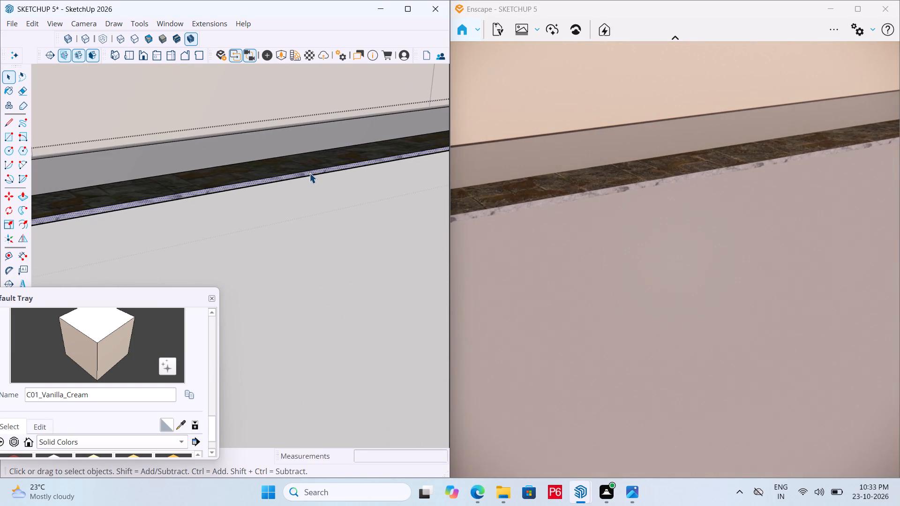
key(p)
double_click(315, 167)
Push/Pull the paving's remaining edge face, along the stair tower's side of the house, outward by the same distance.
scroll(281, 173, down, 5)
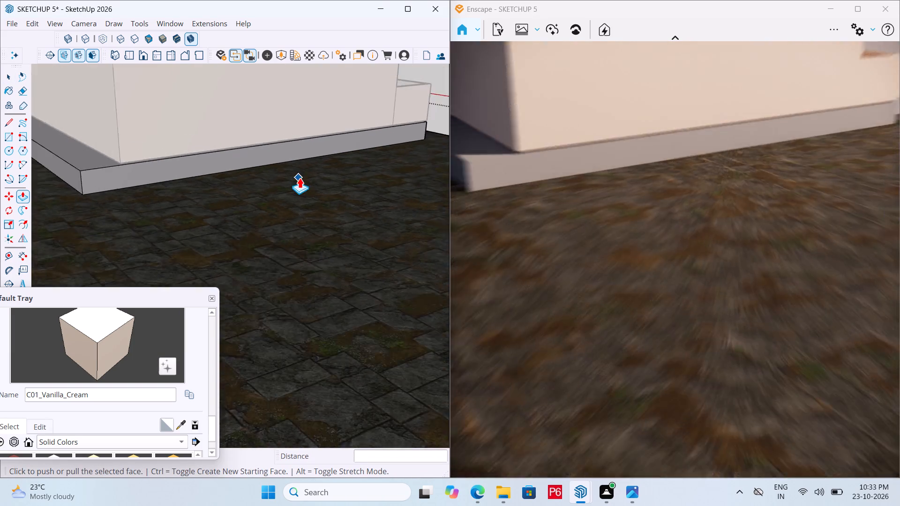
scroll(300, 178, down, 18)
scroll(312, 181, down, 6)
middle_drag(371, 206, 241, 227)
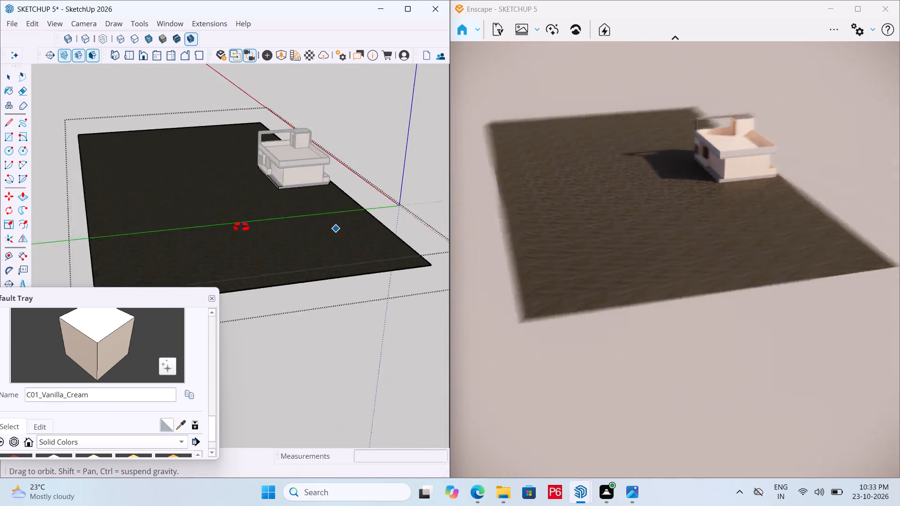
middle_drag(241, 227, 0, 213)
scroll(237, 205, up, 20)
scroll(237, 205, up, 11)
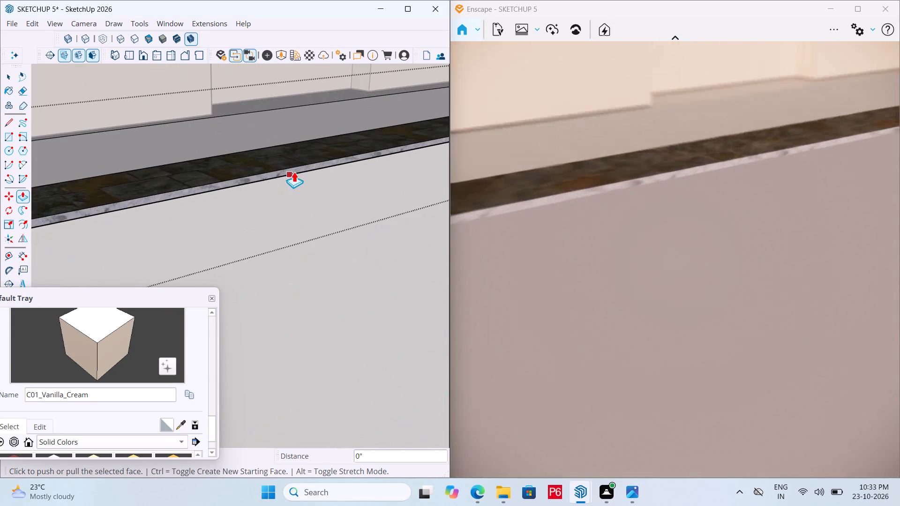
key(space)
click(313, 166)
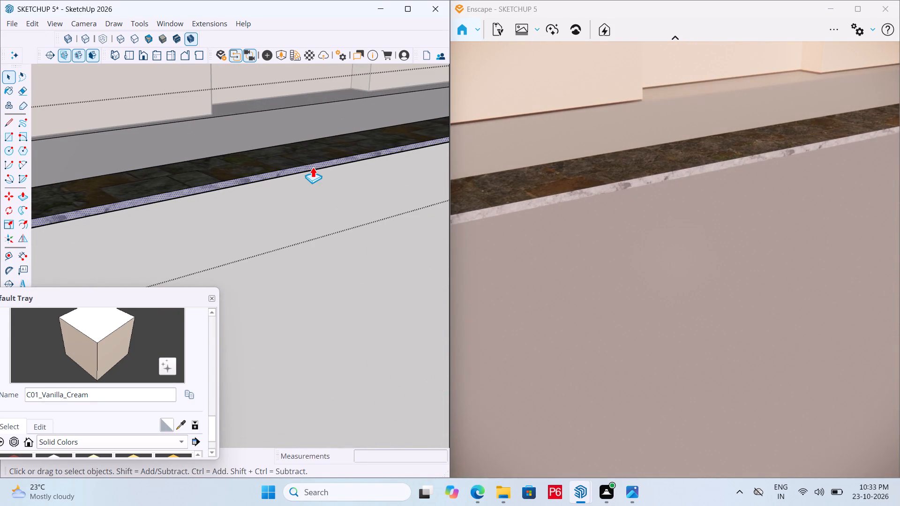
key(p)
double_click(322, 162)
Examine the extended paving around the house from a distance and from the front.
scroll(307, 173, down, 6)
scroll(346, 178, down, 7)
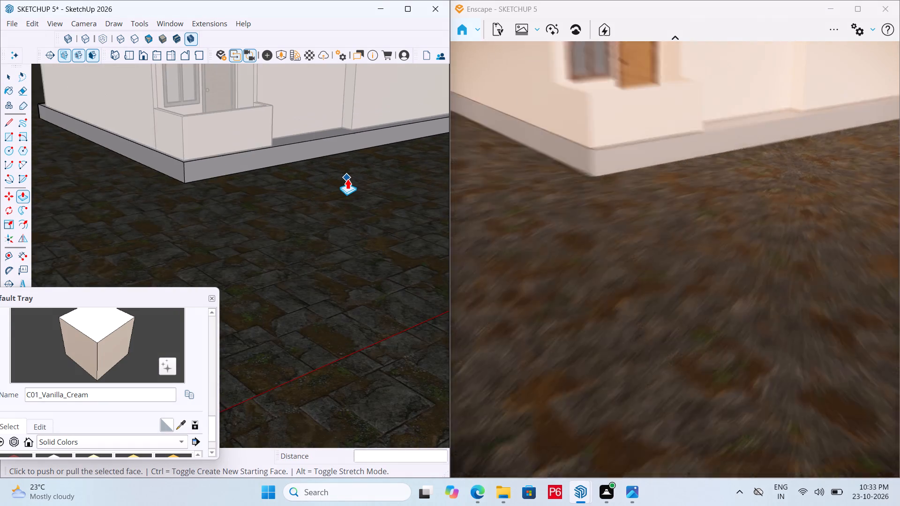
scroll(347, 179, down, 7)
scroll(332, 180, down, 20)
scroll(332, 180, down, 2)
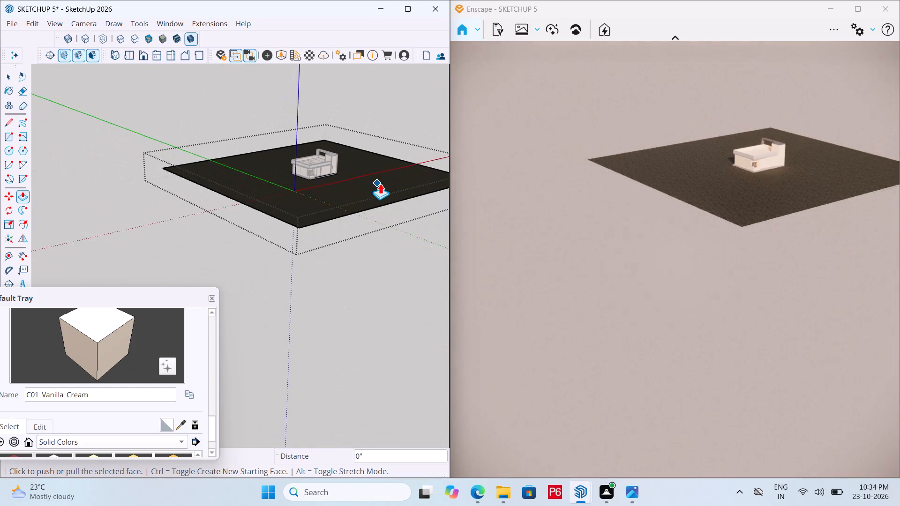
middle_drag(316, 188, 0, 194)
middle_drag(353, 216, 88, 215)
scroll(329, 216, down, 1)
scroll(320, 266, up, 7)
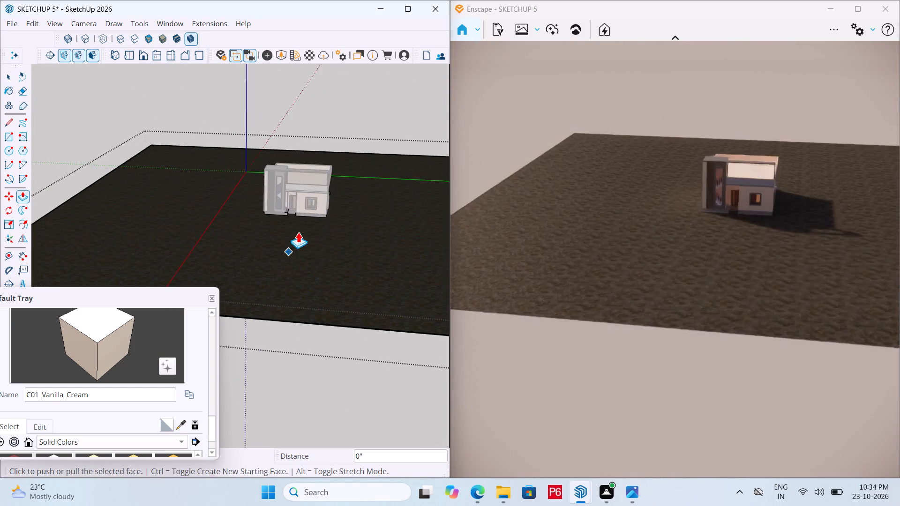
scroll(298, 232, up, 6)
middle_drag(309, 164, 278, 141)
scroll(278, 141, up, 6)
middle_drag(283, 180, 286, 139)
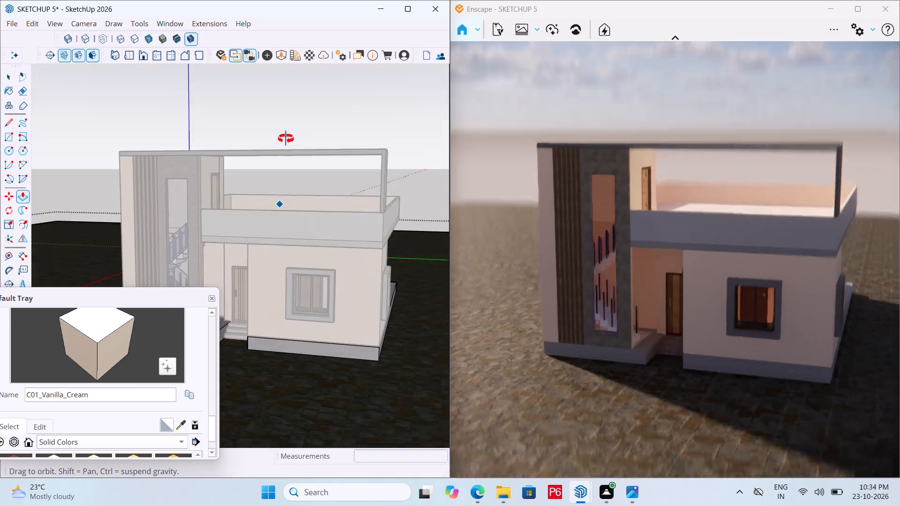
middle_drag(286, 139, 289, 125)
Save the model with the paving extended on all four sides and leave group editing.
key(ctrl+s)
key(ctrl+s)
key(ctrl+s)
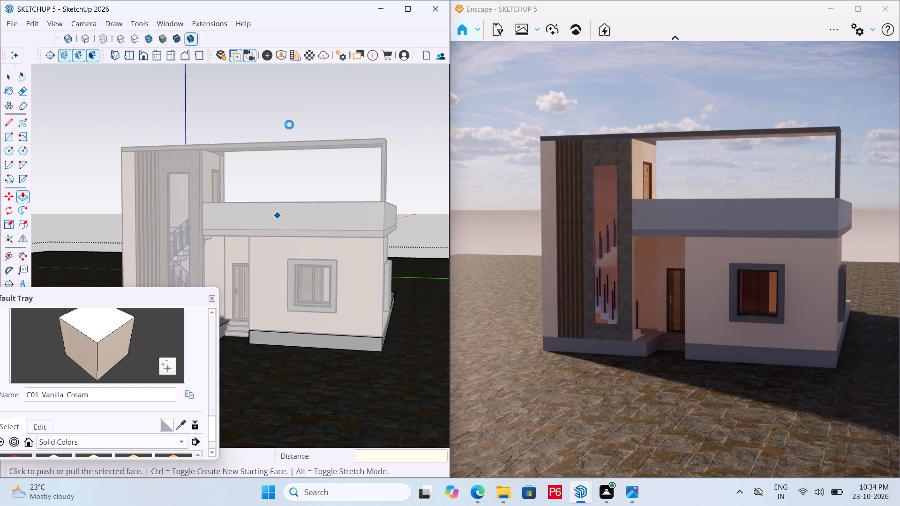
key(ctrl+s)
key(ctrl+s)
key(space)
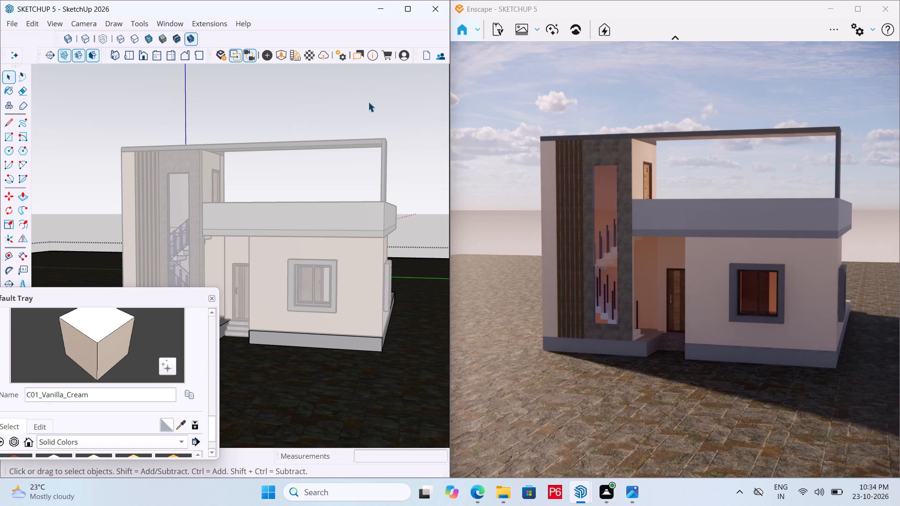
key(space)
click(375, 101)
Reopen the plinth and paving group and Push/Pull the paving's rear edge face outward by about 129'.
scroll(323, 109, down, 6)
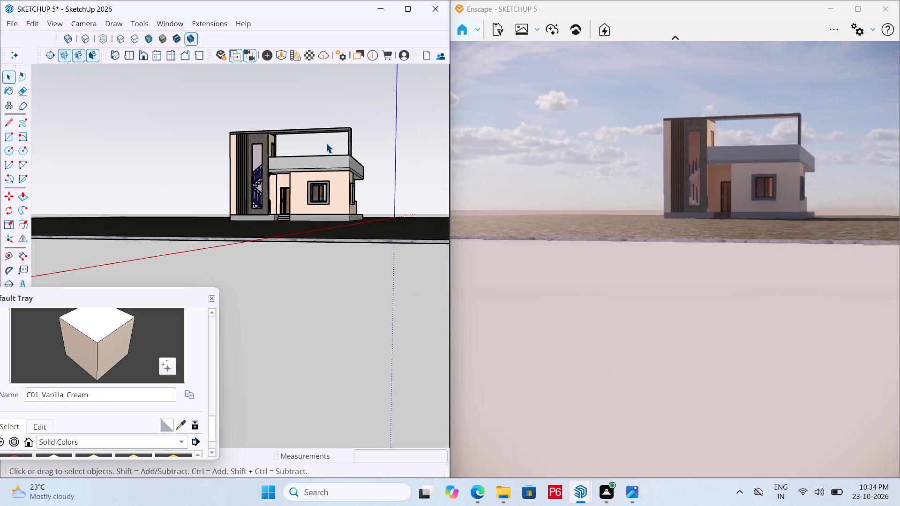
middle_drag(313, 160, 313, 206)
middle_drag(302, 205, 310, 230)
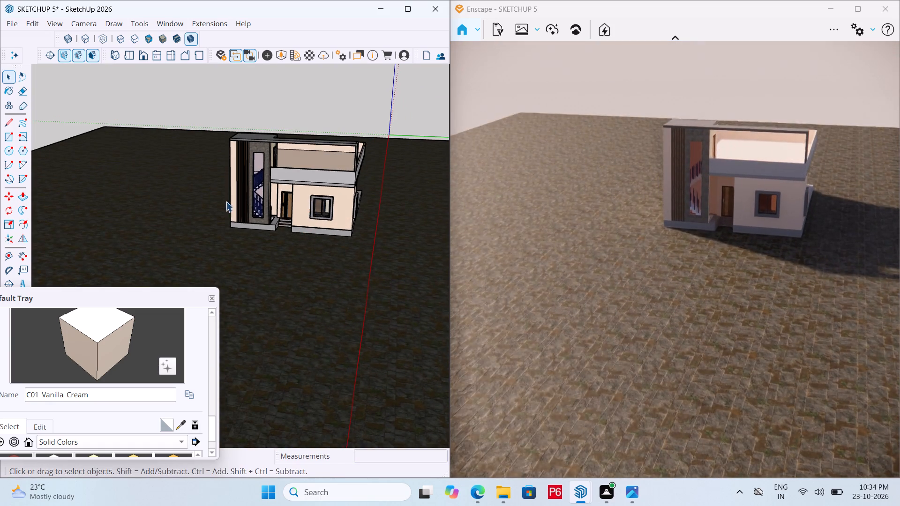
scroll(221, 209, down, 6)
scroll(285, 188, down, 7)
middle_drag(313, 188, 0, 206)
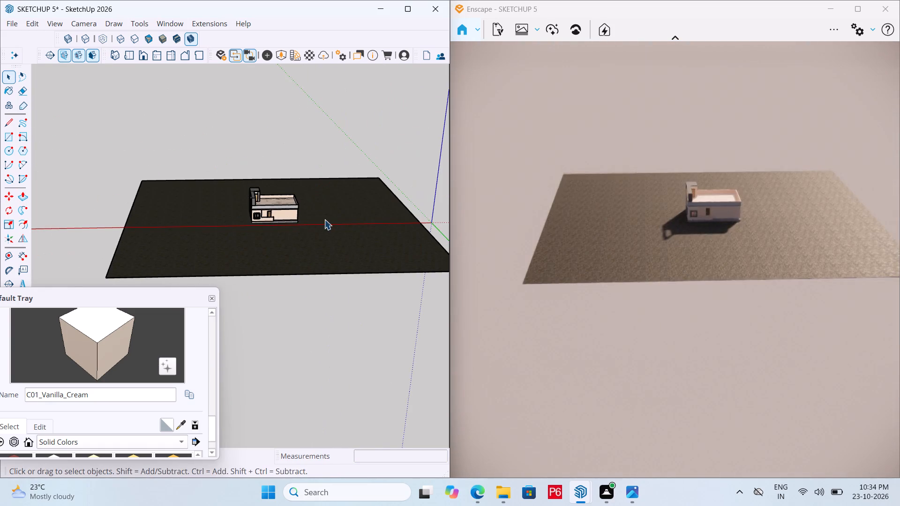
middle_drag(330, 221, 71, 201)
scroll(406, 300, up, 20)
scroll(406, 300, up, 6)
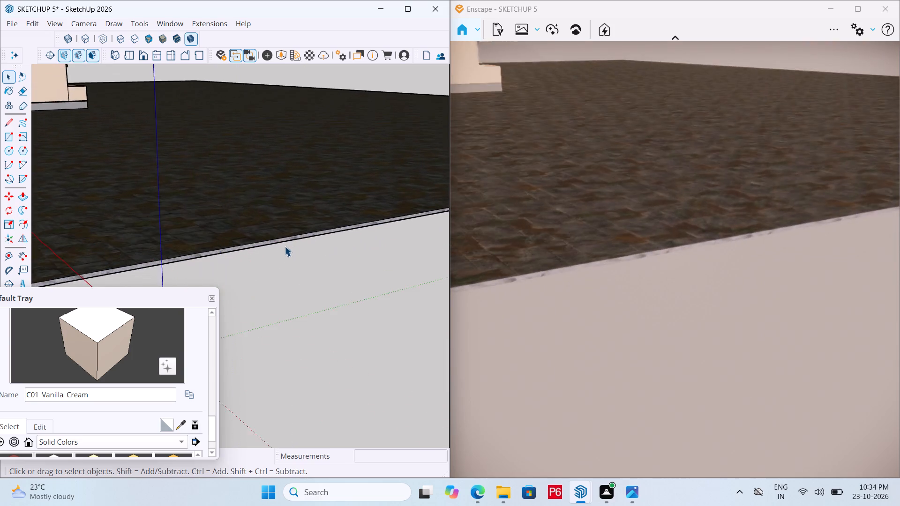
scroll(285, 246, up, 5)
click(303, 233)
triple_click(306, 235)
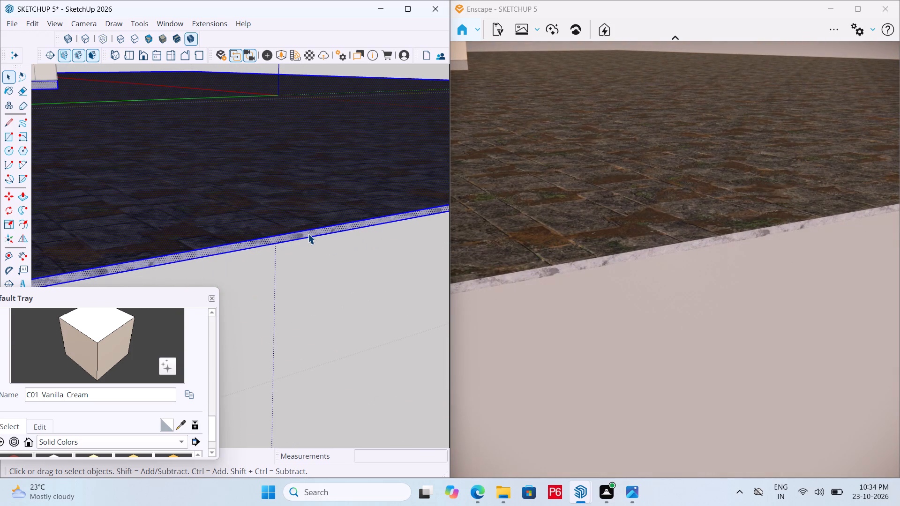
click(307, 234)
key(p)
click(307, 234)
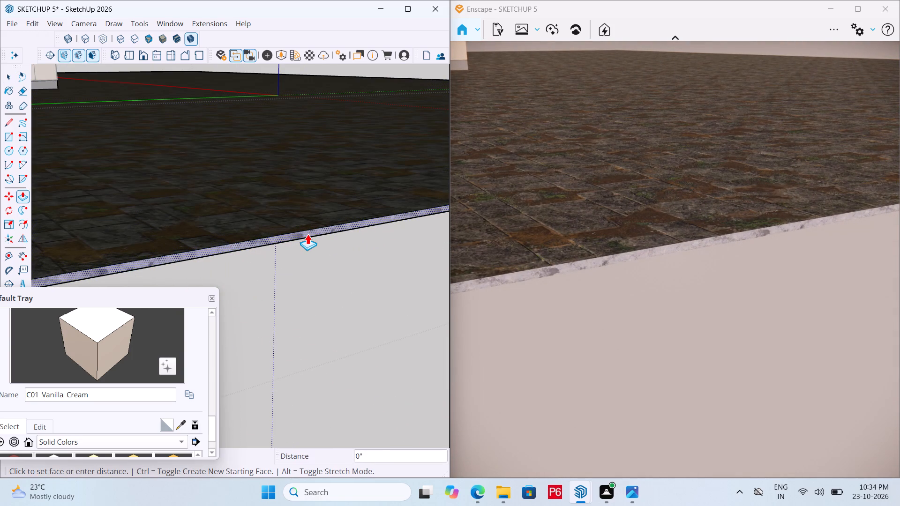
scroll(395, 246, down, 8)
scroll(232, 150, down, 16)
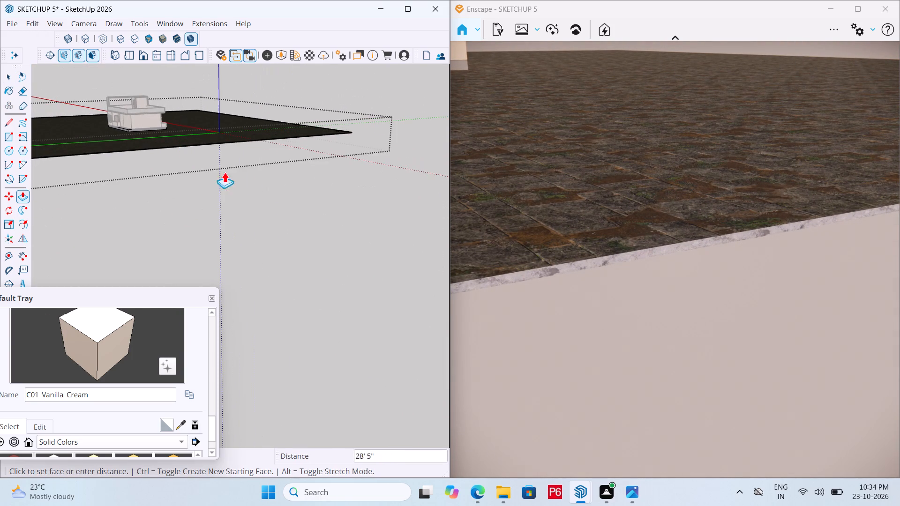
click(334, 251)
Examine the enlarged paving and the house front from several heights and angles.
middle_drag(208, 211, 708, 250)
scroll(402, 126, up, 3)
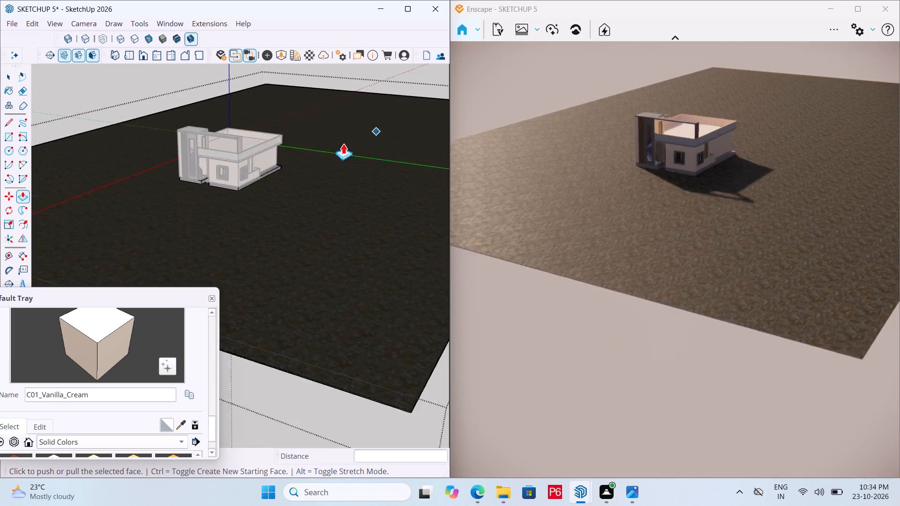
scroll(343, 143, up, 2)
middle_drag(290, 160, 402, 77)
middle_drag(392, 82, 360, 119)
scroll(357, 109, down, 6)
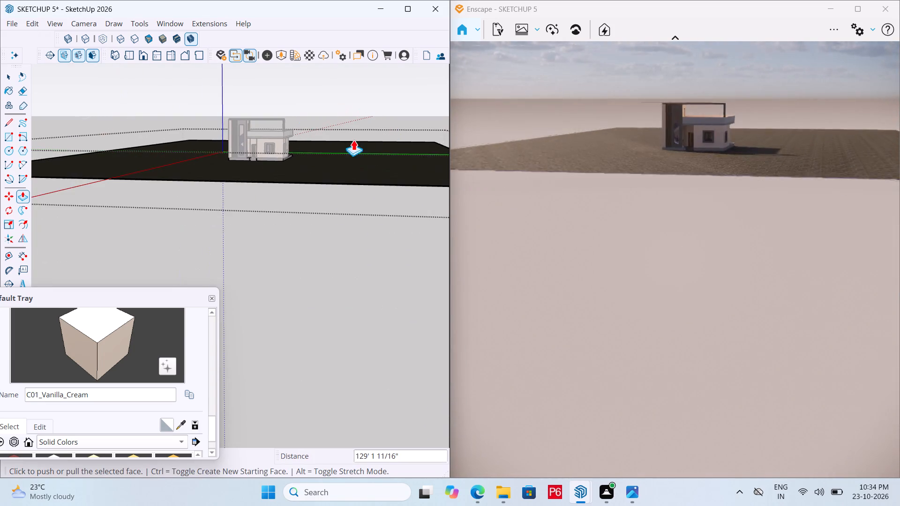
middle_drag(252, 156, 245, 201)
scroll(291, 159, up, 11)
middle_drag(291, 159, 286, 158)
middle_drag(243, 106, 240, 86)
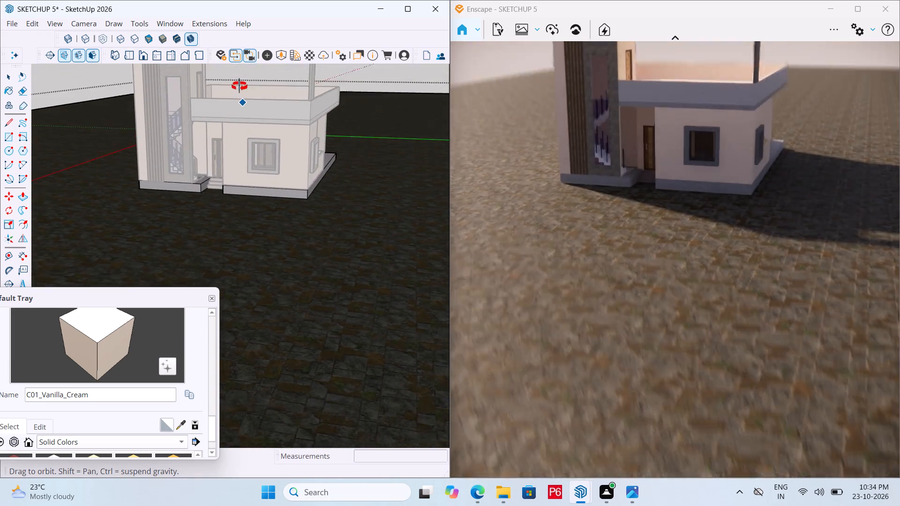
middle_drag(240, 86, 253, 106)
scroll(297, 204, down, 2)
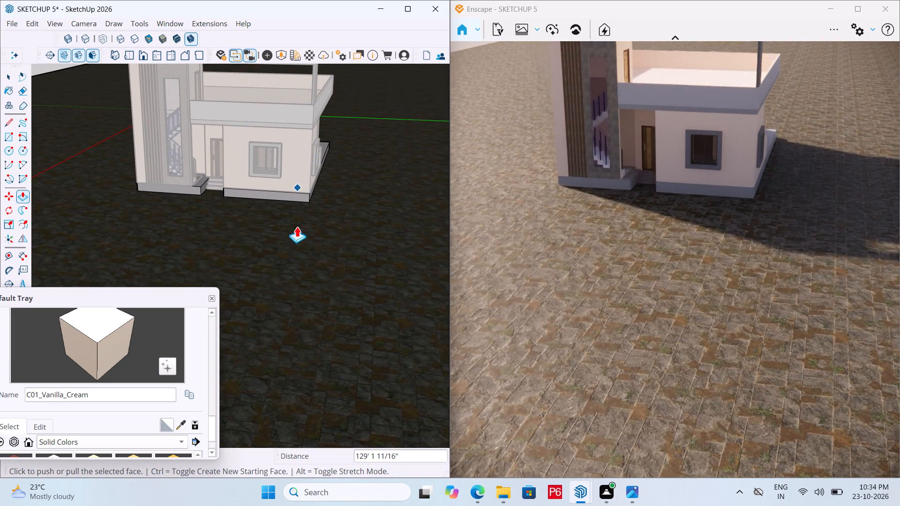
scroll(297, 226, down, 3)
scroll(265, 140, up, 4)
middle_drag(254, 133, 224, 110)
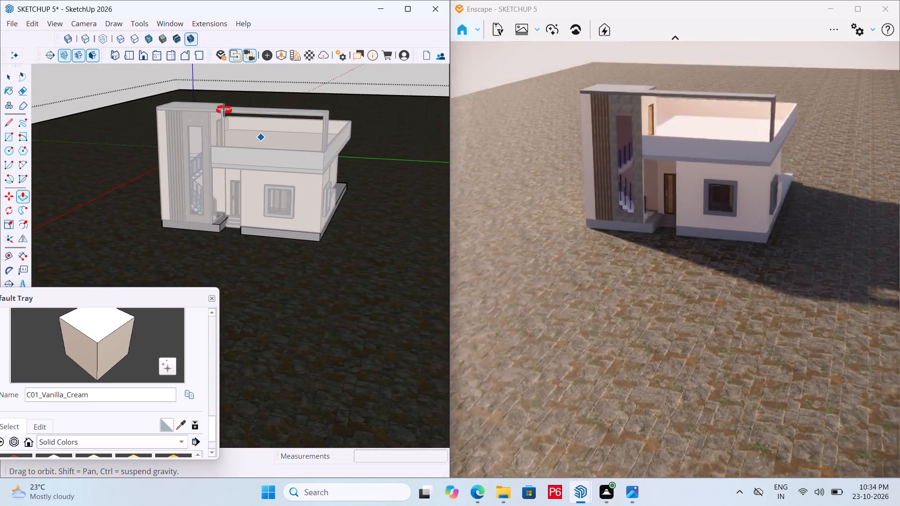
middle_drag(224, 110, 240, 163)
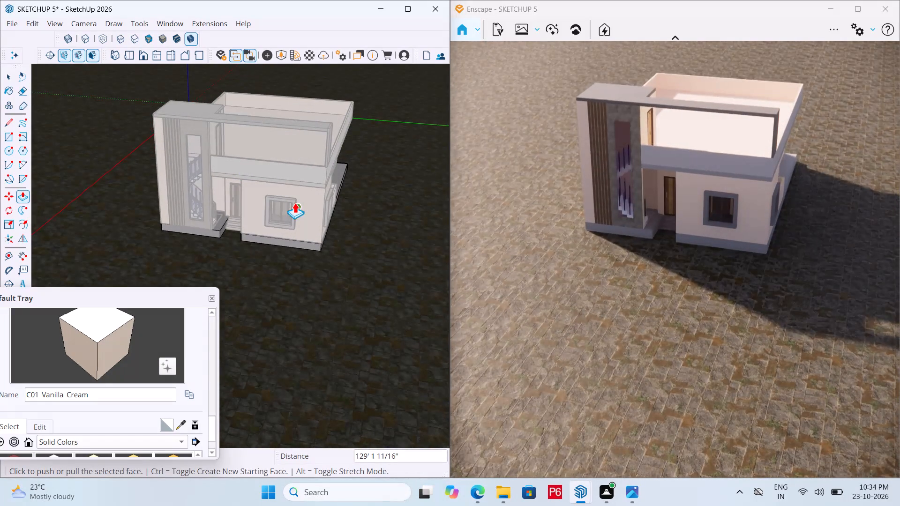
scroll(300, 109, up, 2)
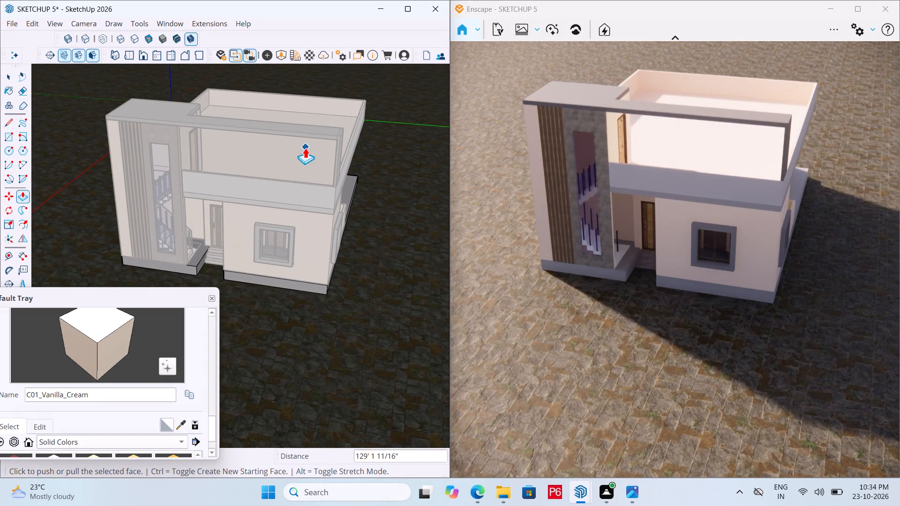
middle_drag(305, 148, 300, 130)
Save the model with the enlarged rear paving and leave group editing.
key(ctrl+s)
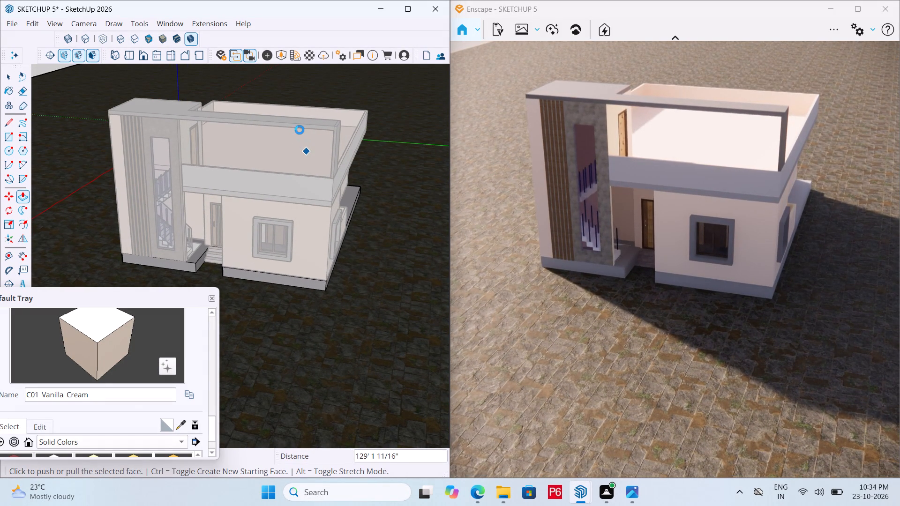
key(ctrl+s)
key(space)
click(370, 180)
click(380, 179)
scroll(384, 185, down, 3)
key(space)
double_click(88, 81)
Frame the house from the front corner and close the Default Tray.
scroll(307, 168, up, 4)
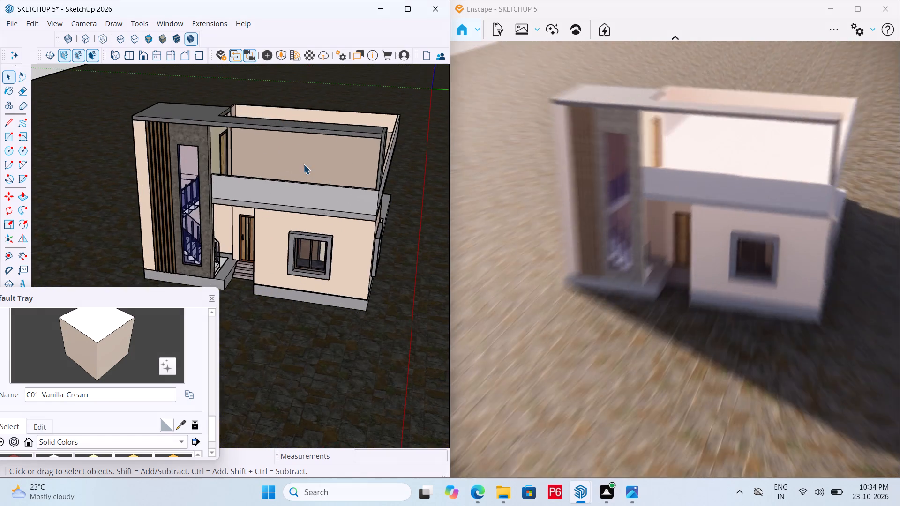
middle_drag(298, 164, 290, 133)
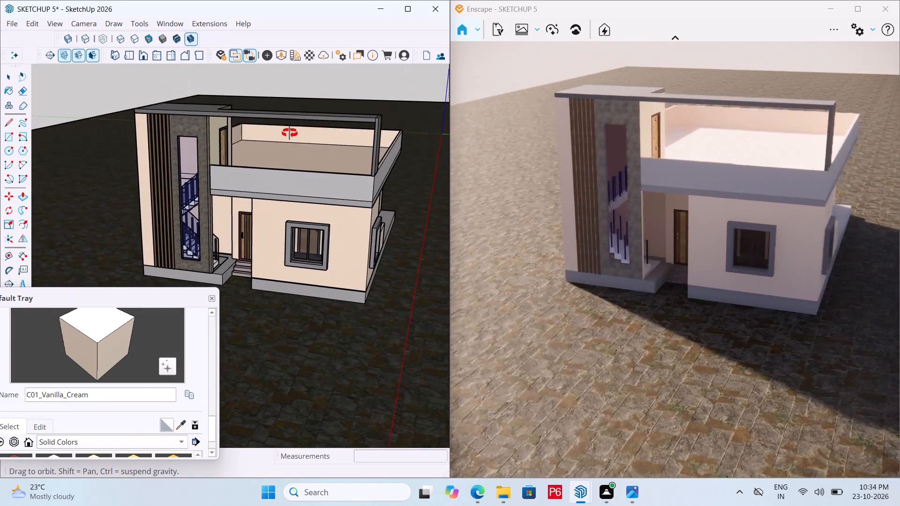
middle_drag(290, 133, 288, 122)
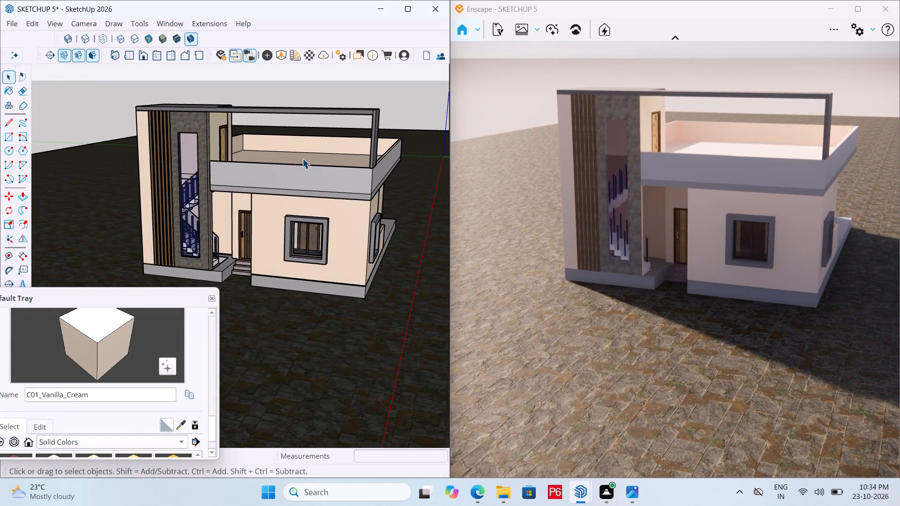
click(213, 296)
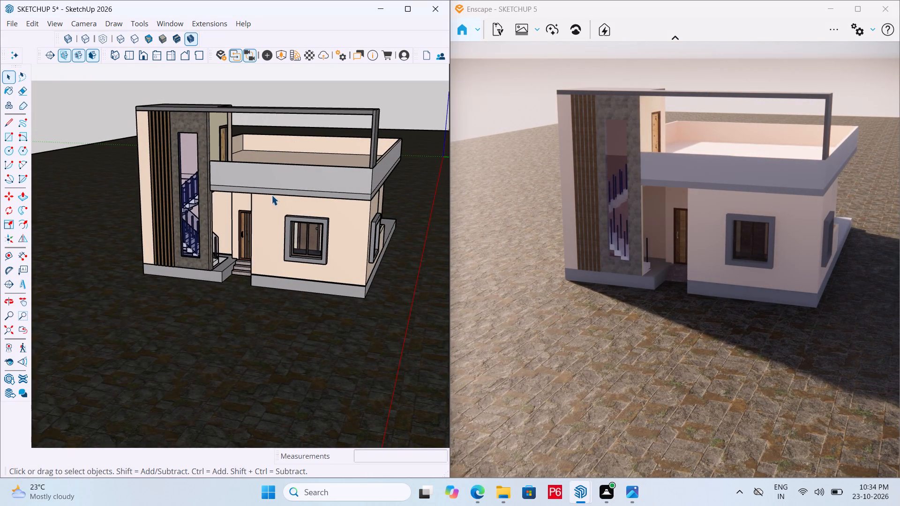
Turn the view slightly to show the front and window-side walls, and save the model.
middle_drag(270, 195, 254, 200)
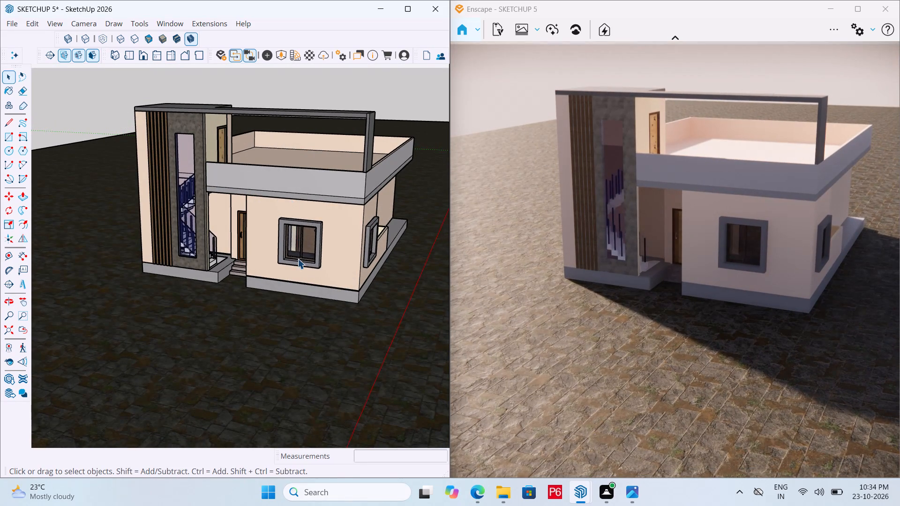
key(ctrl+s)
key(ctrl+s)
key(ctrl+s)
key(ctrl+s)
key(space)
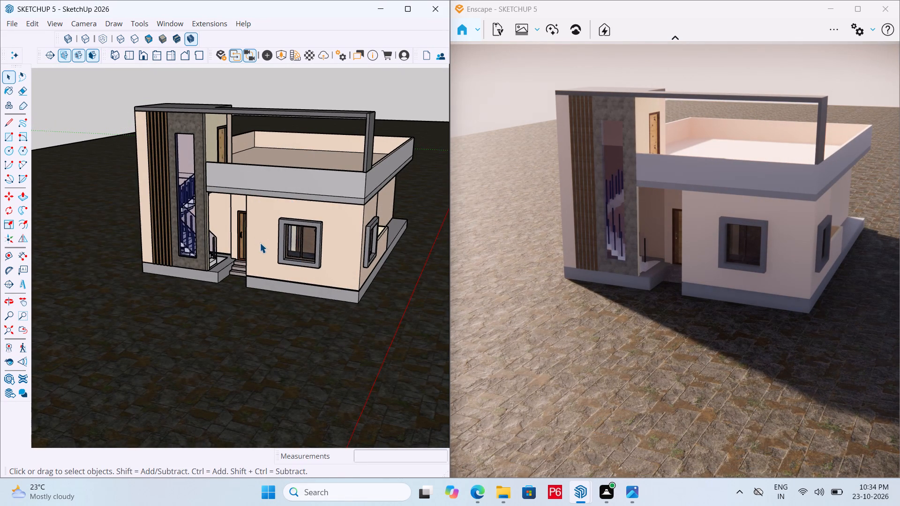
Open the ground group around the house and paint its top face with the green Soil_04_1K material from the Ground collection.
scroll(234, 278, down, 3)
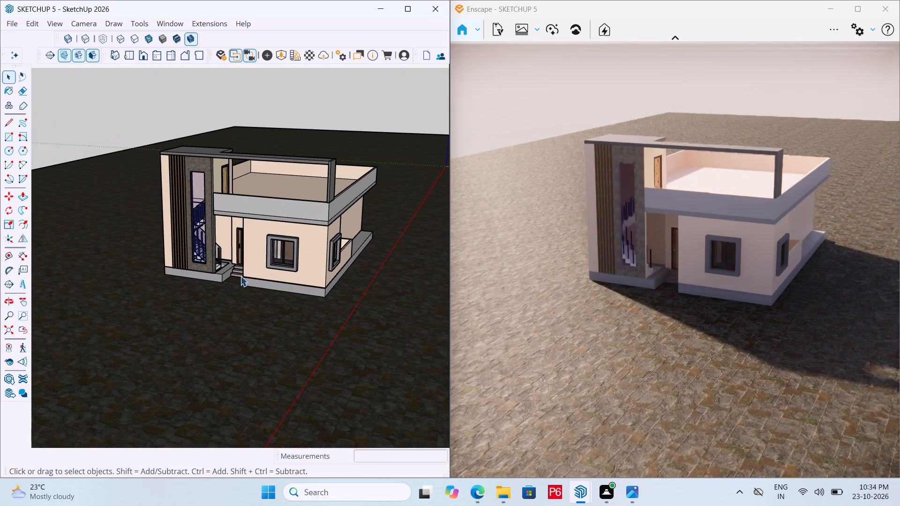
scroll(283, 253, up, 4)
middle_drag(300, 238, 310, 183)
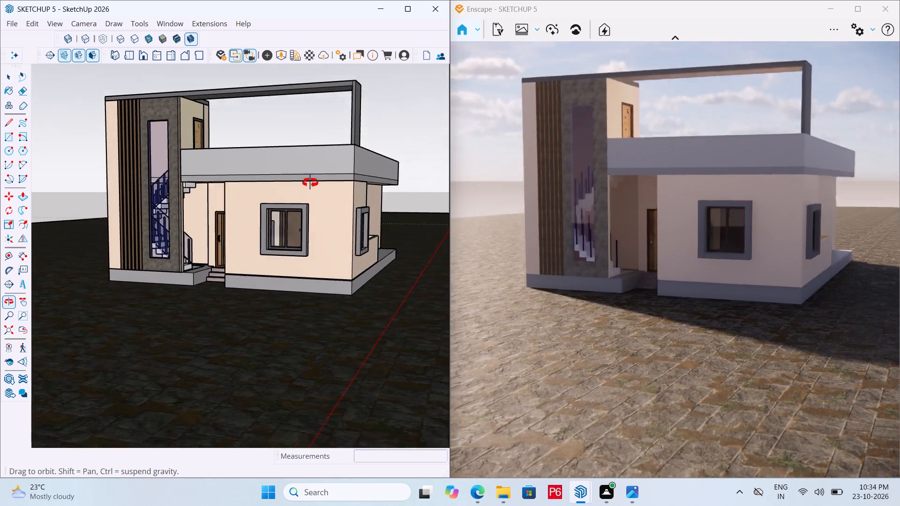
middle_drag(310, 183, 319, 268)
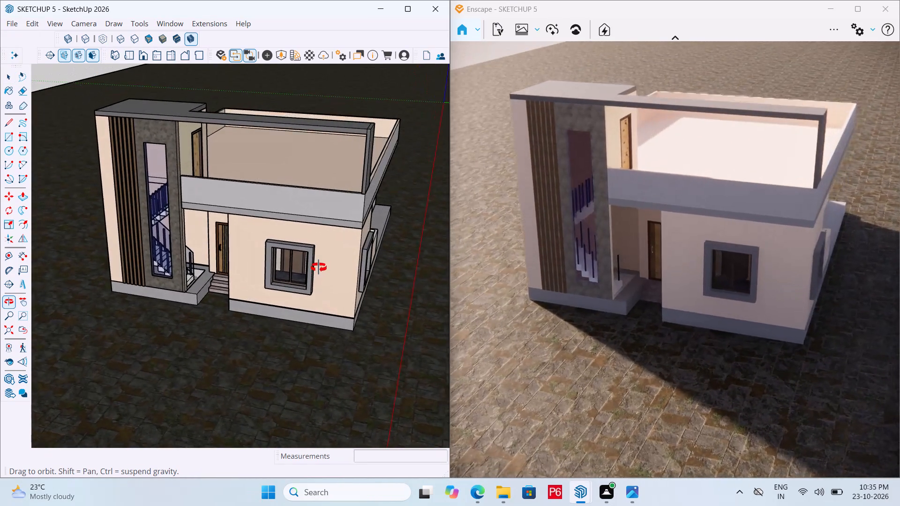
middle_drag(319, 268, 316, 288)
key(space)
click(185, 332)
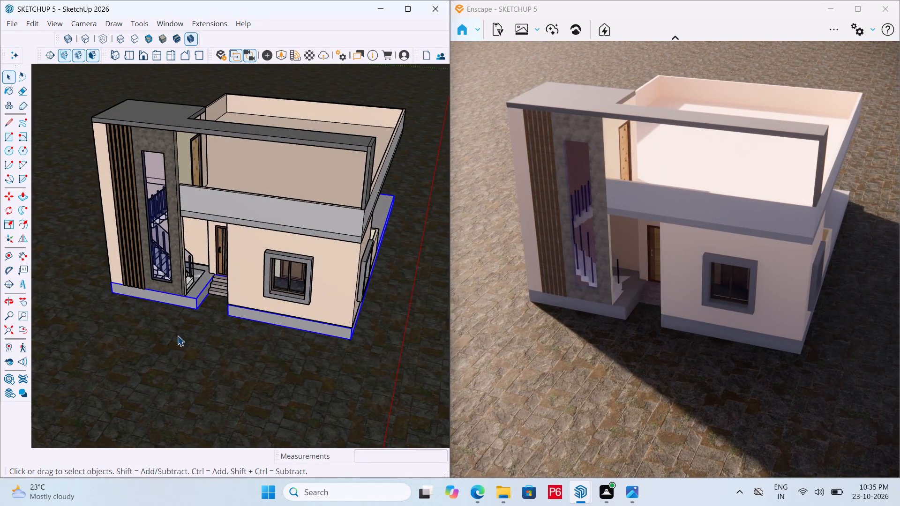
click(139, 342)
double_click(125, 340)
click(100, 336)
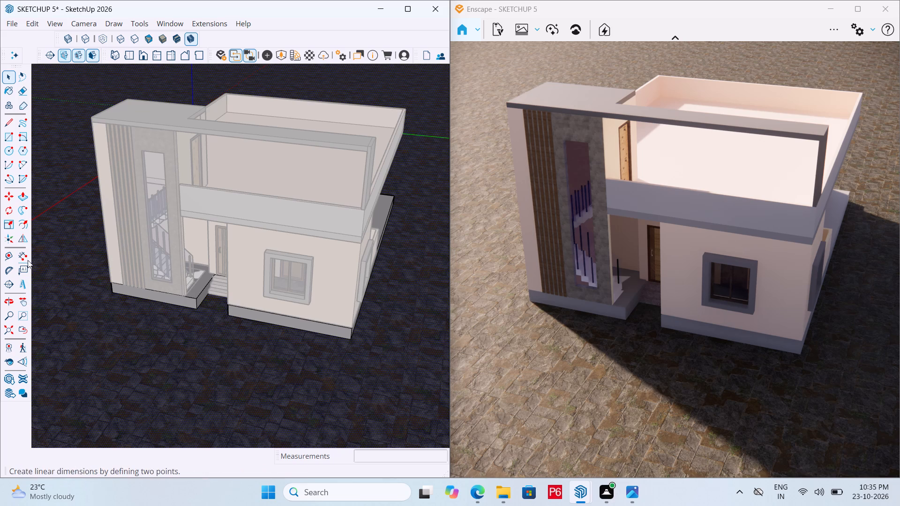
key(b)
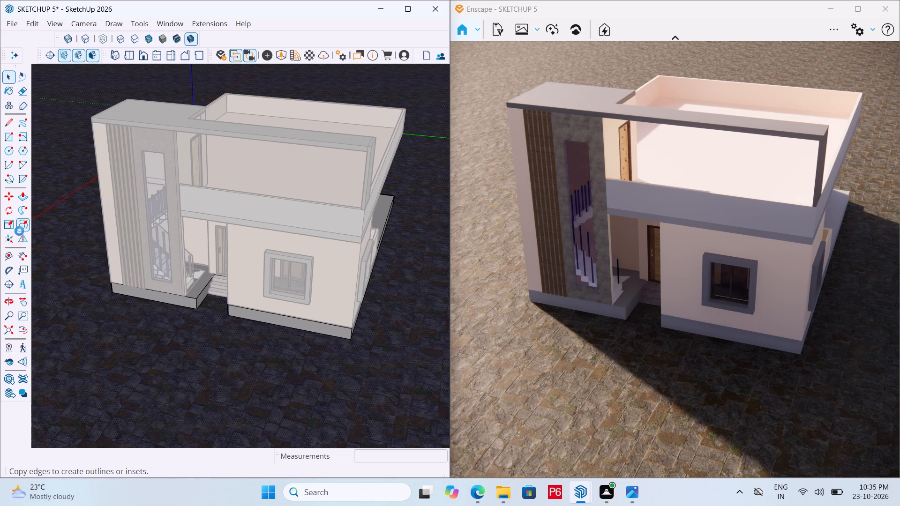
scroll(127, 423, down, 1)
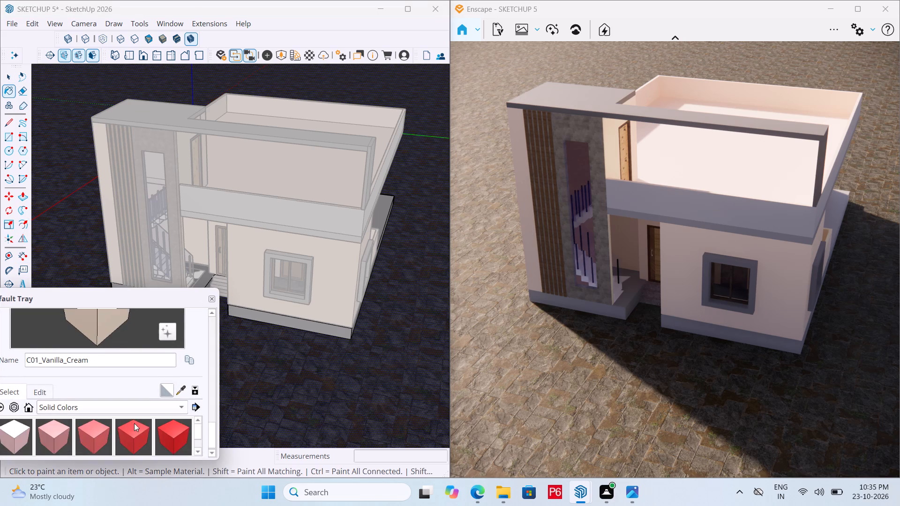
scroll(134, 423, down, 2)
click(143, 409)
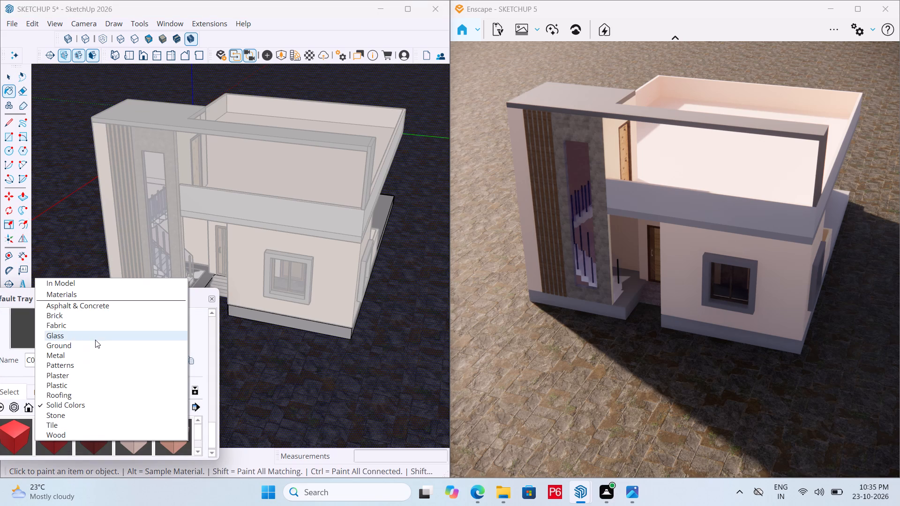
click(95, 346)
click(130, 436)
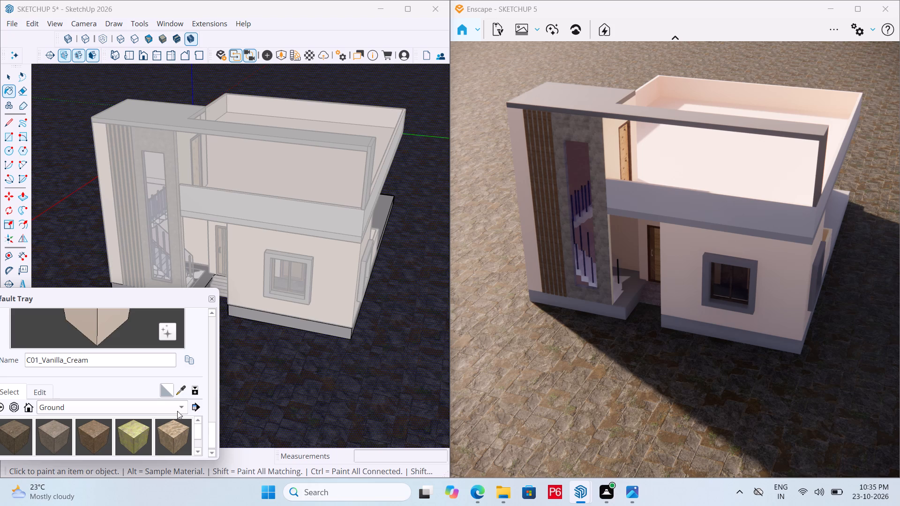
click(339, 383)
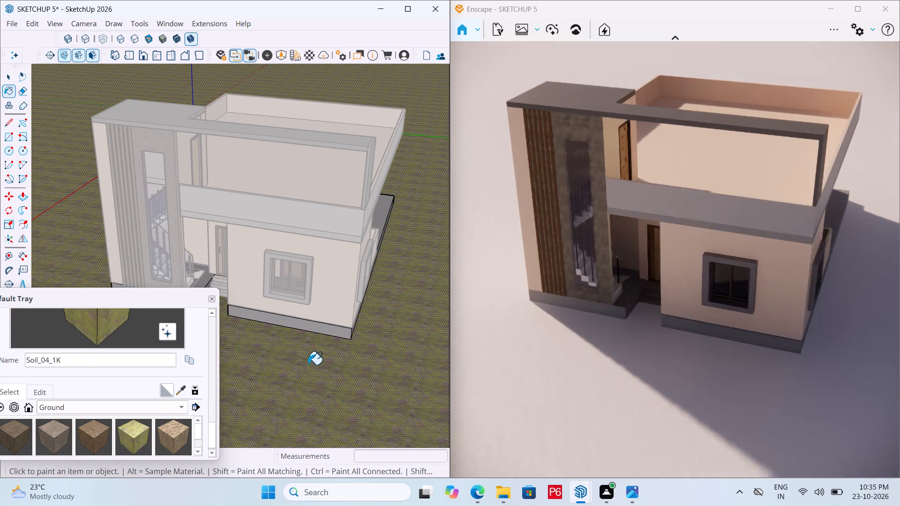
Examine the repainted ground around the house from several distances and angles.
scroll(310, 365, down, 3)
middle_drag(335, 365, 343, 330)
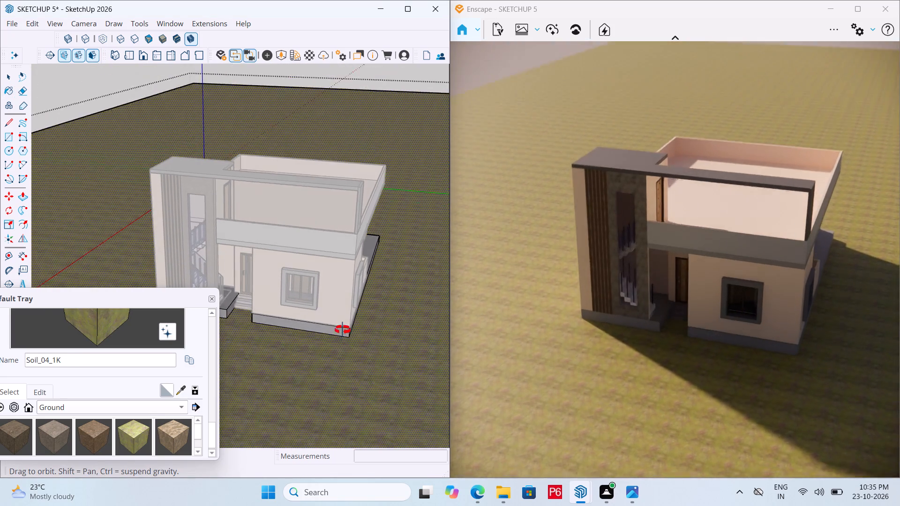
middle_drag(343, 330, 344, 299)
middle_click(343, 299)
scroll(220, 292, down, 6)
middle_drag(238, 299, 234, 337)
scroll(272, 368, up, 7)
middle_click(273, 368)
middle_drag(280, 345, 290, 361)
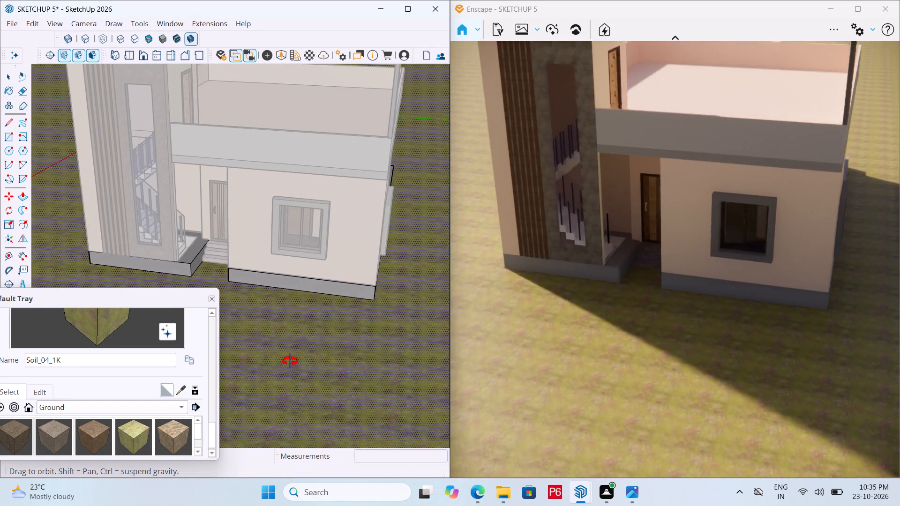
middle_drag(290, 361, 256, 351)
scroll(354, 376, down, 1)
scroll(303, 340, down, 2)
middle_drag(291, 333, 291, 325)
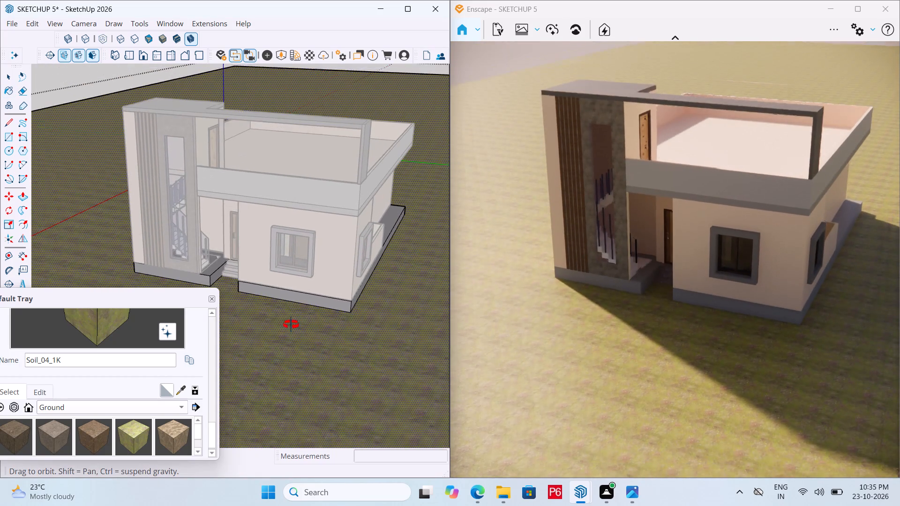
middle_drag(291, 325, 294, 326)
Save the model with the repainted ground and leave group editing.
key(space)
click(388, 320)
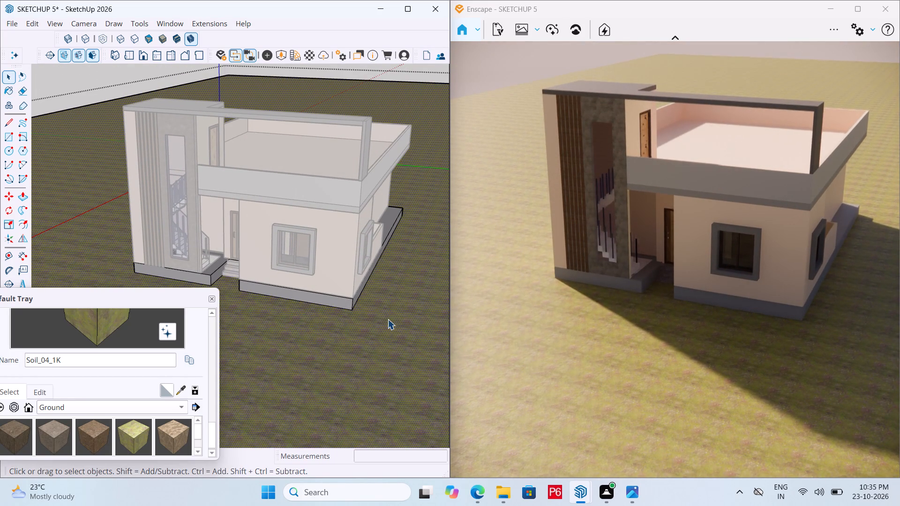
click(388, 319)
key(ctrl+s)
key(ctrl+s)
key(ctrl+s)
key(space)
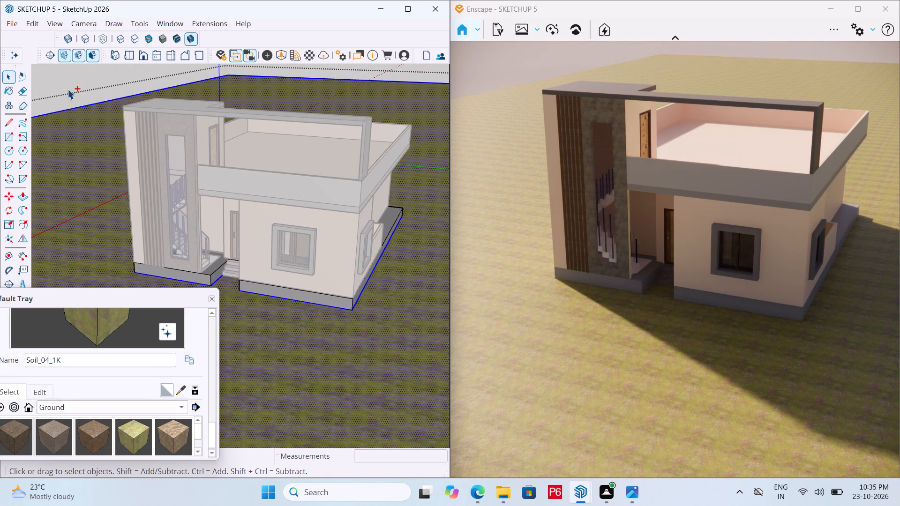
click(70, 83)
Frame the house more closely from the front corner and save the model.
middle_drag(226, 193, 231, 196)
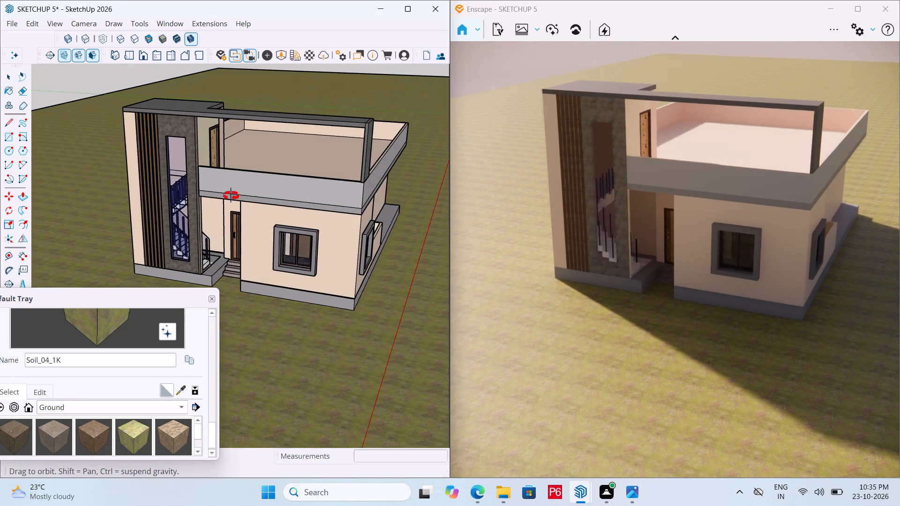
middle_drag(231, 196, 236, 202)
scroll(248, 242, up, 2)
middle_drag(257, 242, 268, 250)
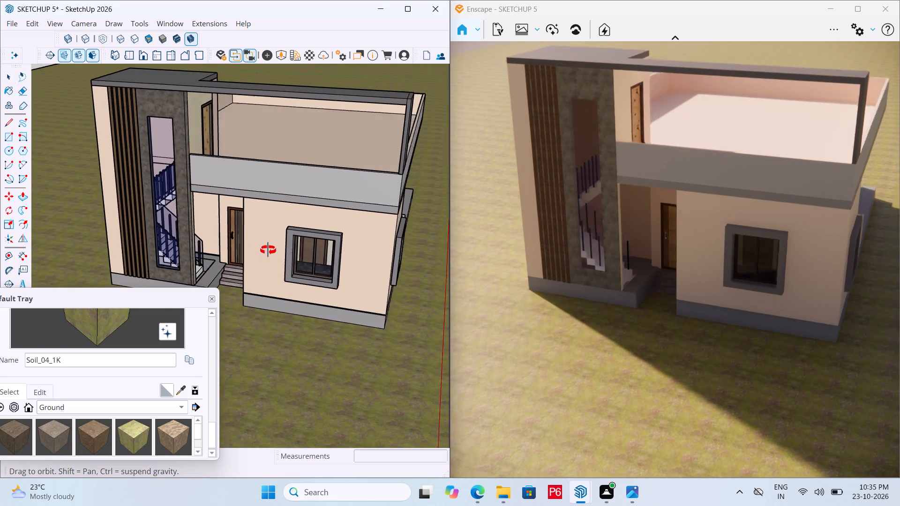
middle_drag(268, 250, 276, 254)
middle_drag(276, 254, 231, 246)
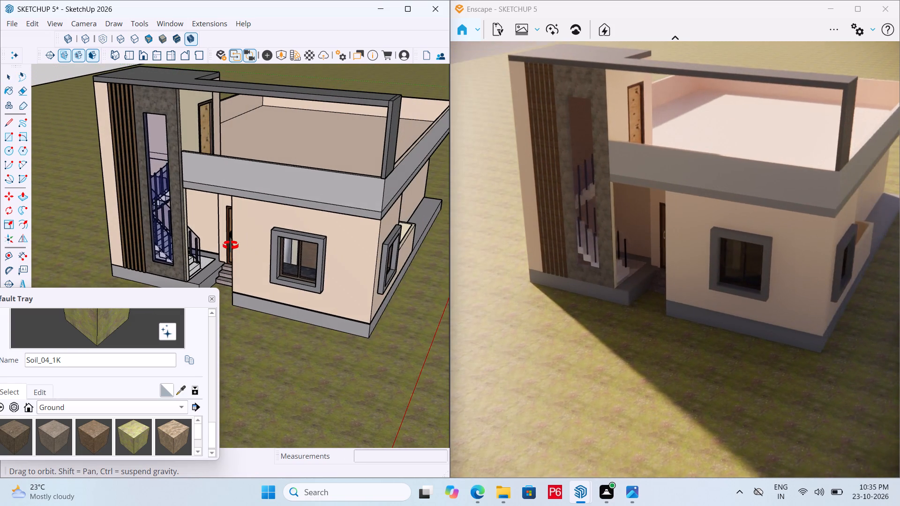
middle_drag(231, 246, 249, 246)
key(ctrl+s)
key(ctrl+s)
key(ctrl+s)
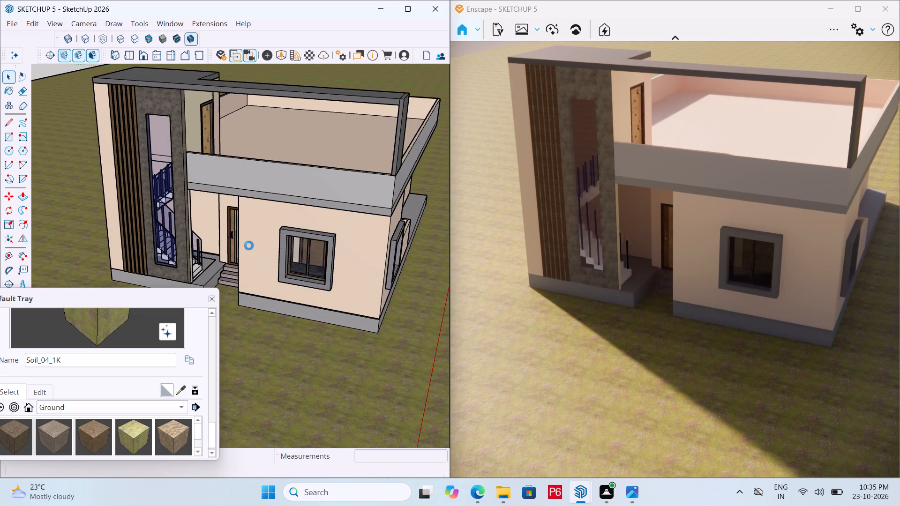
Inside the parapet group, draw a vertical rectangle about 5" wide and 2' 9" tall on the front parapet face near the corner.
key(space)
scroll(389, 180, up, 6)
click(378, 179)
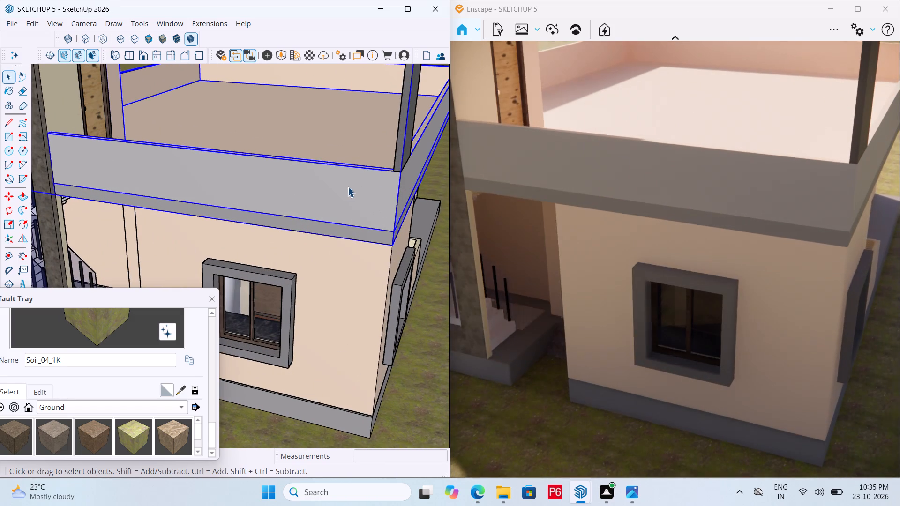
double_click(345, 187)
click(331, 186)
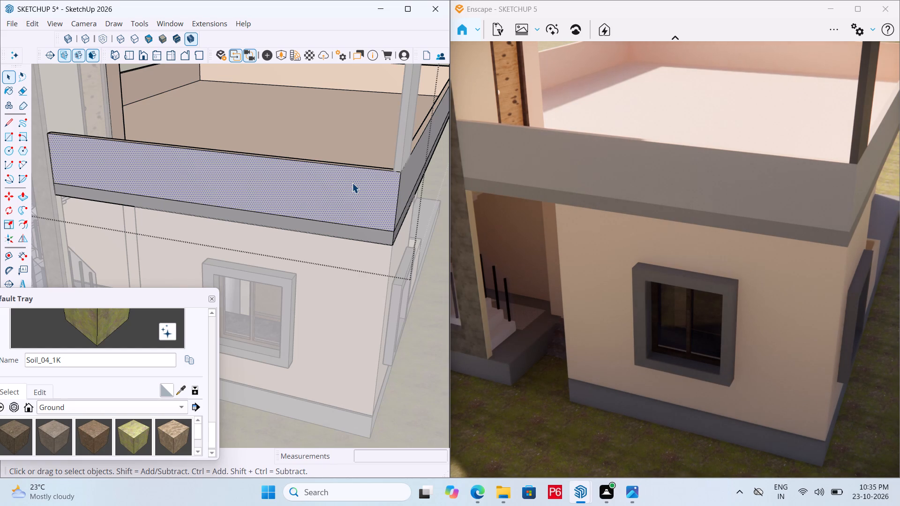
key(r)
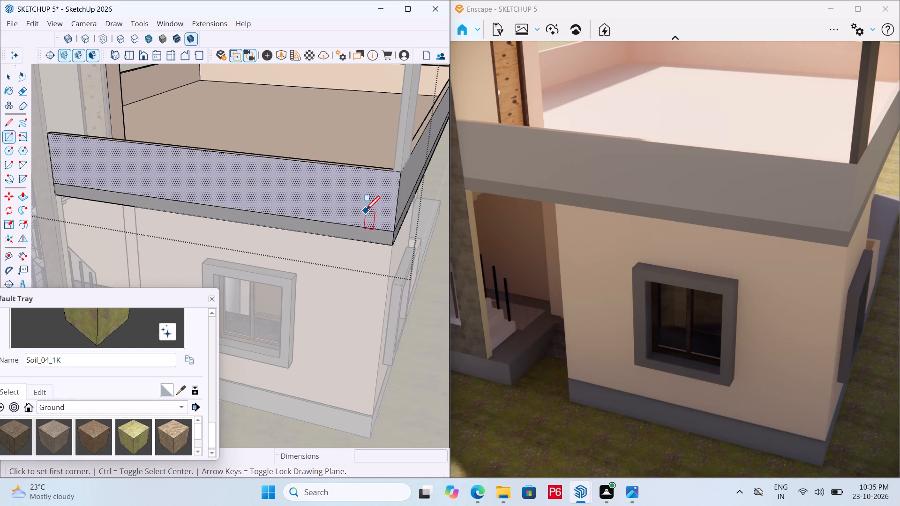
click(362, 227)
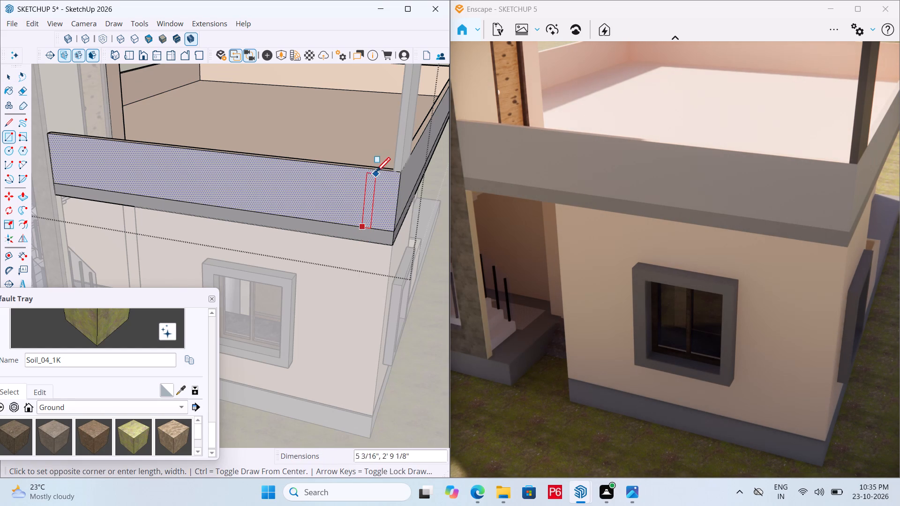
click(376, 171)
key(space)
Make the narrow parapet rectangle a separate group and open it for editing.
double_click(372, 186)
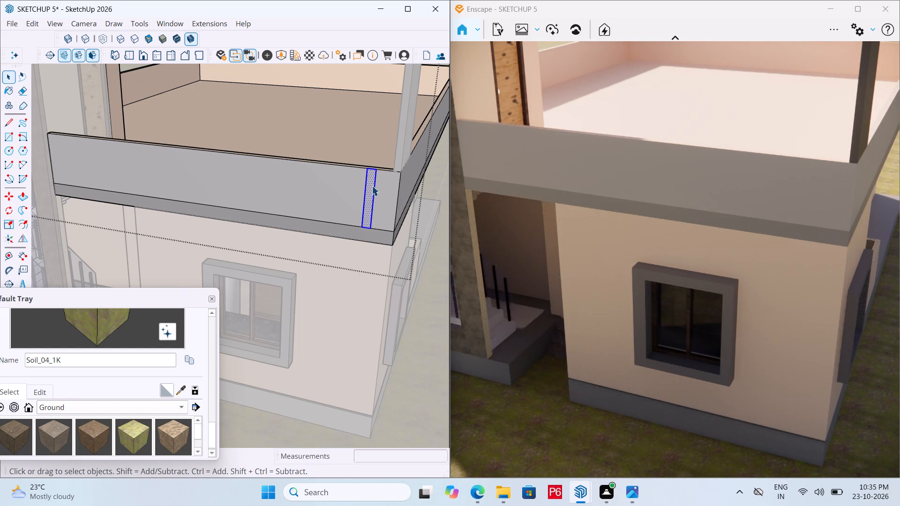
right_click(371, 186)
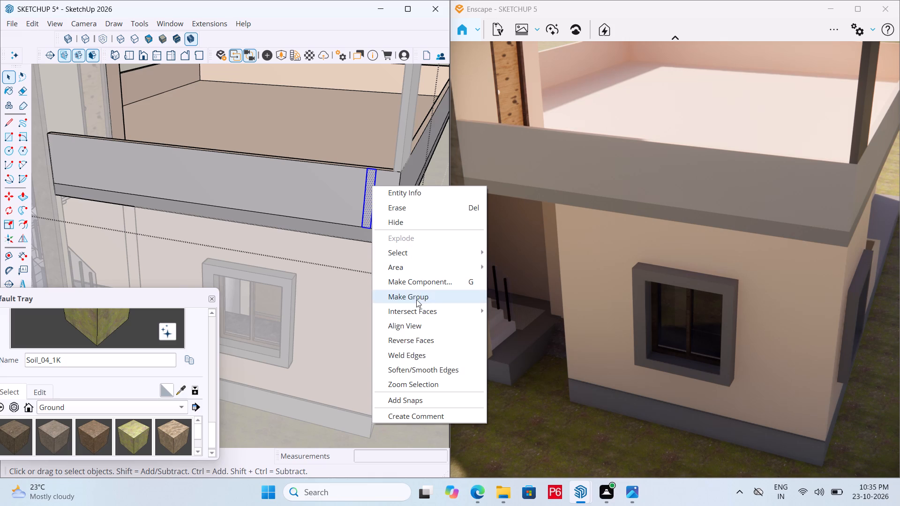
click(416, 299)
double_click(369, 193)
Paint the narrow parapet strip with M00_Soft_Cloud from the Solid Colors collection.
click(370, 188)
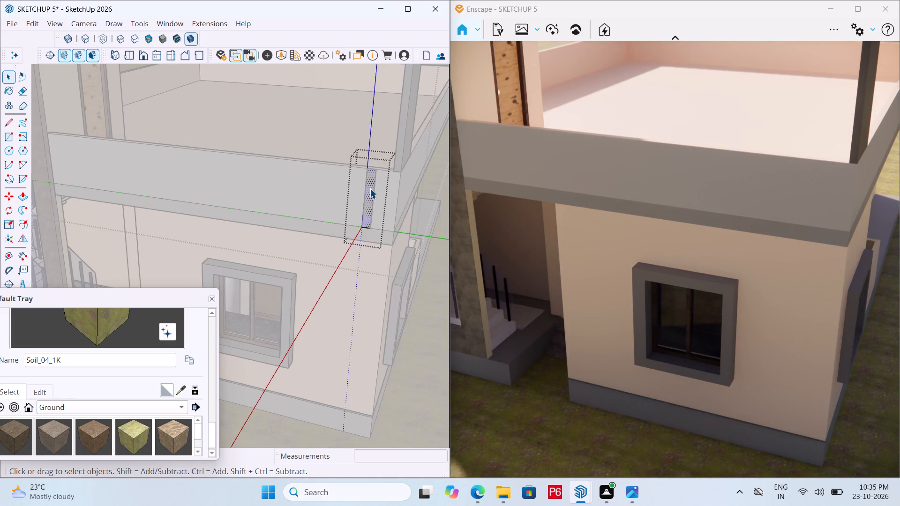
middle_drag(376, 191, 356, 172)
scroll(141, 397, down, 5)
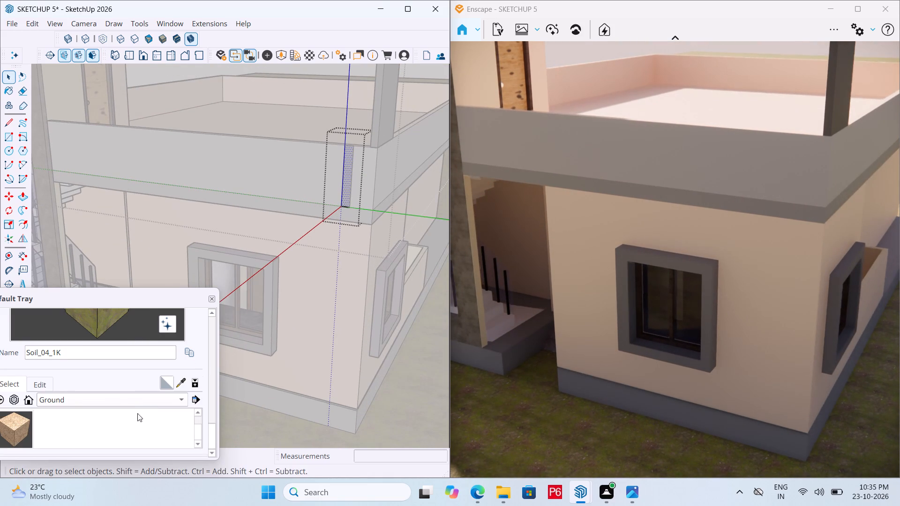
click(138, 400)
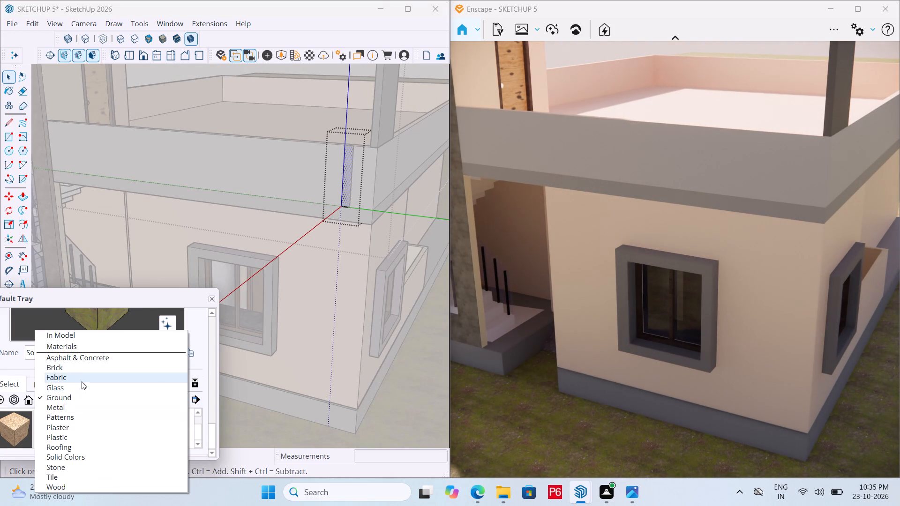
click(88, 453)
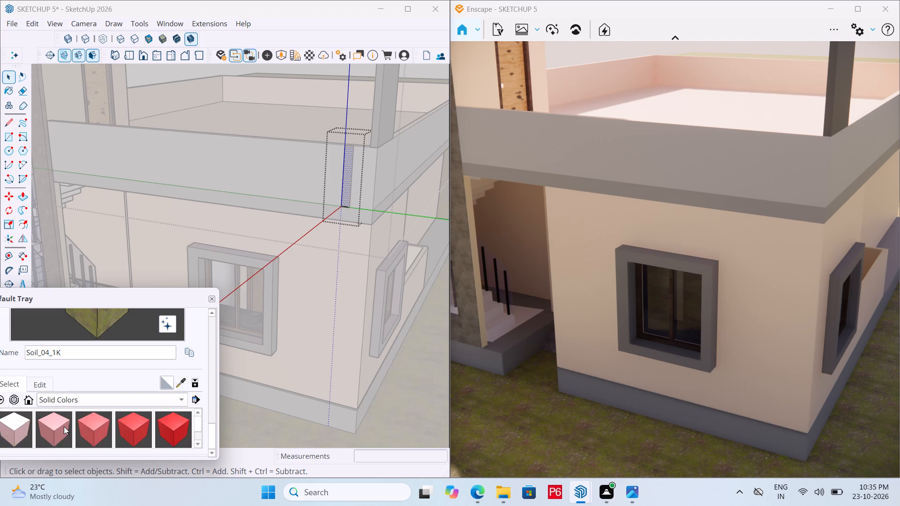
scroll(26, 430, up, 6)
scroll(94, 376, down, 6)
scroll(56, 410, down, 18)
scroll(89, 422, down, 6)
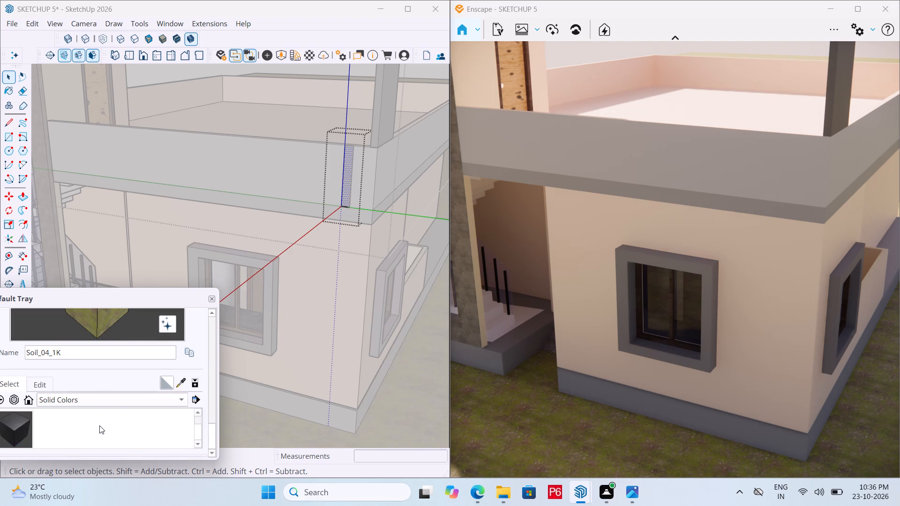
scroll(99, 425, down, 2)
scroll(75, 425, up, 2)
click(50, 424)
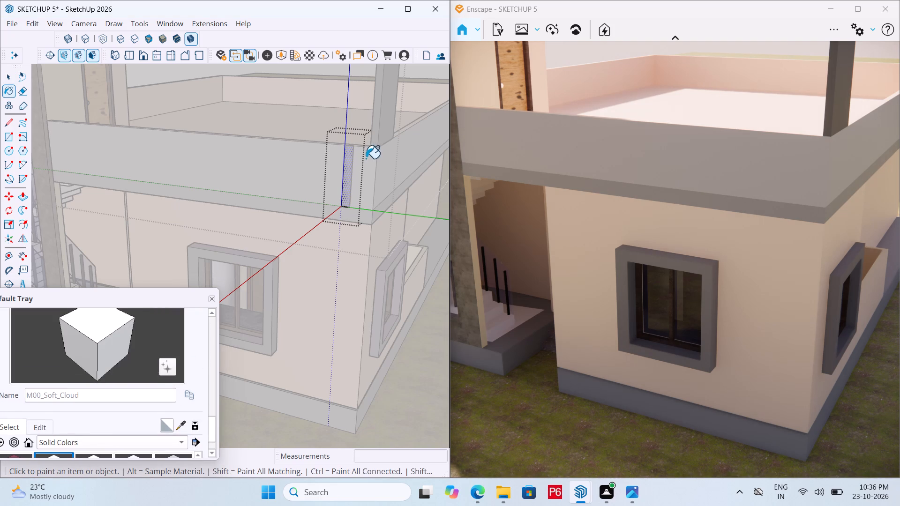
click(347, 158)
key(space)
Extrude the painted strip 1" out from the front parapet face.
scroll(355, 188, up, 6)
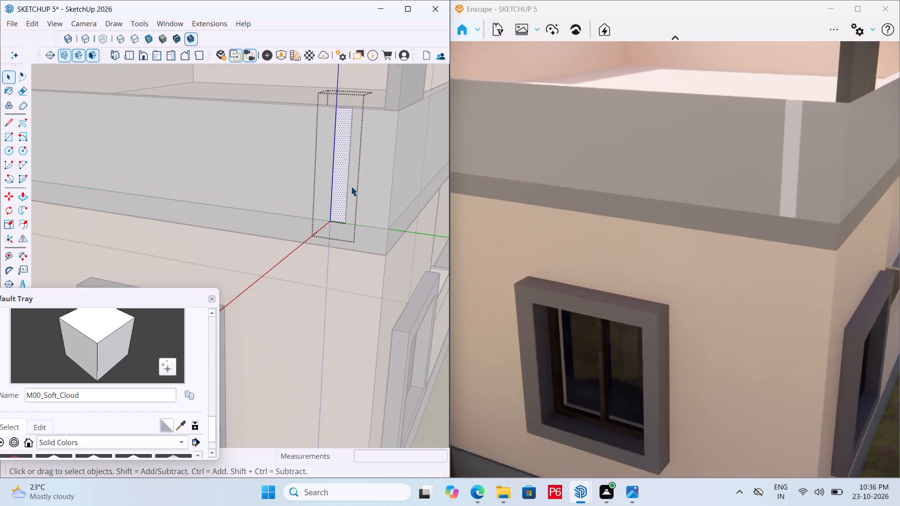
key(p)
click(341, 189)
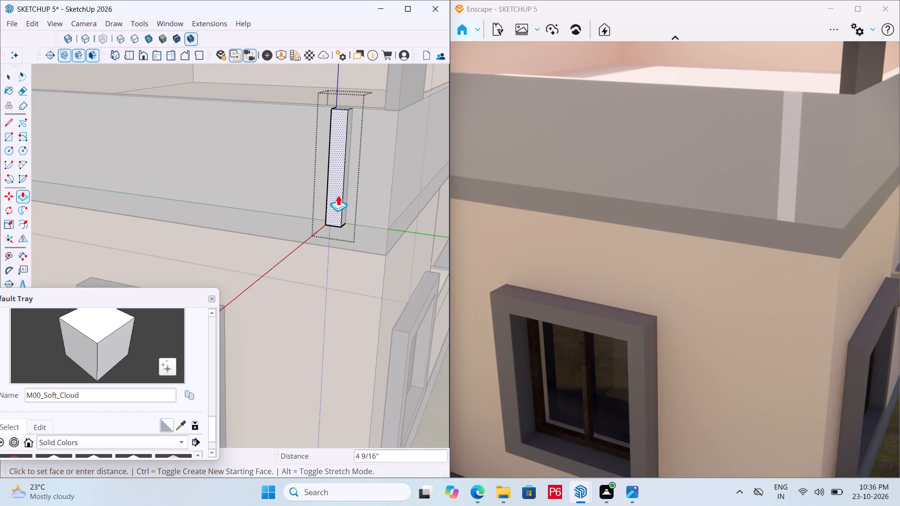
middle_drag(338, 195, 211, 198)
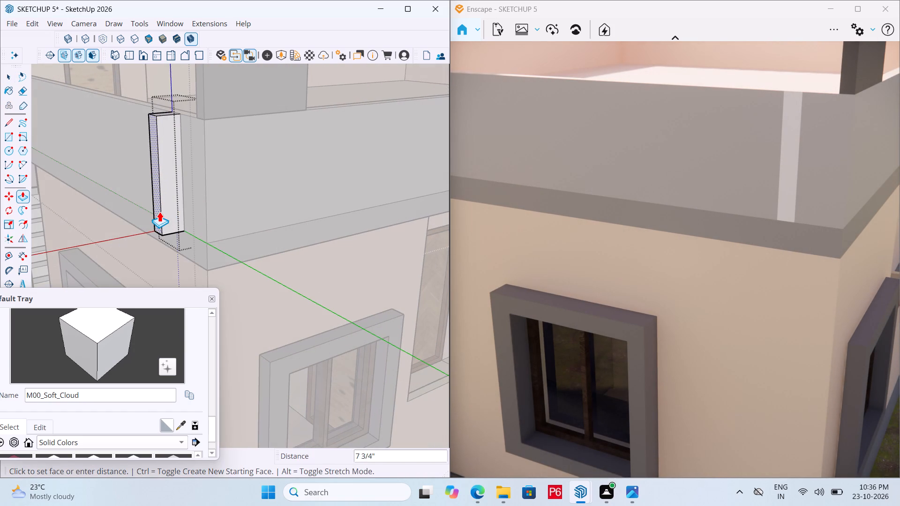
text(1")
key(Return)
Pull the strip's front face out by about another 1 5/8" and save the model.
scroll(160, 201, up, 6)
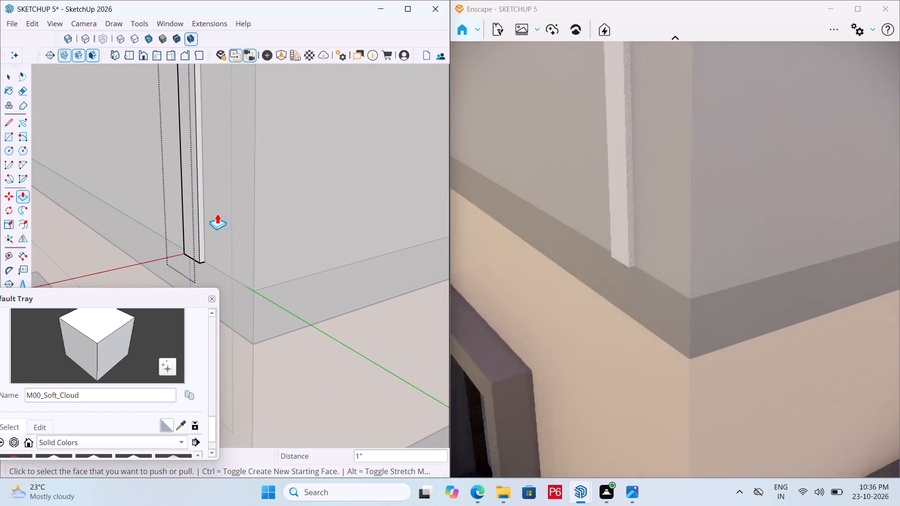
middle_drag(225, 213, 241, 218)
click(209, 220)
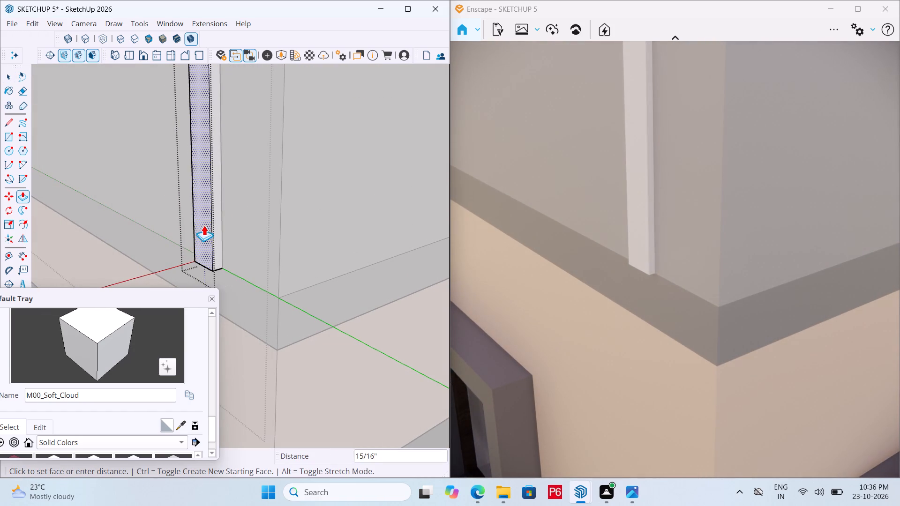
click(202, 226)
scroll(240, 208, down, 3)
key(ctrl+s)
key(space)
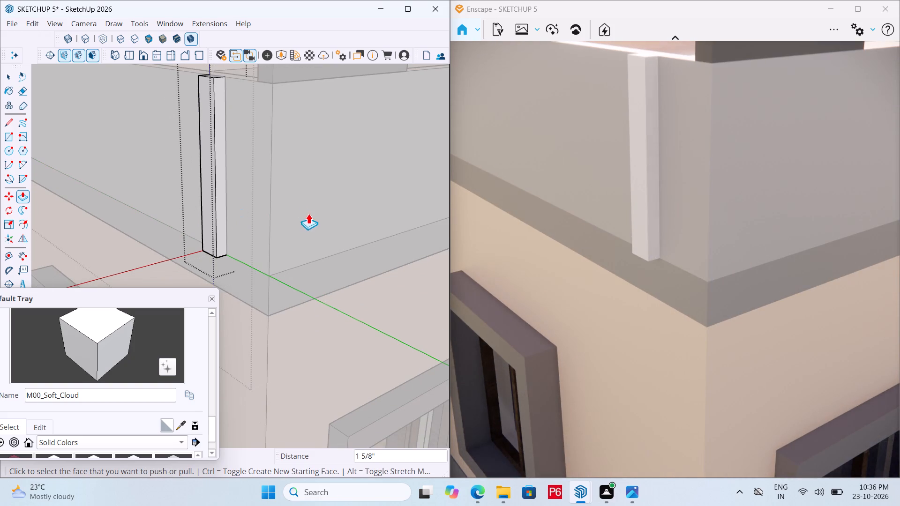
Copy the strip twice along the front parapet, away from the corner, about 9 3/16" apart, and save the model.
click(311, 212)
scroll(292, 194, down, 6)
click(246, 181)
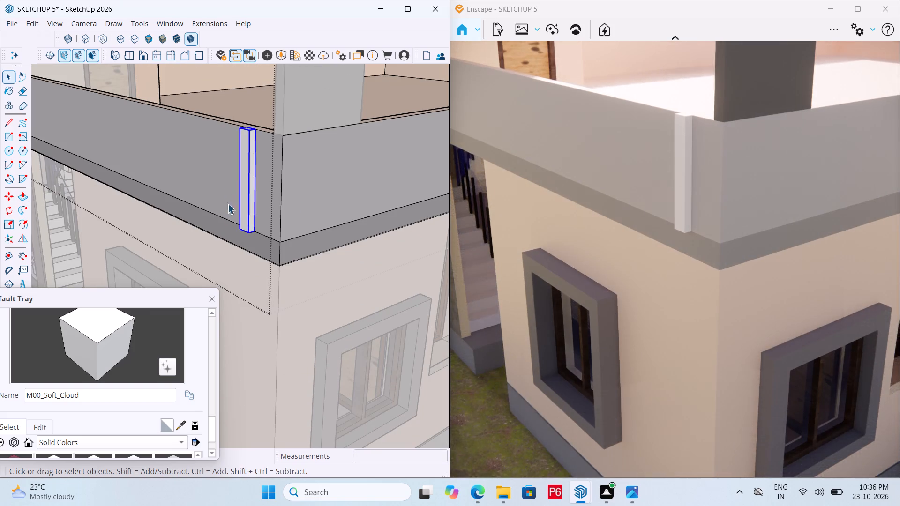
scroll(231, 228, up, 6)
middle_drag(283, 235, 262, 237)
key(m)
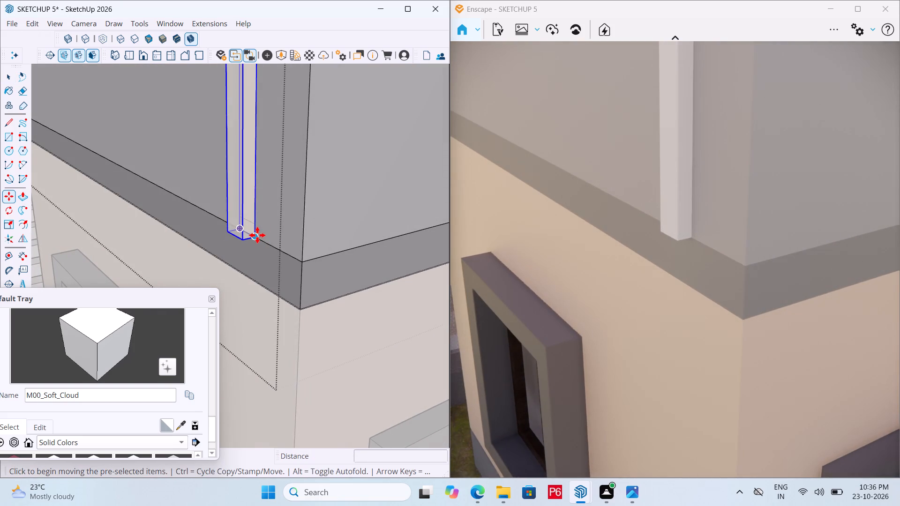
click(257, 235)
middle_drag(217, 225, 328, 247)
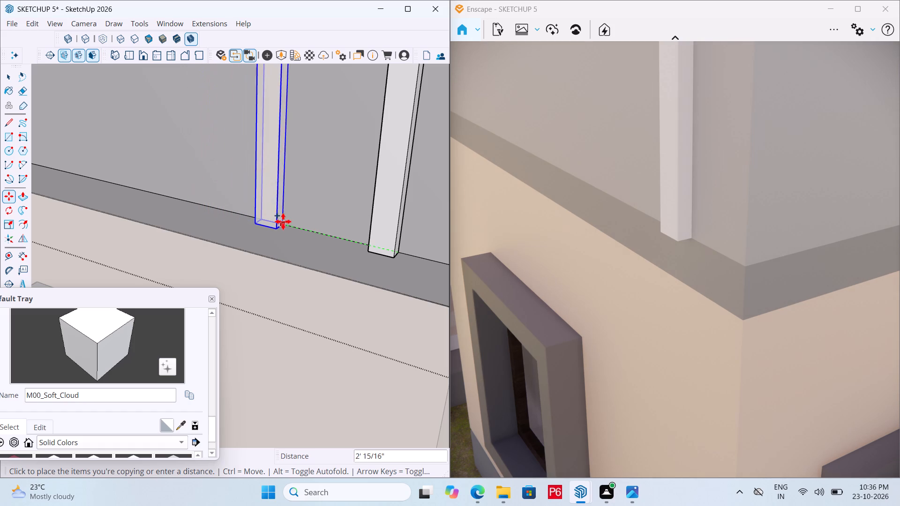
click(353, 245)
scroll(356, 245, up, 3)
click(356, 242)
click(296, 226)
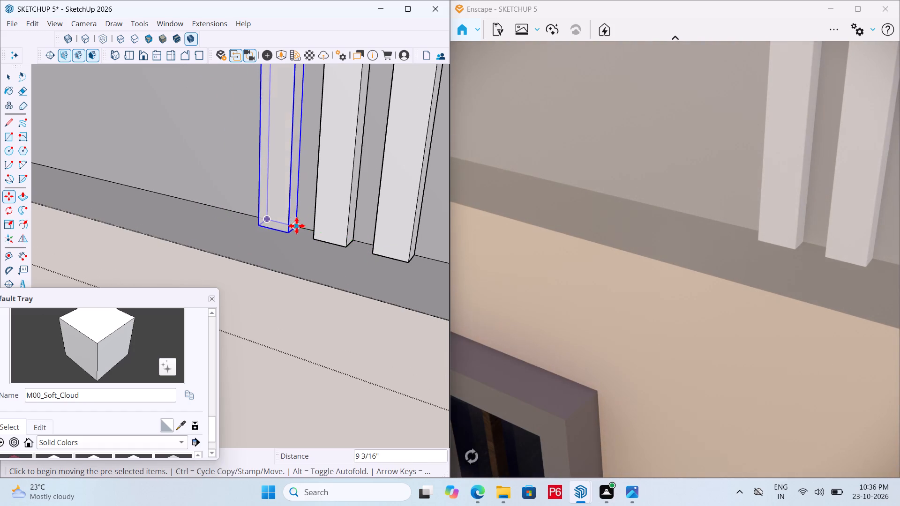
scroll(289, 222, down, 12)
middle_drag(262, 213, 244, 211)
key(ctrl+s)
key(ctrl+s)
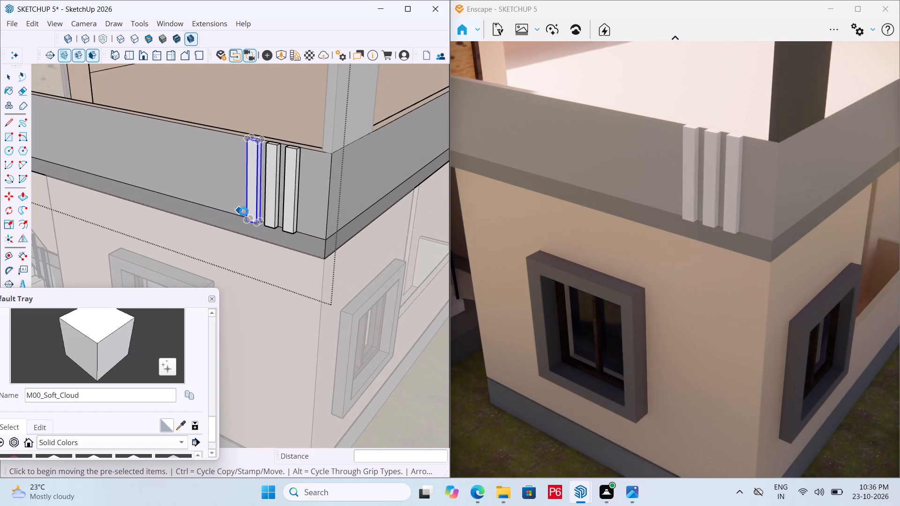
key(ctrl+s)
key(space)
Review how the three parapet strips look against the whole front of the house.
scroll(296, 151, down, 1)
middle_drag(296, 152, 324, 199)
scroll(315, 193, down, 1)
scroll(369, 186, down, 3)
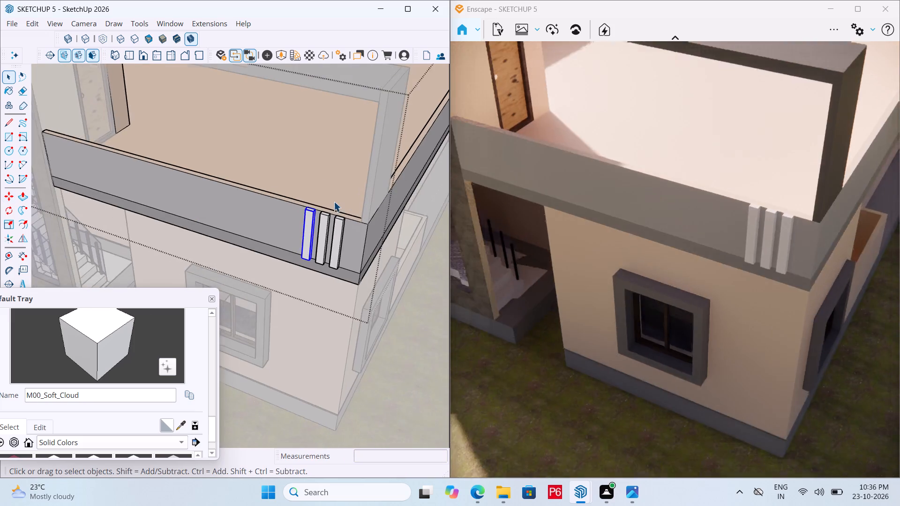
scroll(334, 201, down, 2)
scroll(294, 197, down, 1)
middle_drag(329, 185, 348, 175)
scroll(318, 274, down, 1)
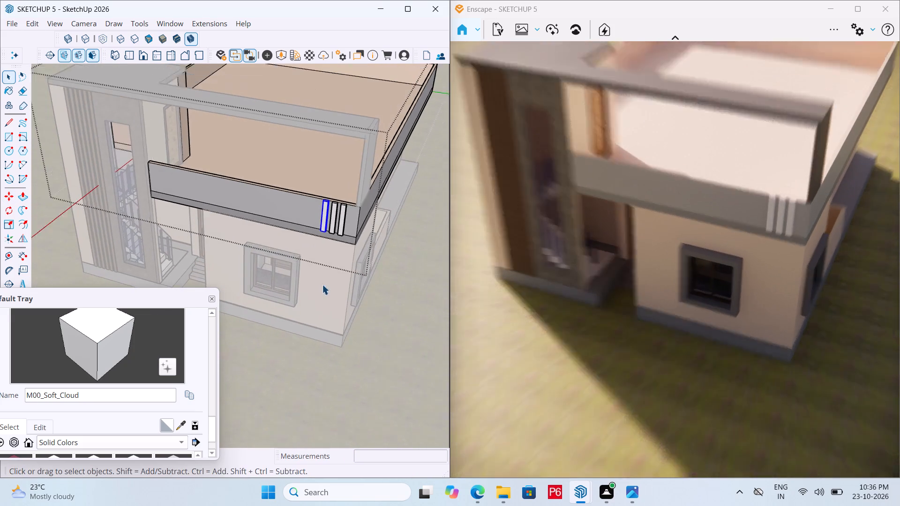
scroll(322, 284, down, 1)
middle_drag(309, 210, 304, 192)
scroll(266, 263, down, 3)
middle_drag(270, 204, 275, 205)
Open the strip farthest from the corner and raise its top face about 2 1/4" above the parapet.
scroll(322, 211, up, 10)
middle_drag(305, 243, 295, 290)
key(space)
scroll(313, 261, up, 6)
triple_click(249, 302)
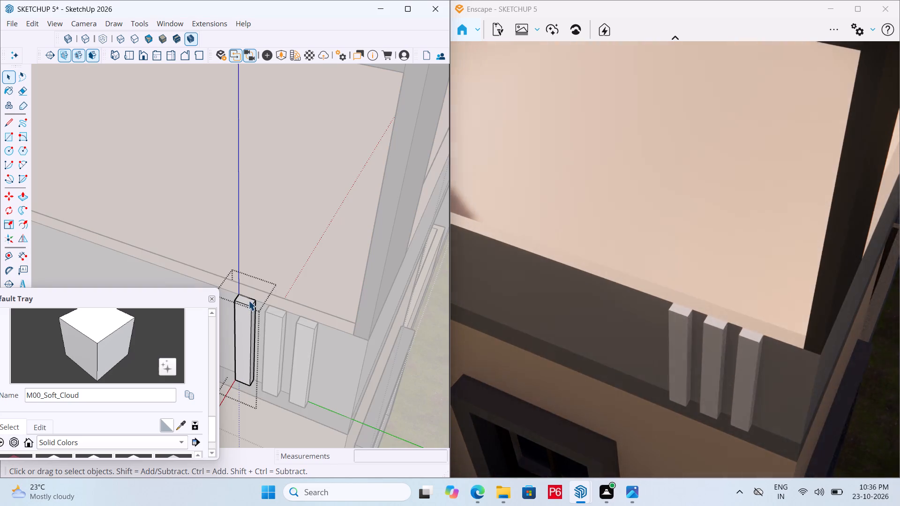
scroll(241, 303, up, 5)
double_click(248, 298)
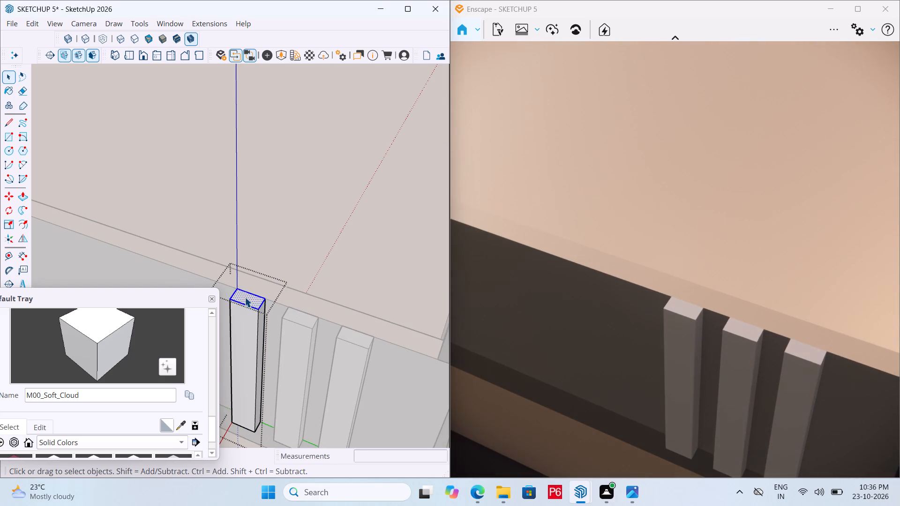
key(p)
click(247, 294)
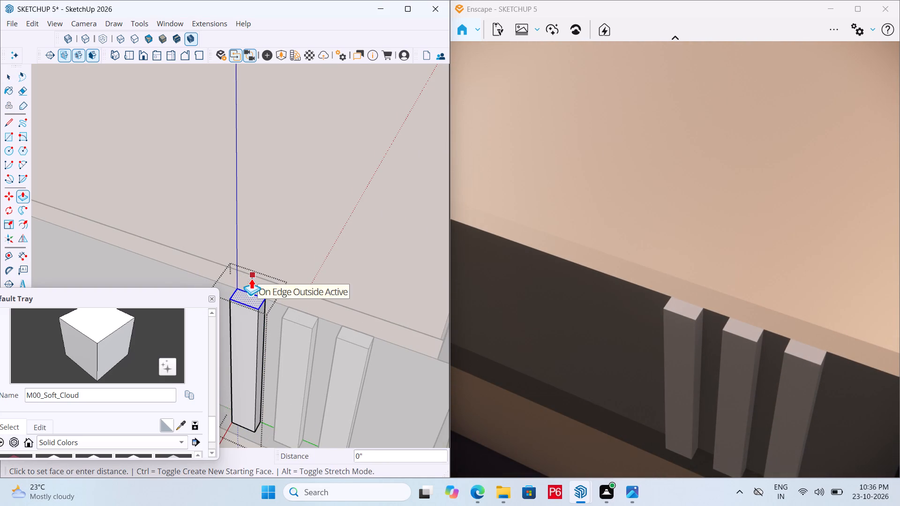
middle_drag(268, 262, 262, 208)
middle_drag(339, 201, 267, 304)
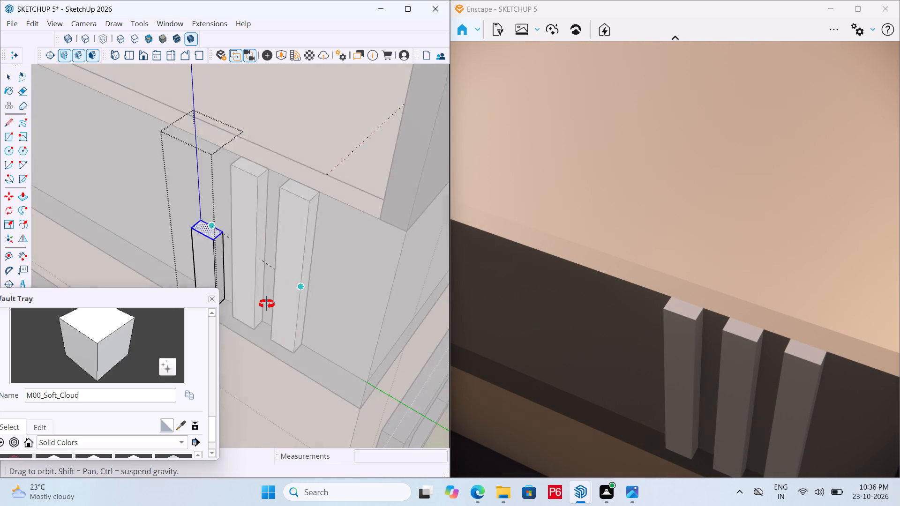
middle_drag(267, 304, 236, 348)
click(241, 294)
middle_drag(175, 249, 229, 159)
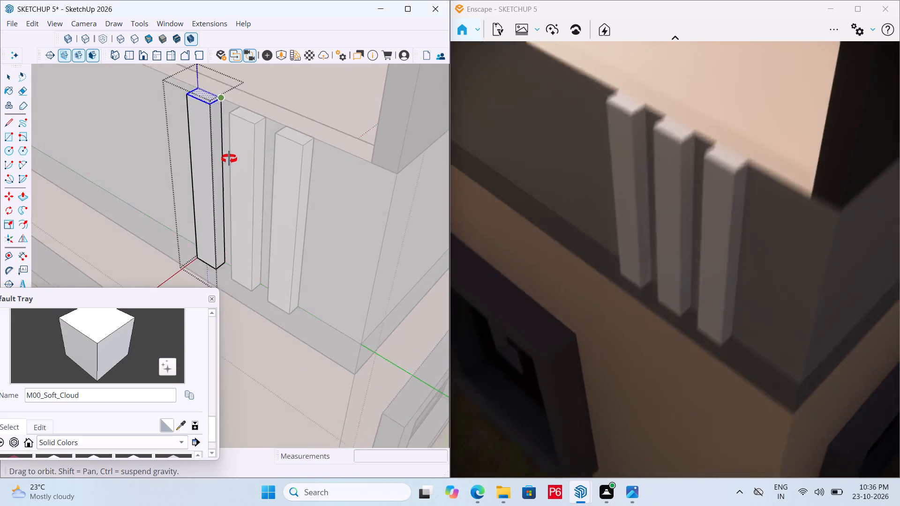
middle_drag(229, 159, 222, 193)
scroll(173, 138, up, 5)
click(221, 161)
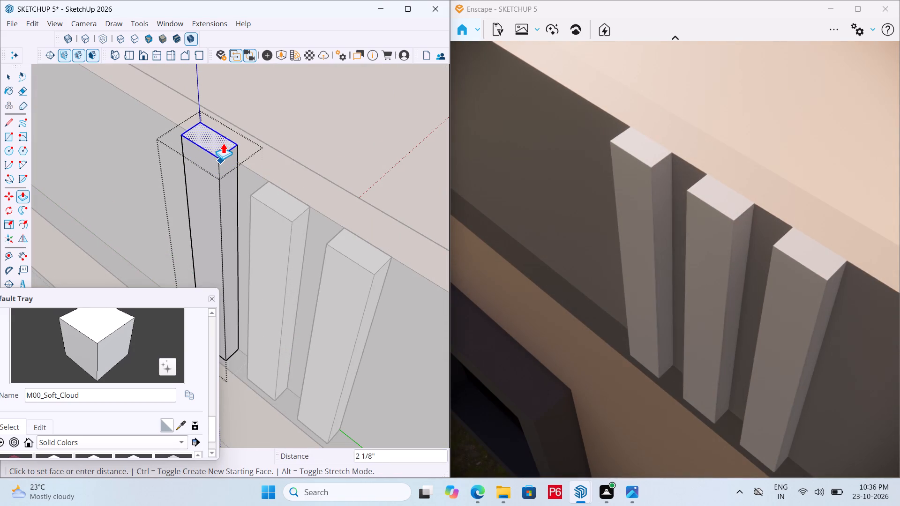
click(223, 143)
key(space)
Raise the middle strip's top face to match the height of the strip farthest from the corner.
click(287, 207)
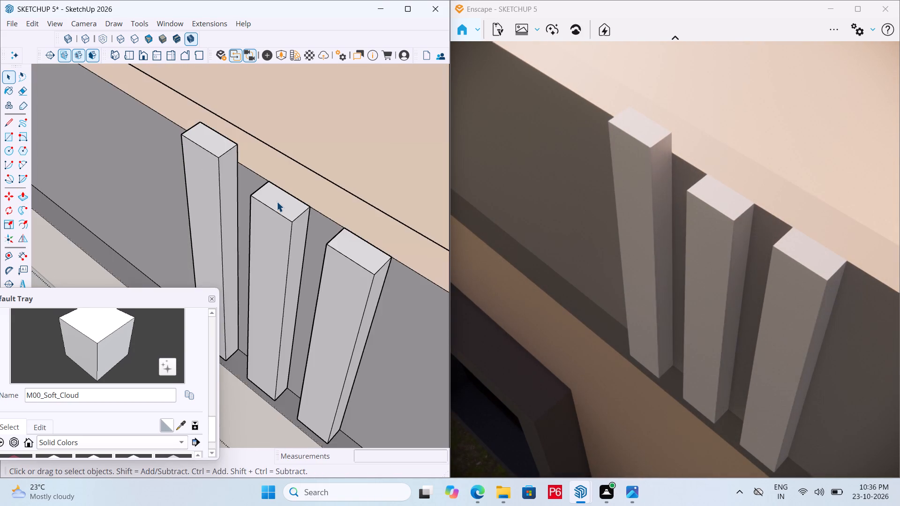
double_click(277, 201)
click(275, 200)
key(p)
click(275, 200)
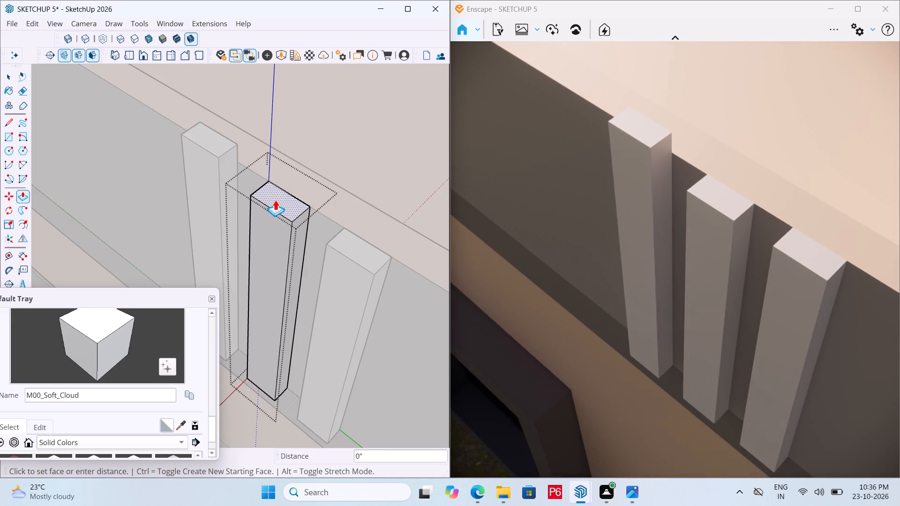
click(217, 139)
key(space)
Raise the top face of the strip nearest the corner 2 1/4" to match the middle strip, and save the model.
click(361, 255)
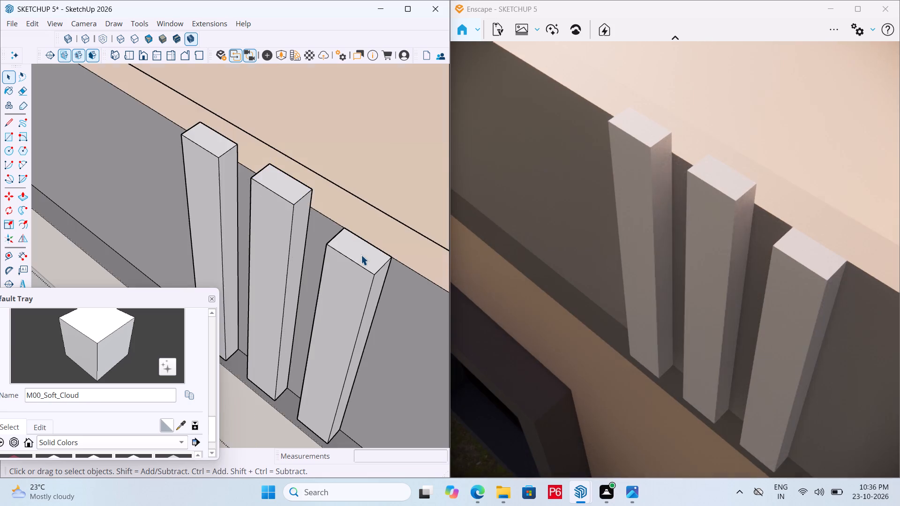
double_click(350, 248)
click(349, 243)
key(p)
click(349, 243)
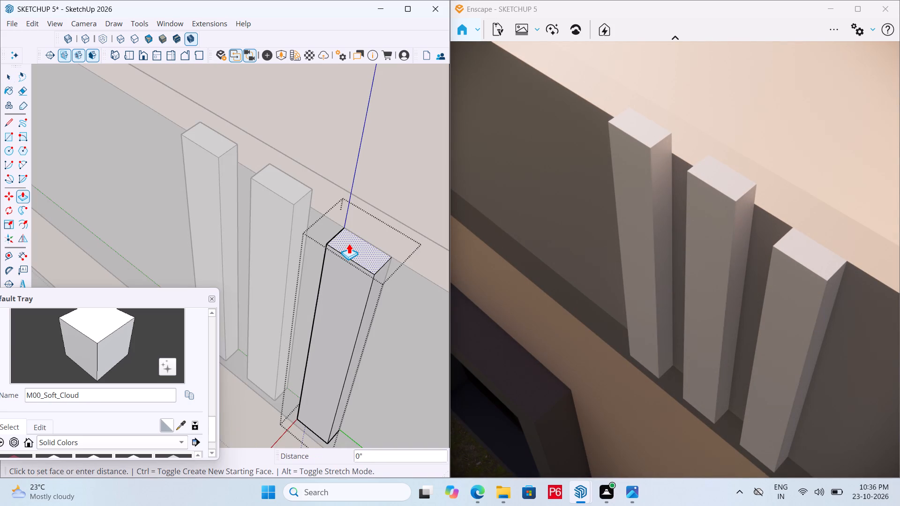
click(293, 186)
scroll(275, 196, down, 5)
key(ctrl+s)
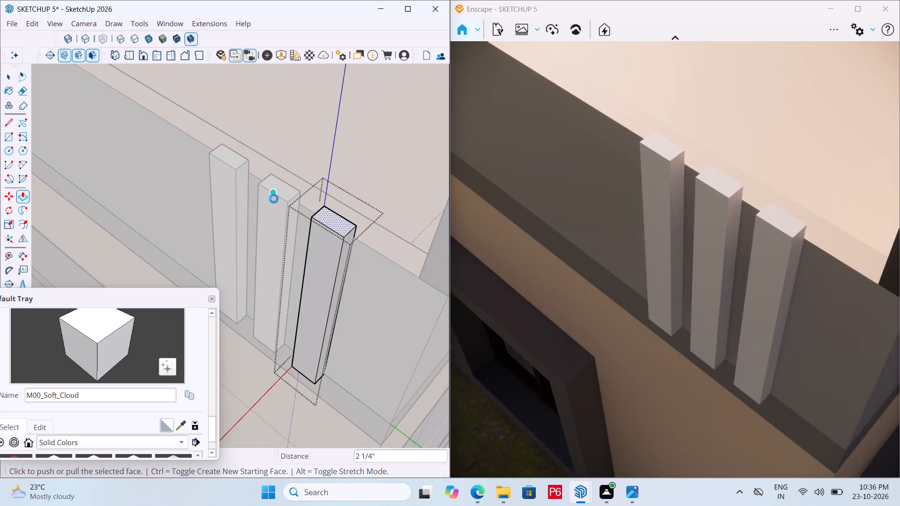
key(ctrl+s)
key(ctrl+s)
key(ctrl+s)
key(ctrl+s)
key(ctrl+s)
key(ctrl+s)
key(ctrl+s)
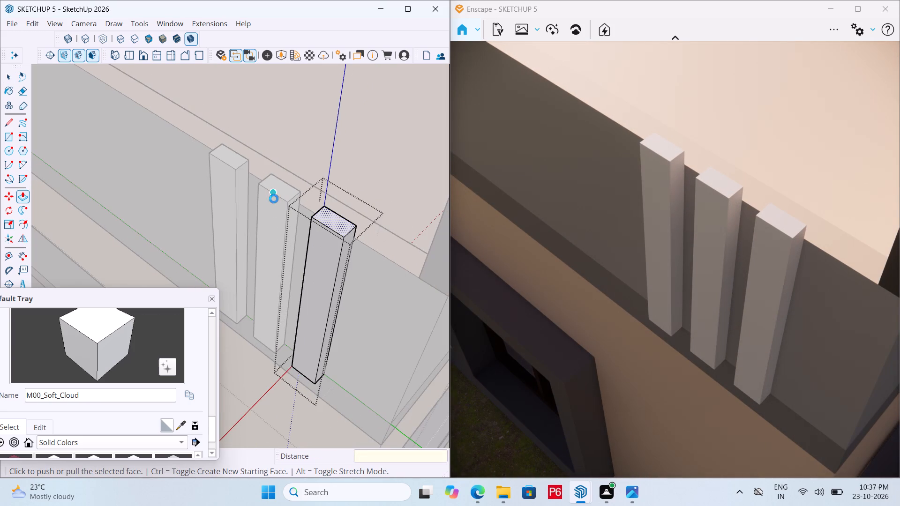
key(space)
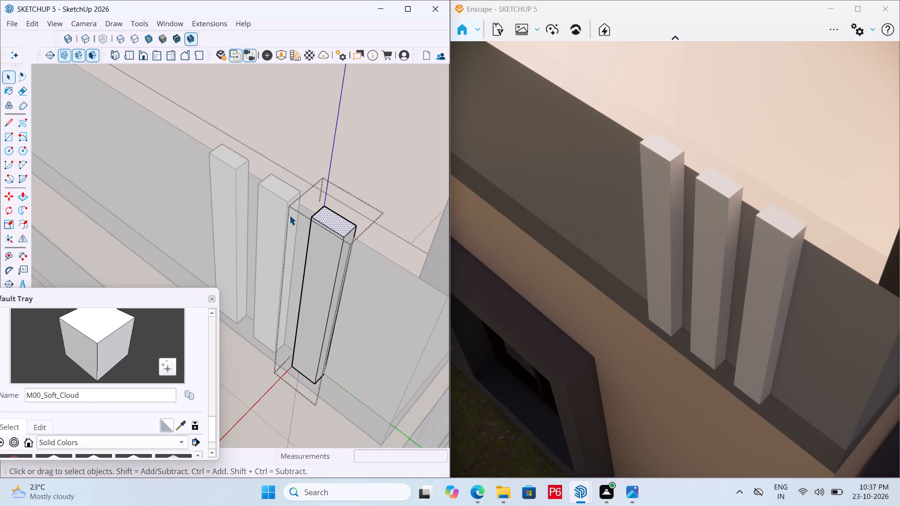
Close the strip group and the parapet group to return to the whole model.
key(space)
scroll(289, 215, down, 13)
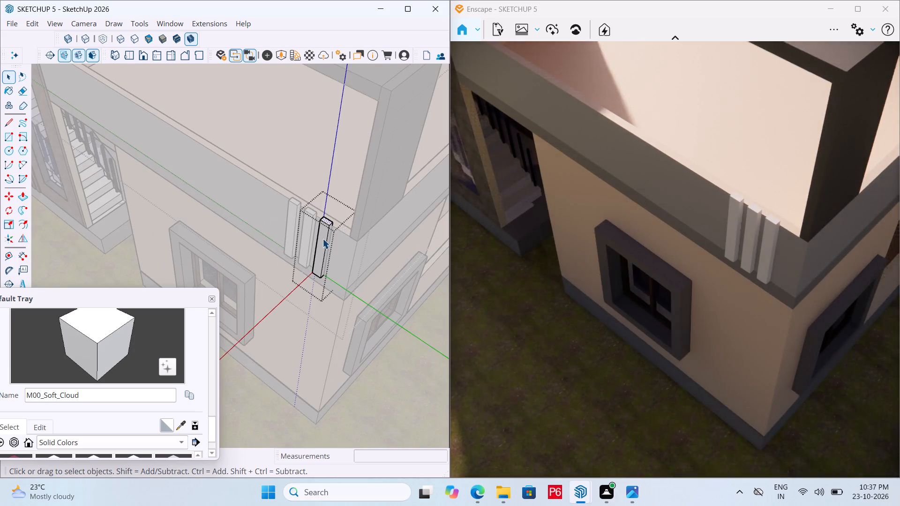
middle_drag(327, 238, 391, 170)
scroll(323, 218, down, 7)
middle_drag(309, 187, 286, 158)
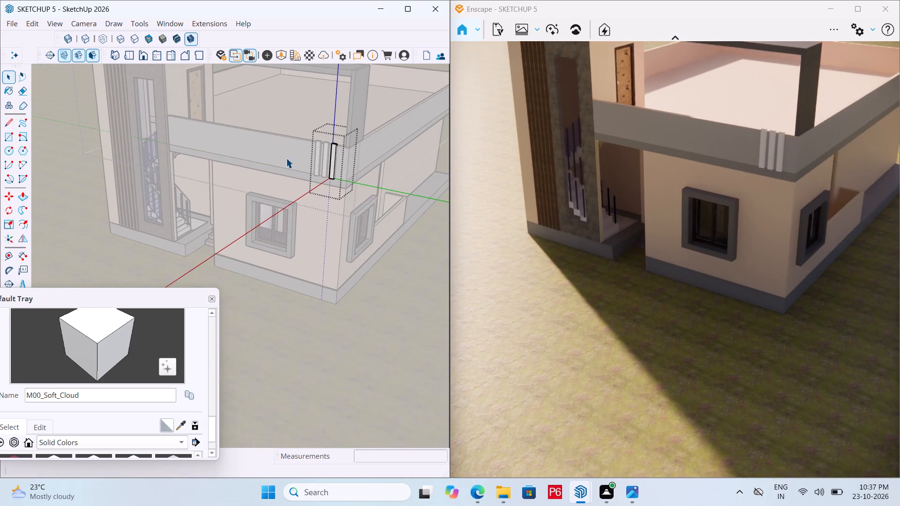
scroll(353, 220, down, 4)
key(space)
click(151, 162)
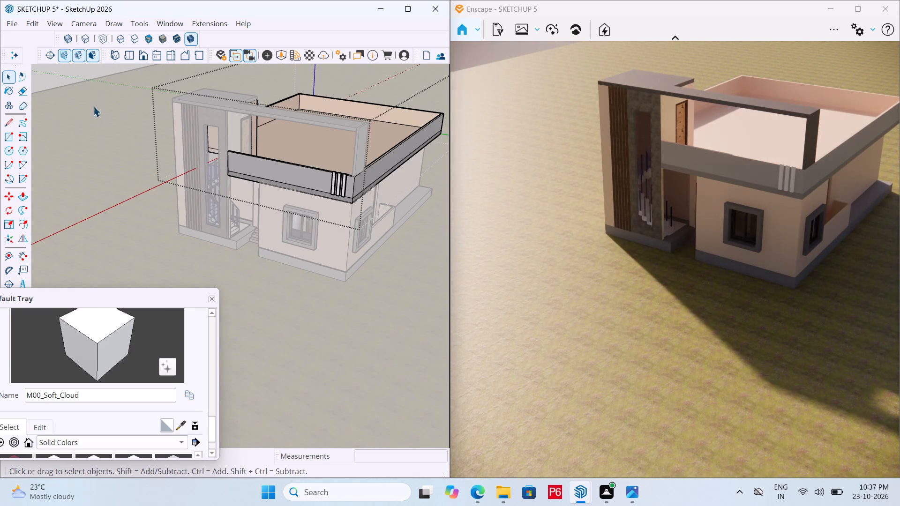
click(67, 77)
Examine the front facade and its parapet strips from several angles and heights, comparing the model with the render.
scroll(296, 159, up, 5)
middle_drag(330, 168, 326, 148)
scroll(298, 235, down, 4)
middle_drag(314, 228, 322, 224)
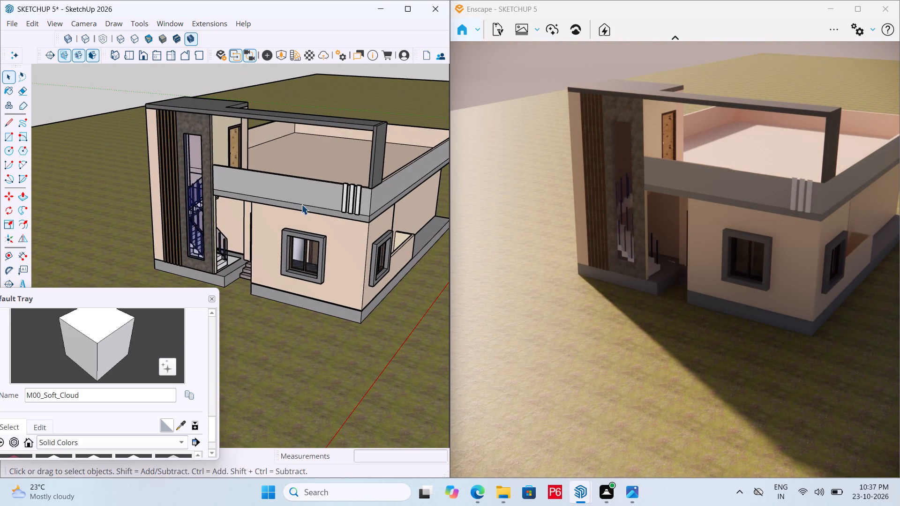
scroll(314, 193, up, 1)
middle_drag(314, 193, 287, 190)
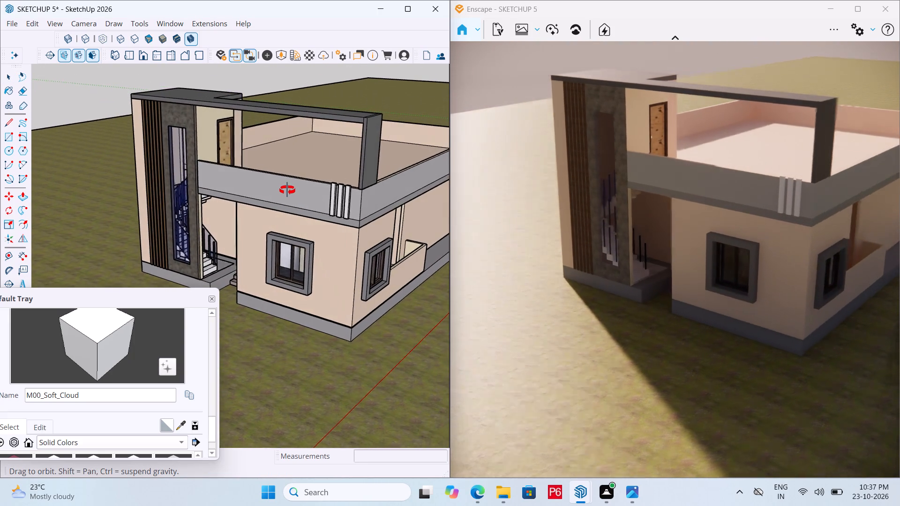
middle_drag(287, 190, 308, 156)
middle_drag(316, 152, 331, 134)
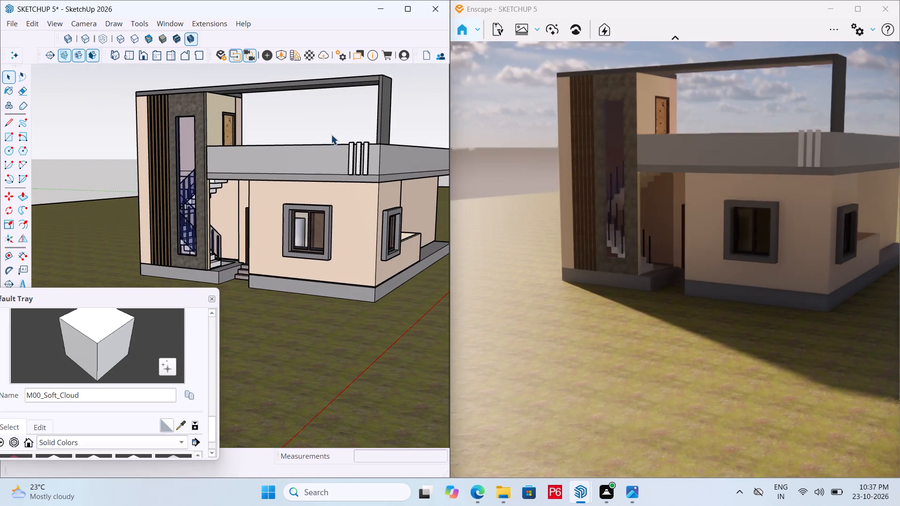
middle_drag(322, 209, 318, 214)
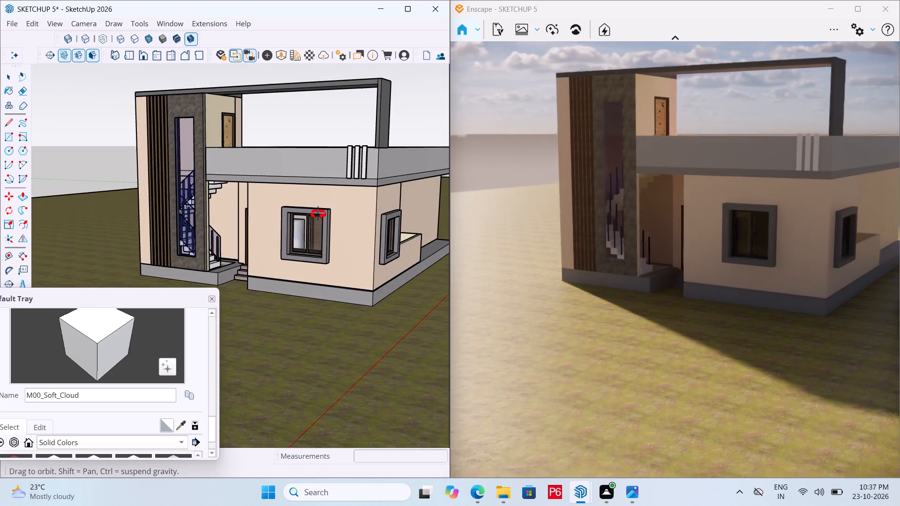
middle_drag(318, 214, 312, 224)
scroll(239, 246, down, 6)
middle_drag(279, 252, 286, 254)
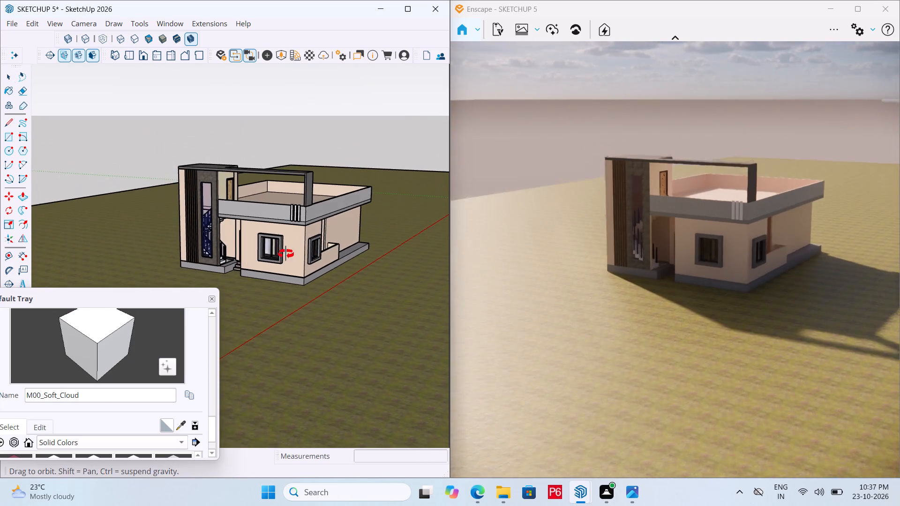
middle_drag(286, 254, 286, 282)
scroll(282, 272, up, 6)
middle_drag(277, 246, 305, 275)
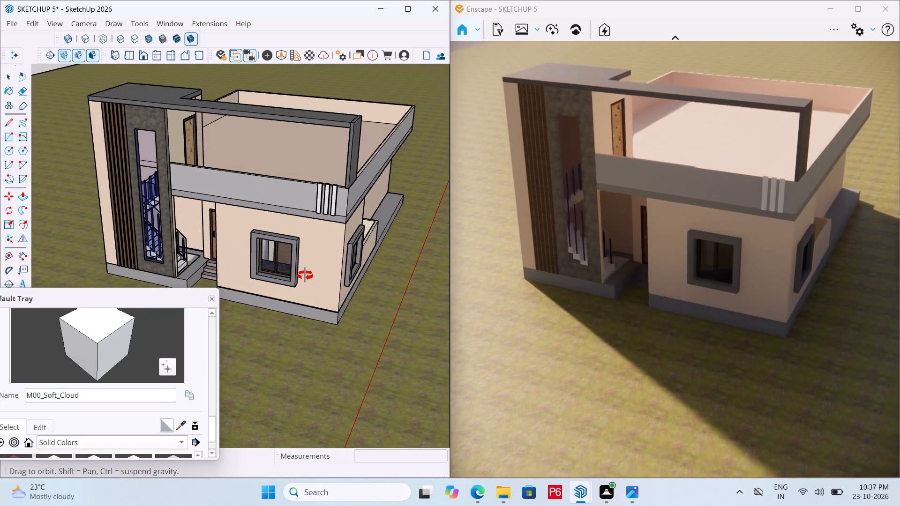
Close the floating materials tray and save the model.
middle_drag(305, 275, 306, 272)
scroll(305, 251, up, 1)
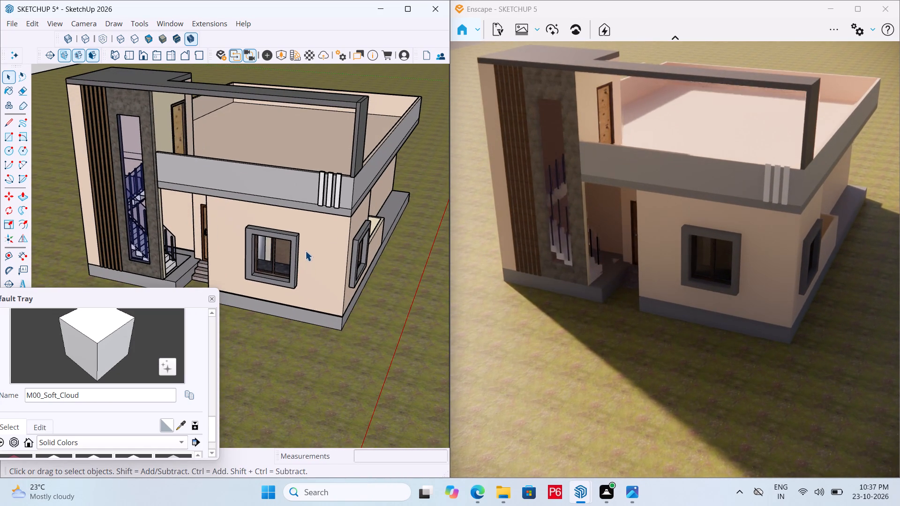
middle_click(307, 250)
click(211, 301)
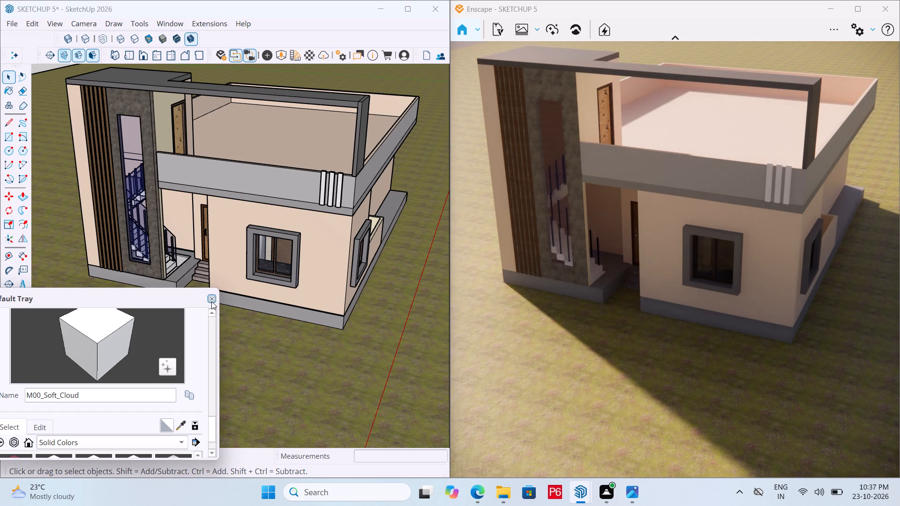
key(ctrl+s)
key(ctrl+s)
key(ctrl+s)
key(ctrl+s)
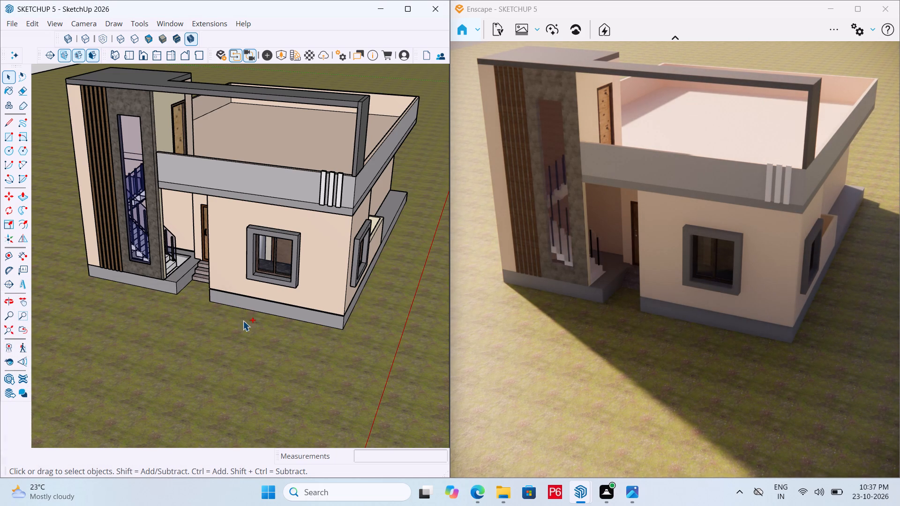
key(ctrl+s)
key(ctrl+s)
key(ctrl+s)
key(space)
Examine the house and its ground from several angles and distances, comparing the model with the render.
scroll(254, 329, down, 1)
middle_drag(222, 328, 242, 322)
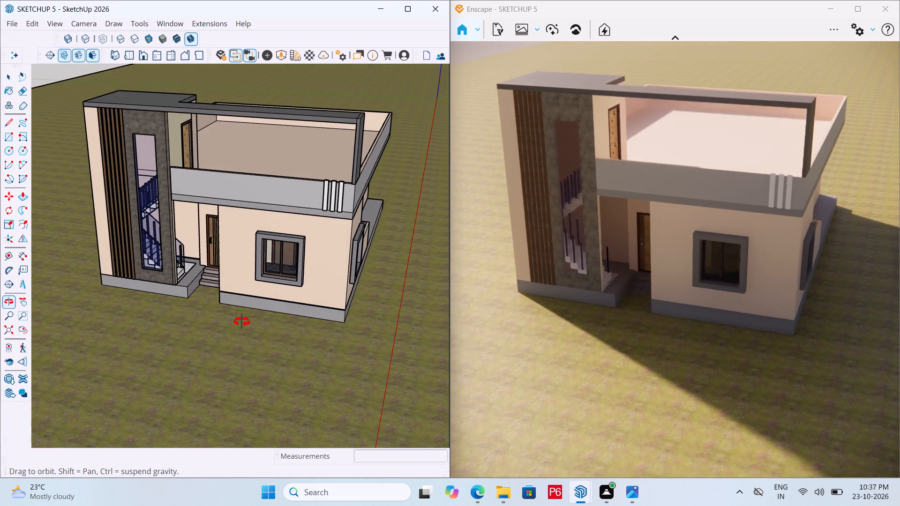
middle_drag(242, 322, 218, 337)
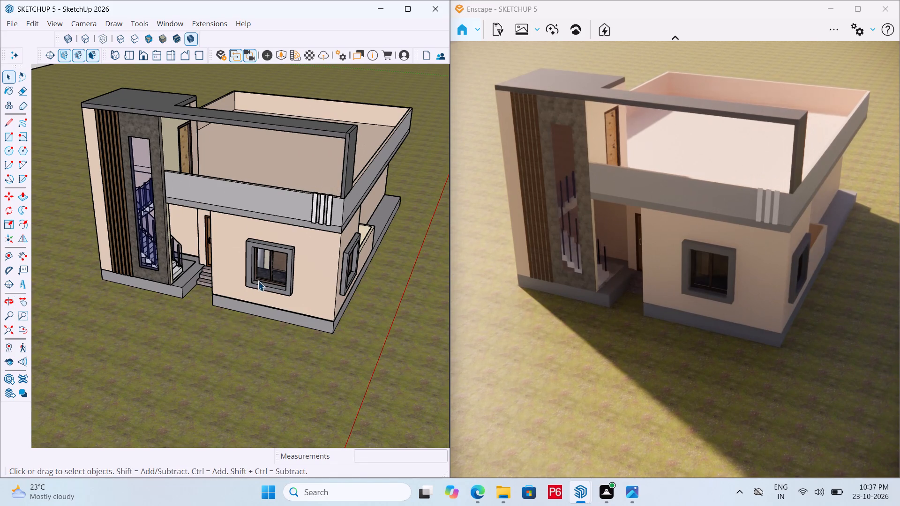
scroll(258, 281, down, 7)
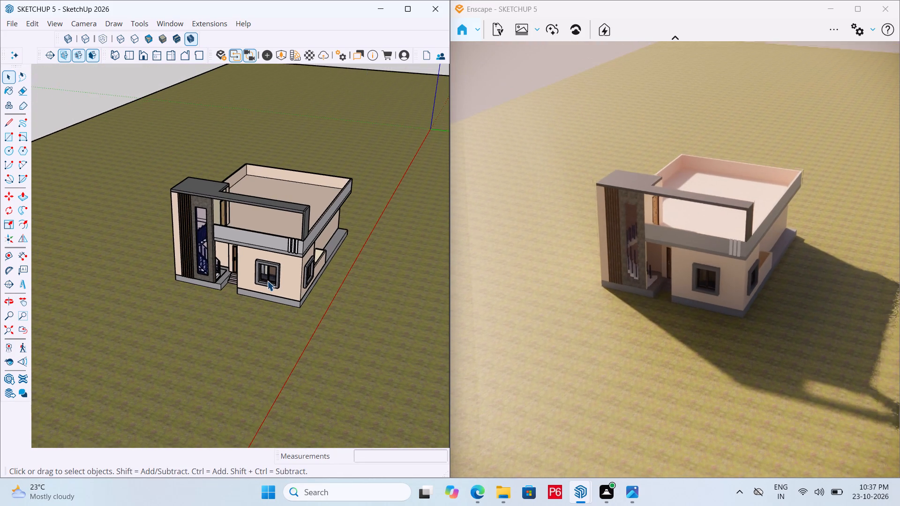
scroll(267, 281, down, 2)
scroll(266, 283, up, 7)
middle_drag(262, 294, 256, 167)
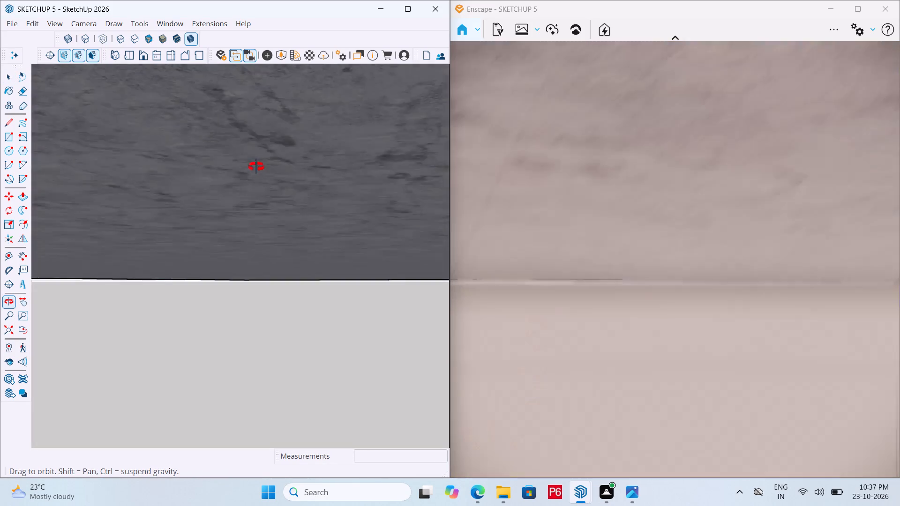
middle_drag(256, 167, 256, 168)
scroll(244, 219, down, 7)
scroll(255, 282, down, 4)
middle_drag(250, 280, 250, 361)
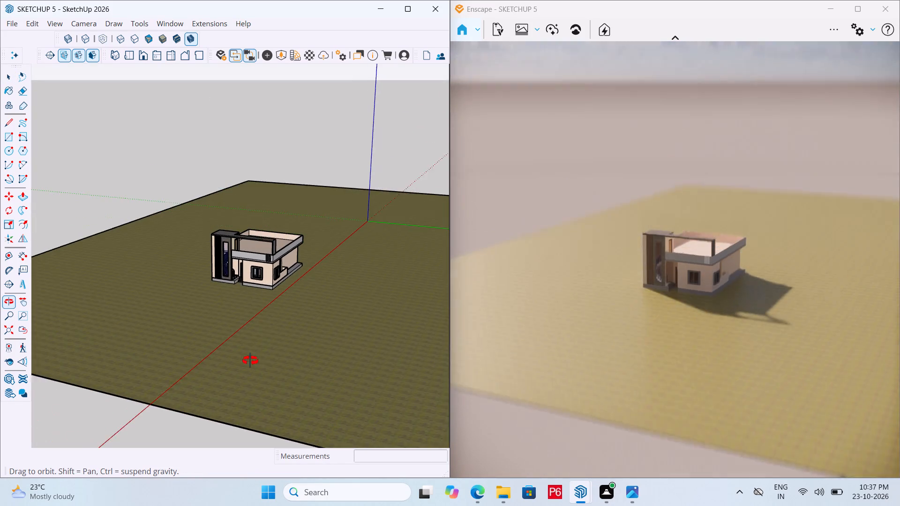
middle_drag(250, 361, 250, 362)
scroll(245, 299, up, 11)
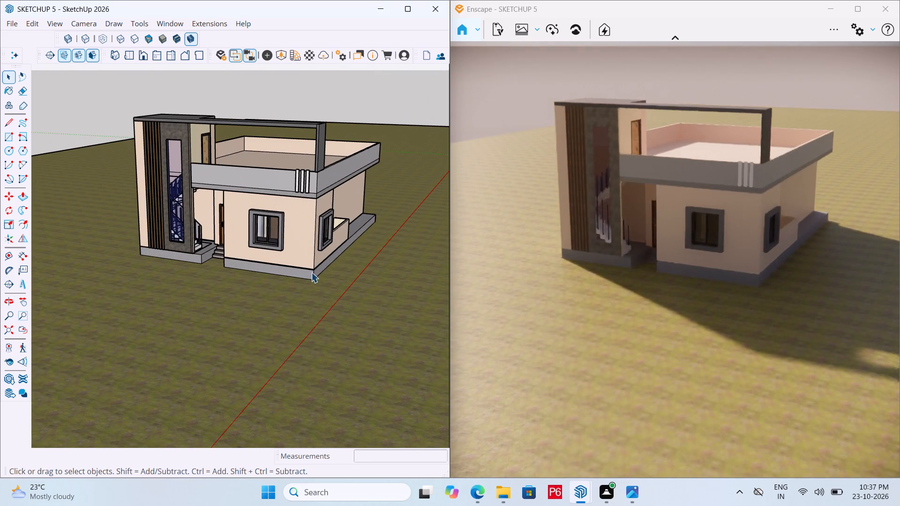
middle_drag(311, 272, 241, 284)
scroll(214, 257, down, 4)
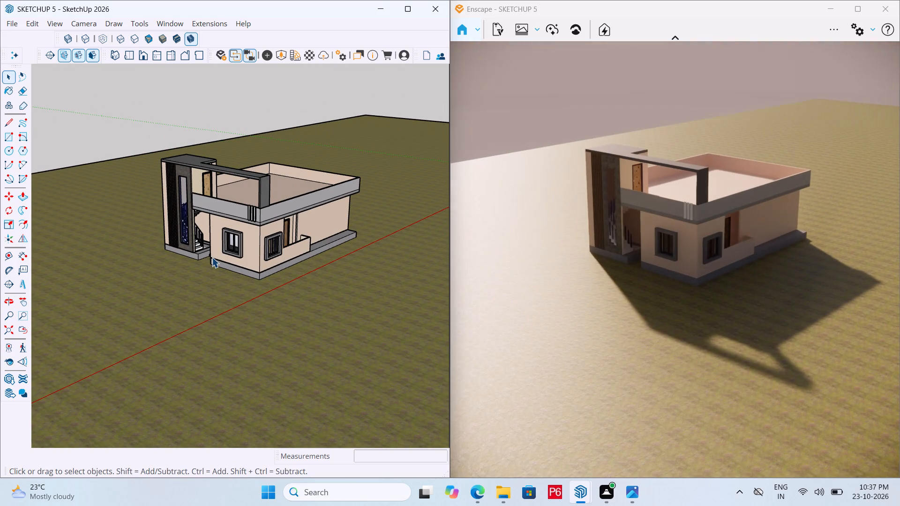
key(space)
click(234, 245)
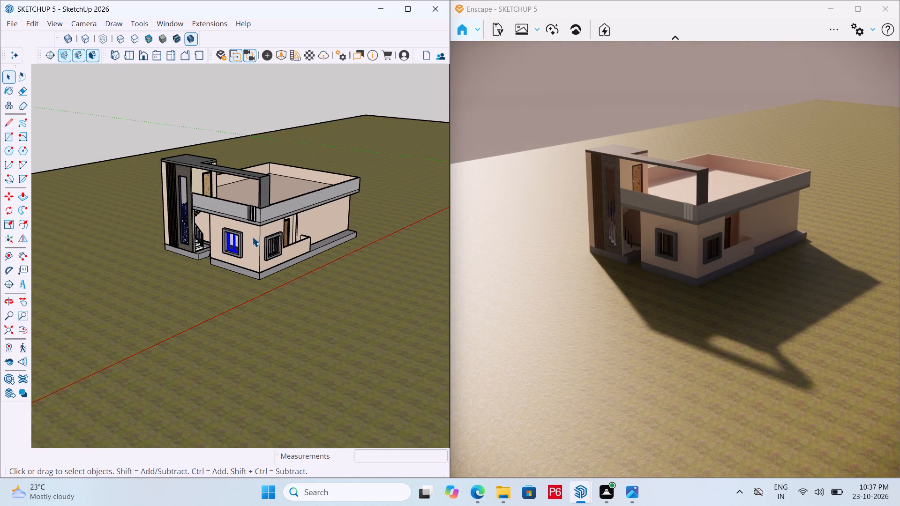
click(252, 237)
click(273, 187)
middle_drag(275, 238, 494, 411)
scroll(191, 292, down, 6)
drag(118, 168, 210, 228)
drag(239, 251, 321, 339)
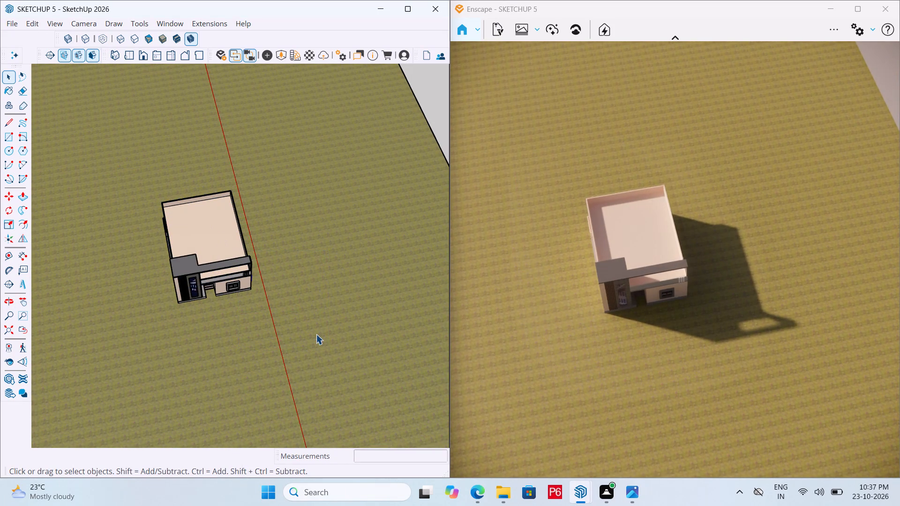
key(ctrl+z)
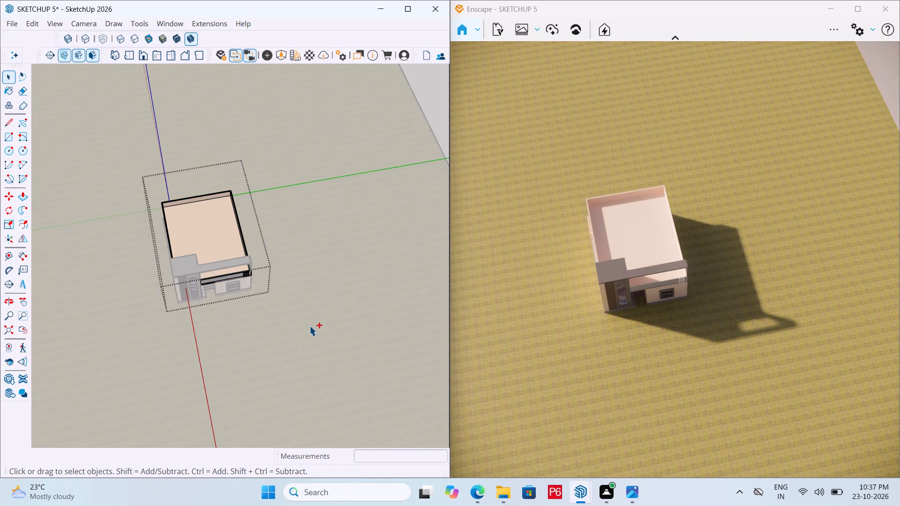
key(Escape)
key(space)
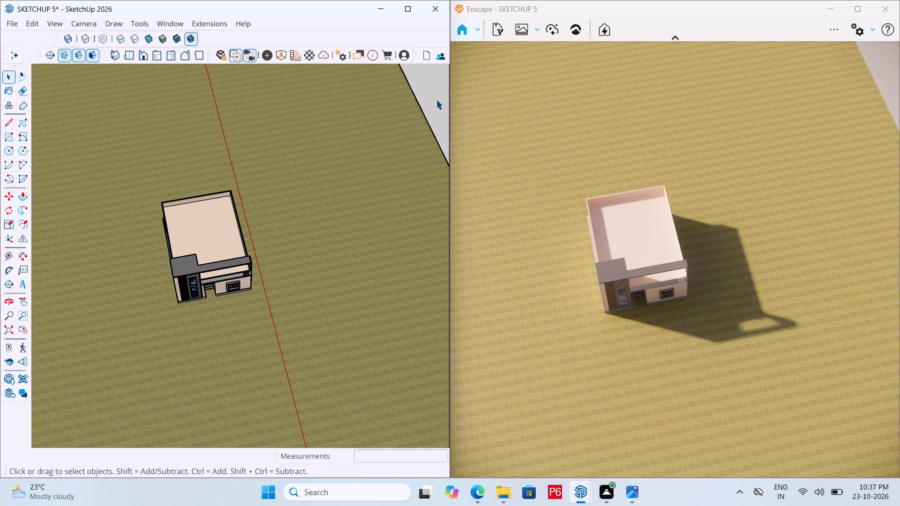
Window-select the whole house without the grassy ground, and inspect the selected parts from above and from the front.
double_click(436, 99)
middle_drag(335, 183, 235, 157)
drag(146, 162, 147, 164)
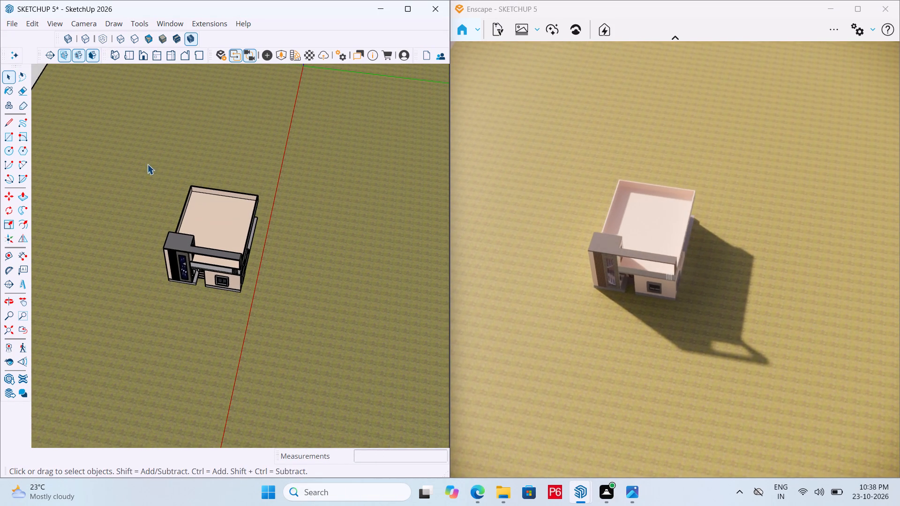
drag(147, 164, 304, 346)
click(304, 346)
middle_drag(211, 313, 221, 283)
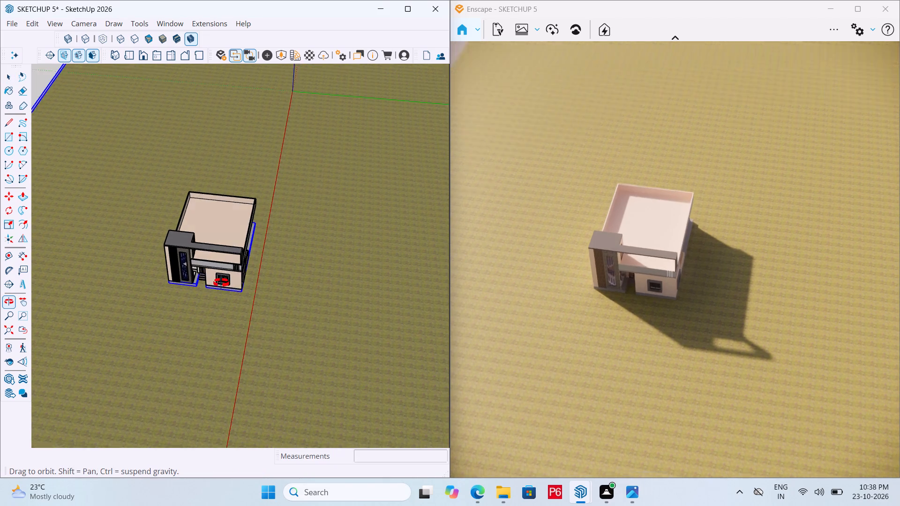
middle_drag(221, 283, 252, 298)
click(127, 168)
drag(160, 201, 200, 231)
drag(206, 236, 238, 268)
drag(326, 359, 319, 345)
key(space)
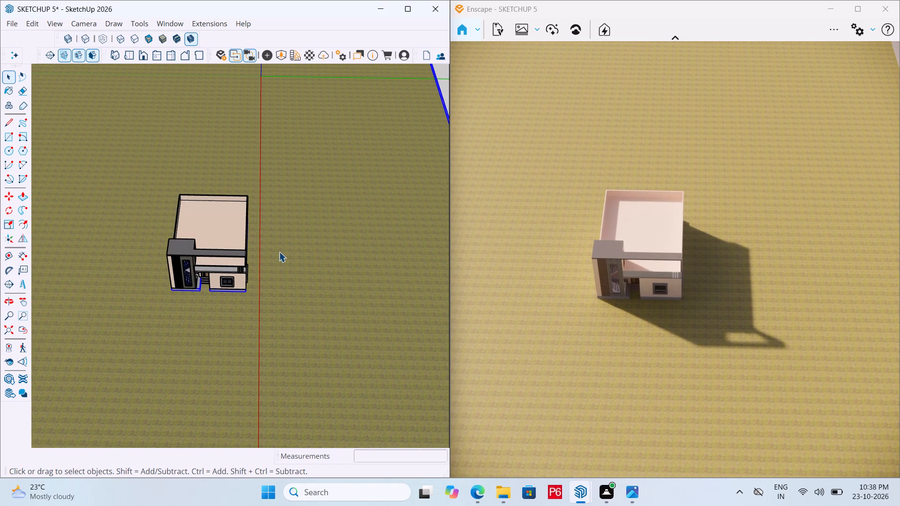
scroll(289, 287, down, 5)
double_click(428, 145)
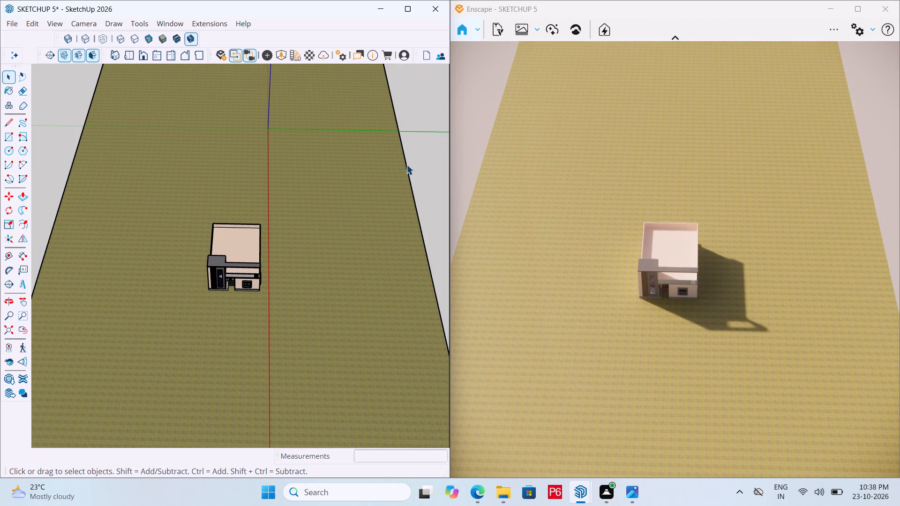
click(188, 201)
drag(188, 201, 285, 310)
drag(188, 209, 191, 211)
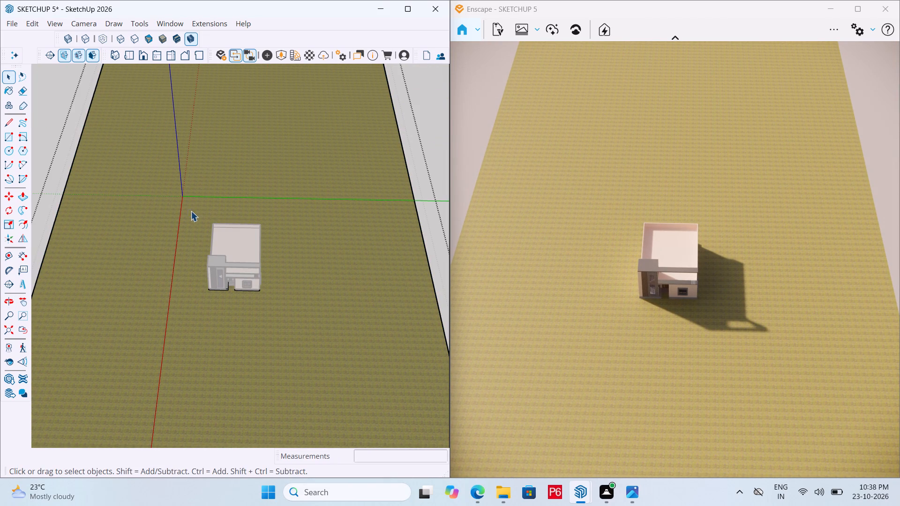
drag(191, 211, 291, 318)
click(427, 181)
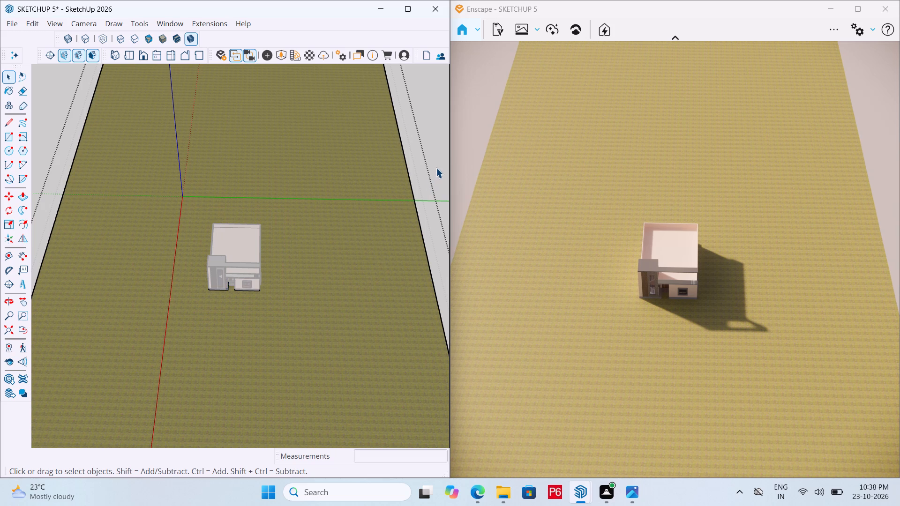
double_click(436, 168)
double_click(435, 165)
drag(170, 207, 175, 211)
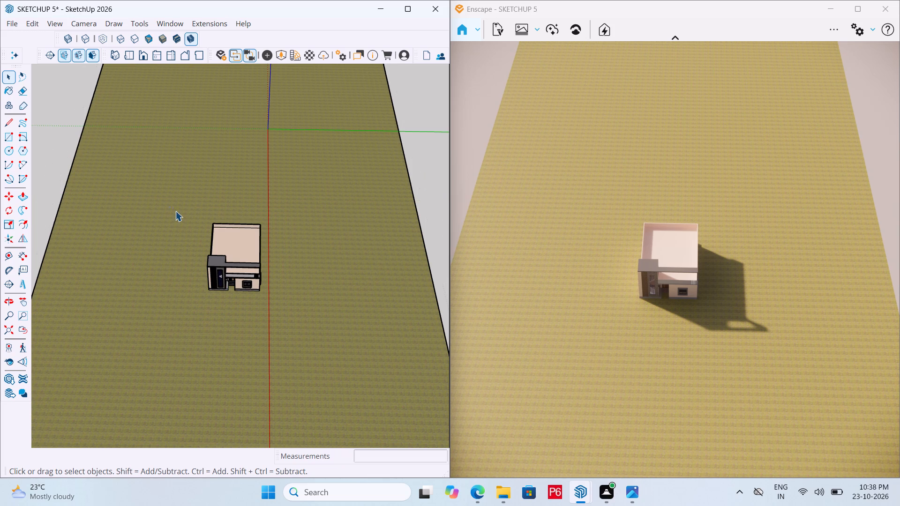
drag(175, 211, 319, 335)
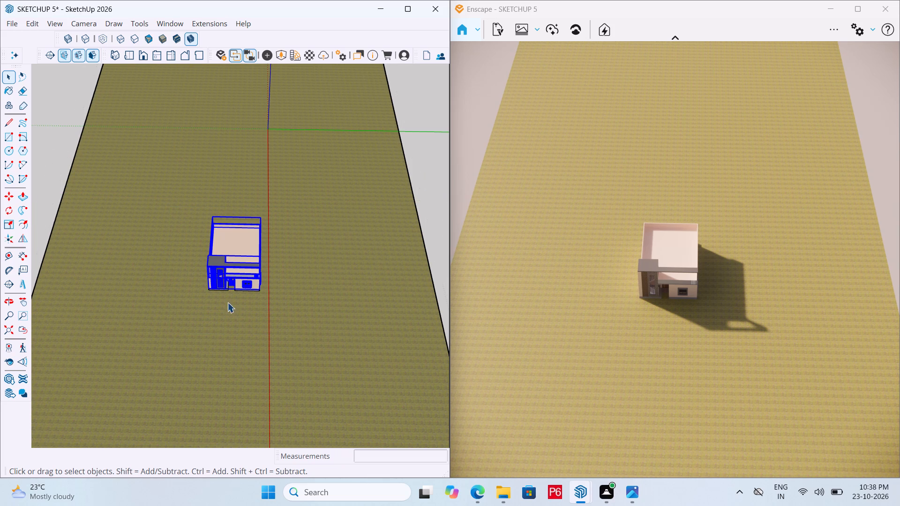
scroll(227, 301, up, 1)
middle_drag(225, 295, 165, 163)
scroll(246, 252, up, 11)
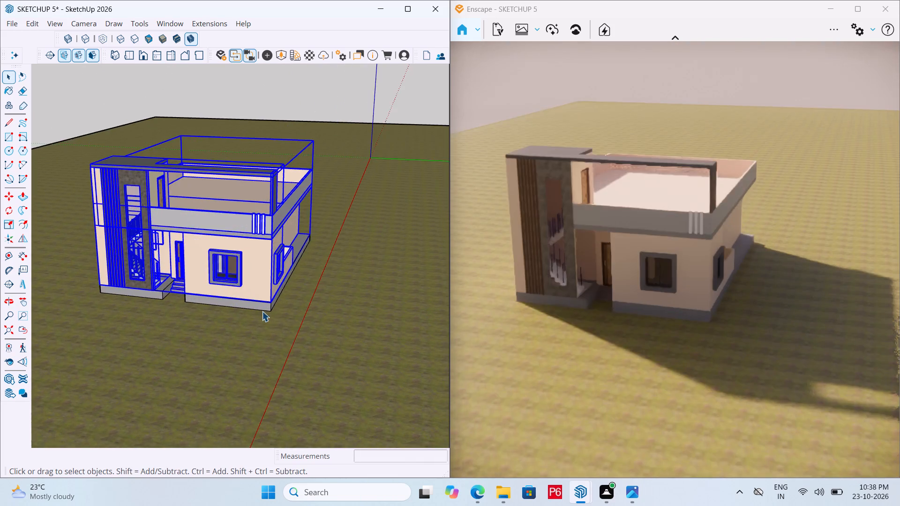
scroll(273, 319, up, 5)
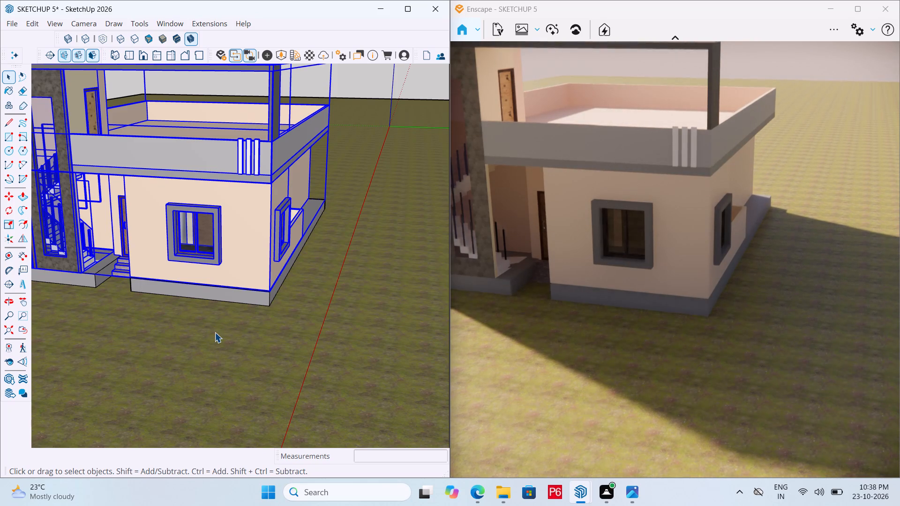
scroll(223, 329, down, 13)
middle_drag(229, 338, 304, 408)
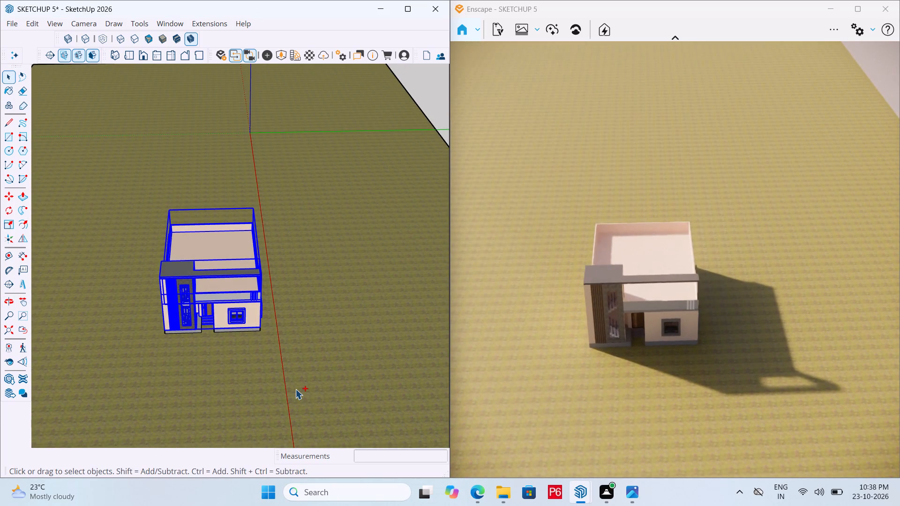
Save the model and clear the selection.
key(ctrl+s)
key(ctrl+s)
key(ctrl+s)
key(ctrl+s)
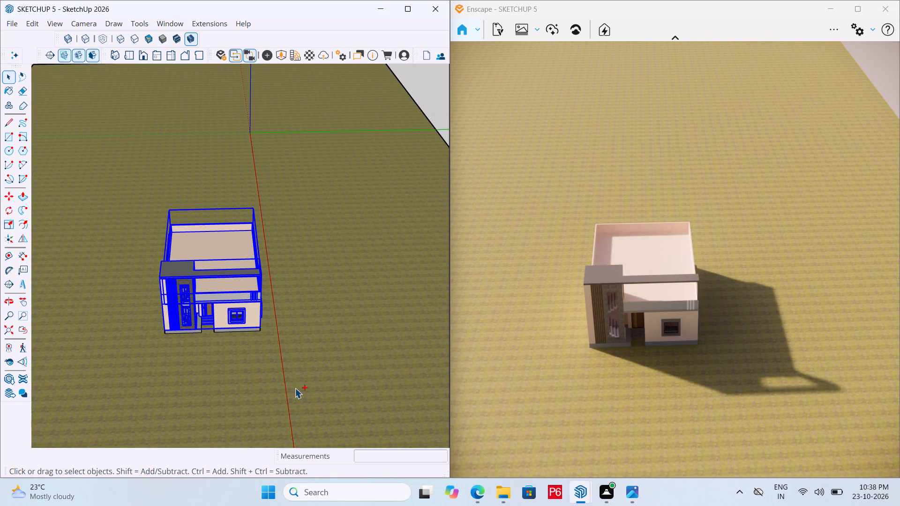
key(ctrl+s)
key(ctrl+s)
key(ctrl+s)
key(ctrl+s)
key(ctrl+s)
key(space)
click(431, 85)
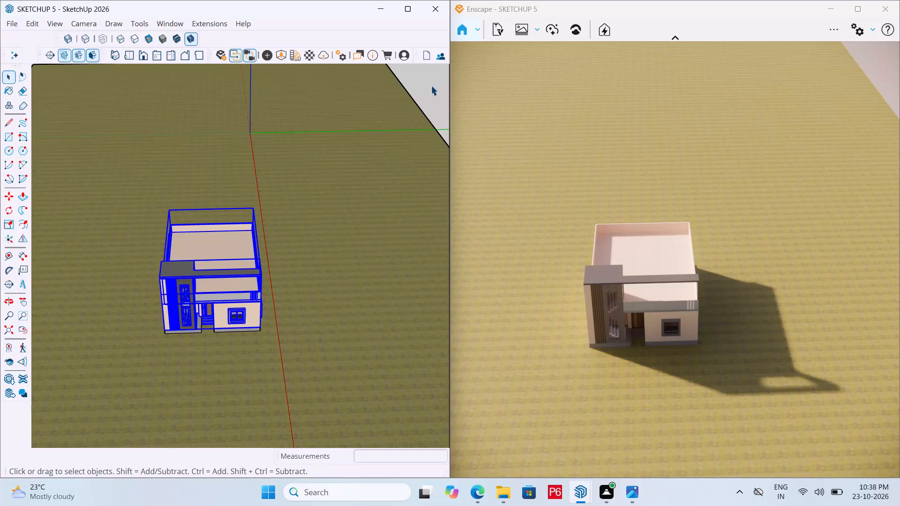
Examine the house from a distance and then the front facade, entrance and stair window up close, comparing the model with the render.
scroll(365, 186, down, 6)
middle_drag(303, 212, 264, 168)
scroll(293, 206, up, 6)
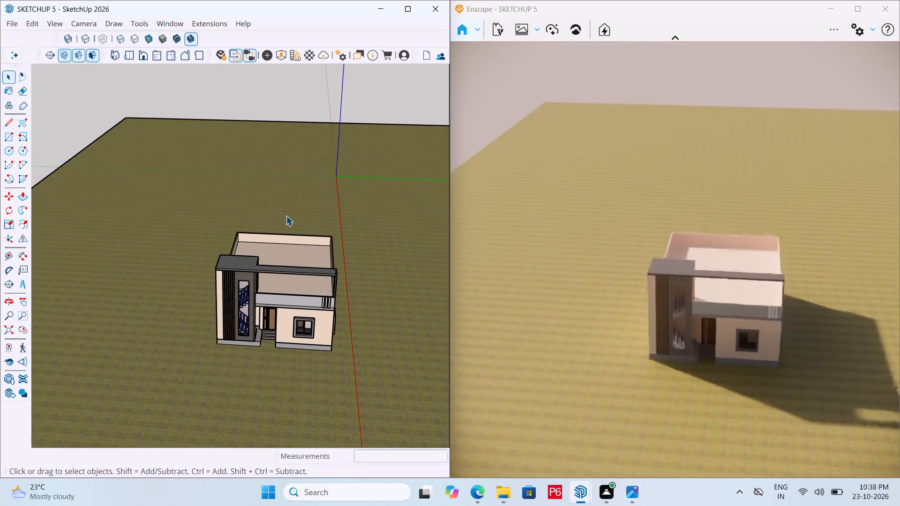
middle_drag(282, 273, 255, 210)
scroll(243, 242, down, 4)
middle_drag(242, 244, 250, 293)
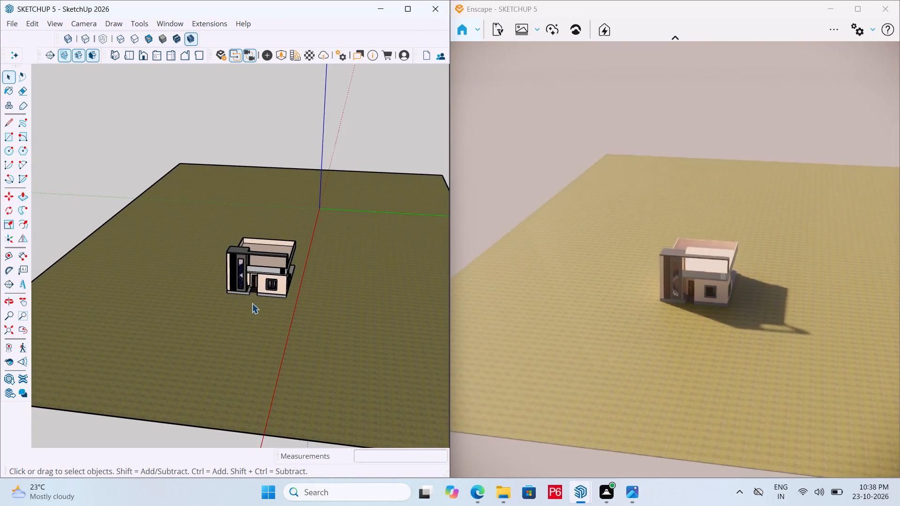
scroll(252, 303, up, 12)
scroll(324, 250, up, 4)
middle_drag(305, 235, 302, 238)
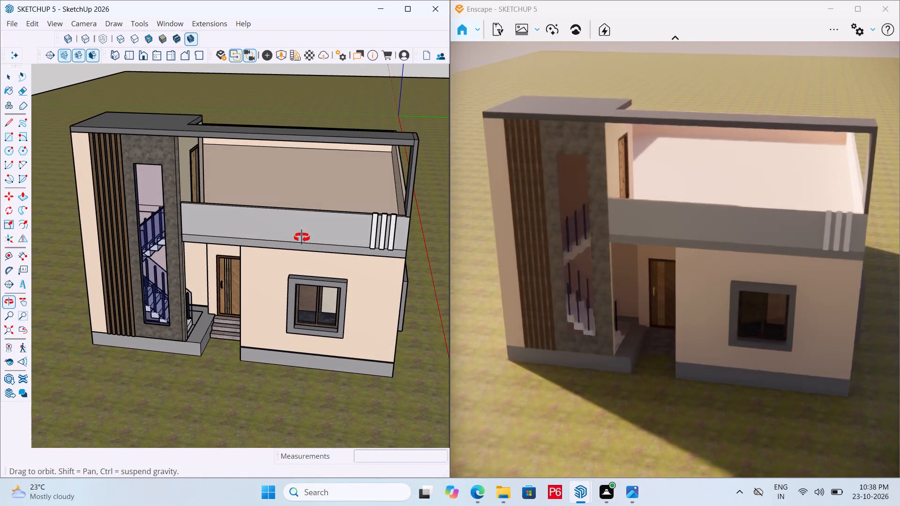
middle_drag(302, 238, 294, 256)
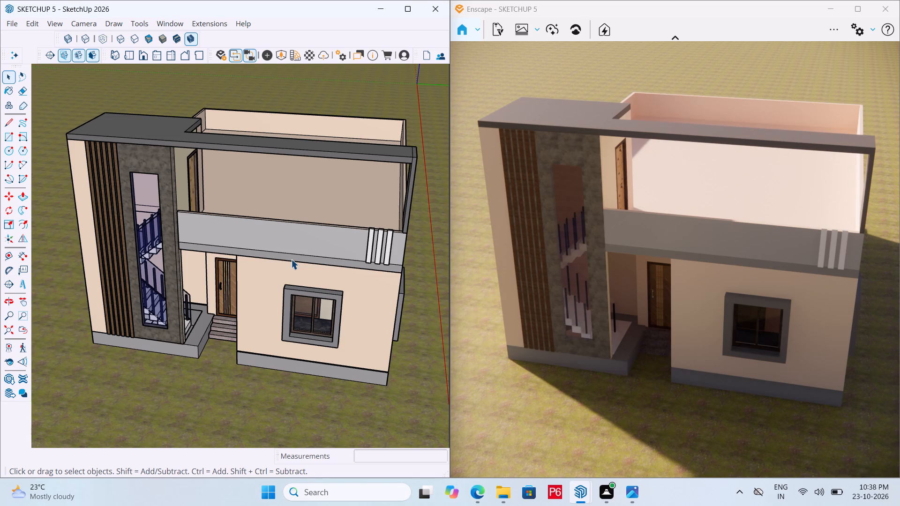
middle_drag(297, 260, 320, 240)
scroll(212, 330, up, 2)
middle_drag(246, 310, 302, 255)
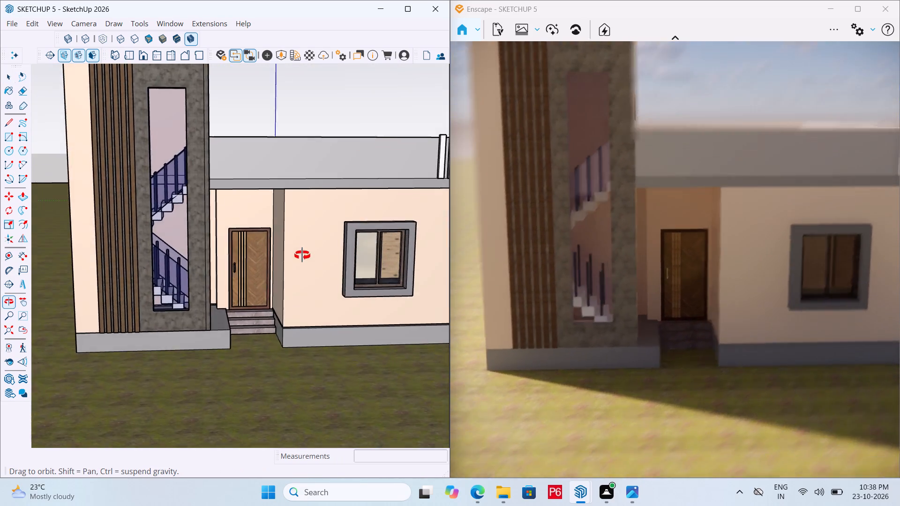
middle_drag(302, 255, 234, 247)
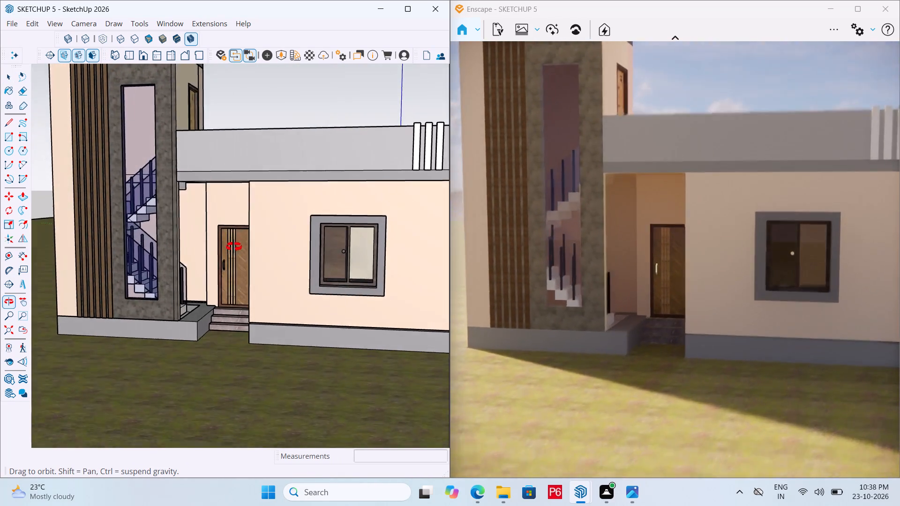
middle_drag(234, 247, 196, 294)
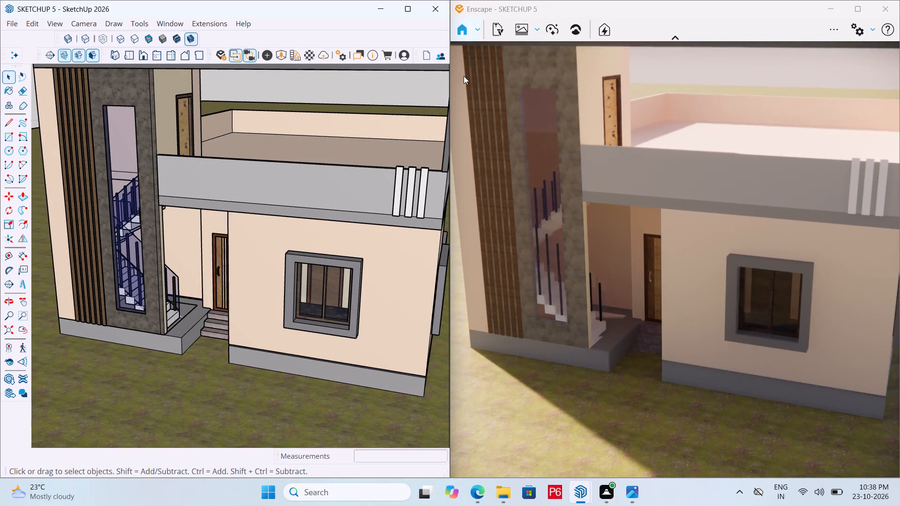
Switch to Enscape and bring up its list of modes and editors.
click(470, 30)
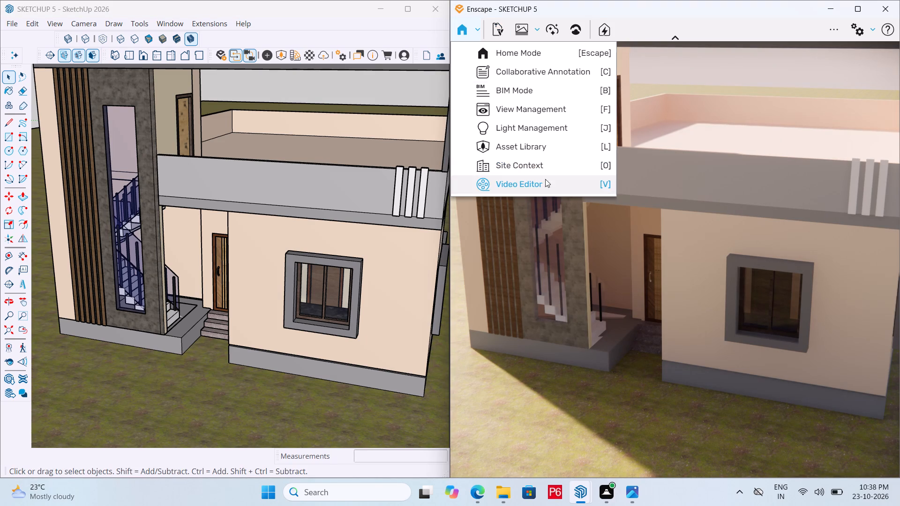
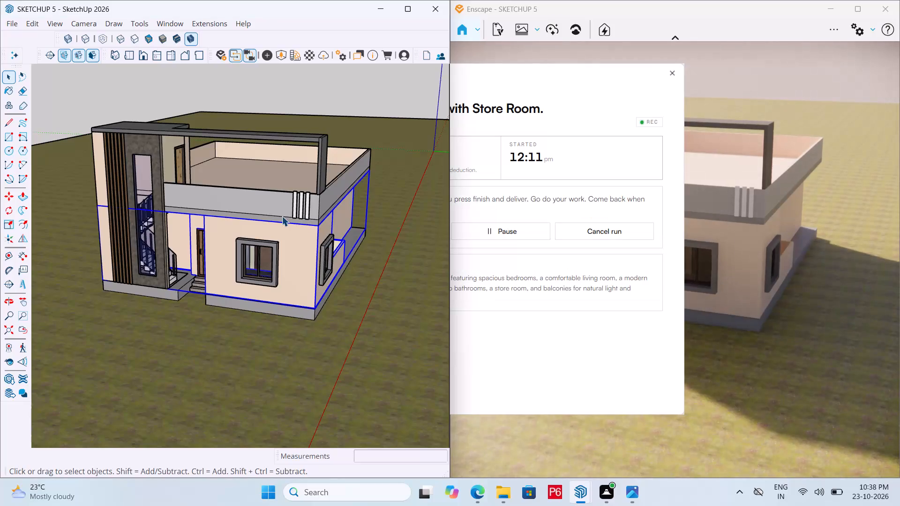
Save the house model.
key(ctrl+s)
key(ctrl+s)
key(ctrl+s)
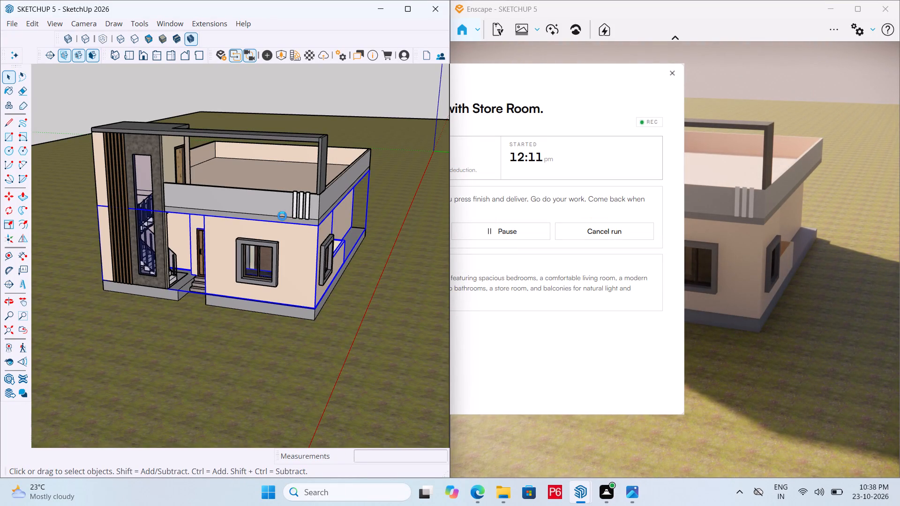
key(ctrl+s)
key(ctrl+s)
key(ctrl+s)
key(ctrl+s)
key(ctrl+s)
key(space)
Bring the Enscape render view forward and examine the house's front, side and rear facades from all around.
click(815, 255)
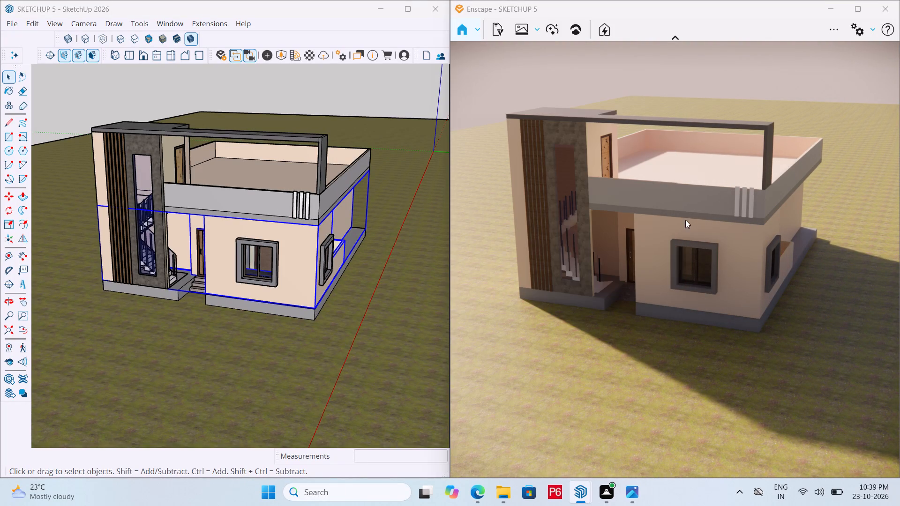
scroll(345, 184, down, 4)
middle_drag(305, 203, 236, 187)
scroll(273, 200, up, 4)
key(space)
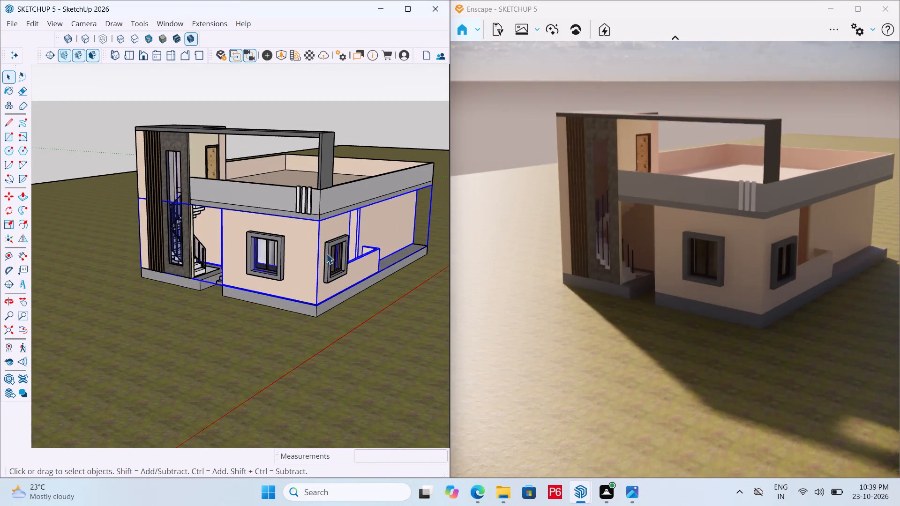
middle_drag(276, 258, 303, 241)
scroll(237, 277, up, 1)
middle_drag(237, 277, 420, 326)
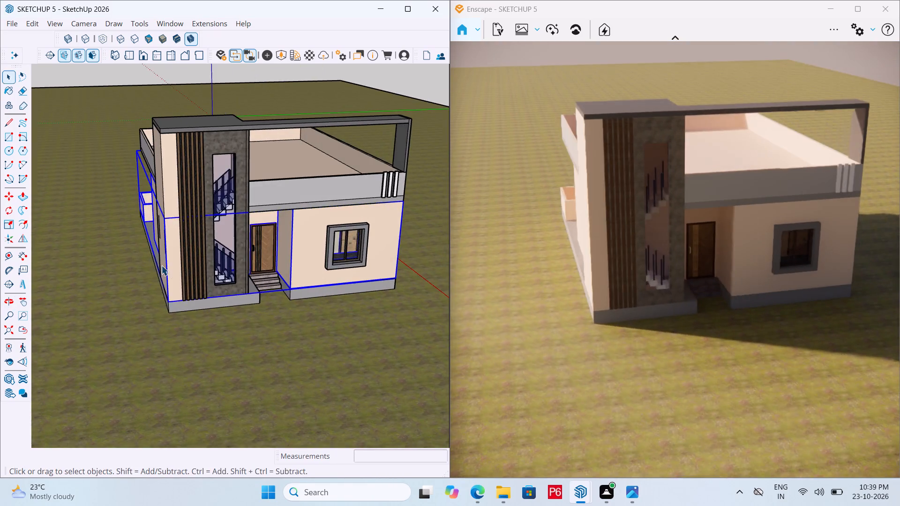
middle_drag(161, 265, 438, 282)
middle_drag(134, 209, 422, 207)
scroll(271, 169, down, 5)
middle_drag(122, 212, 214, 277)
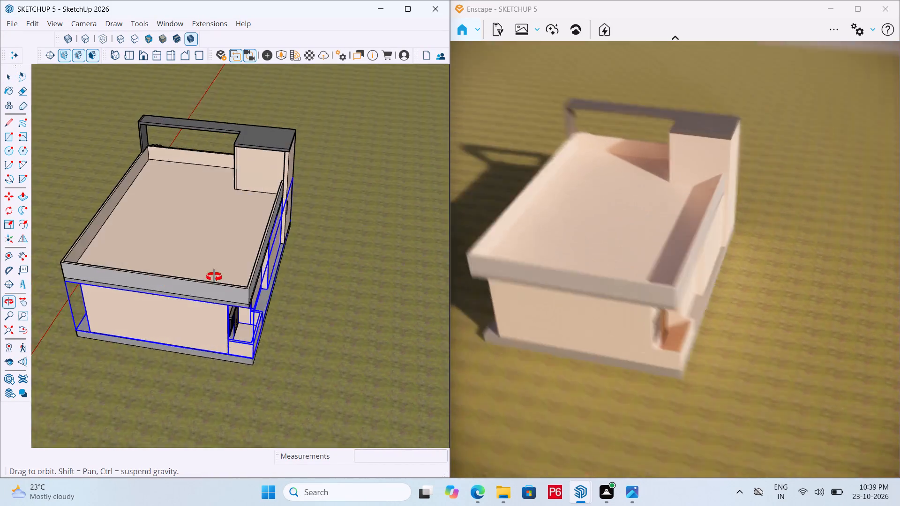
middle_drag(214, 277, 215, 276)
scroll(214, 277, up, 3)
middle_drag(58, 271, 345, 231)
middle_drag(152, 231, 349, 220)
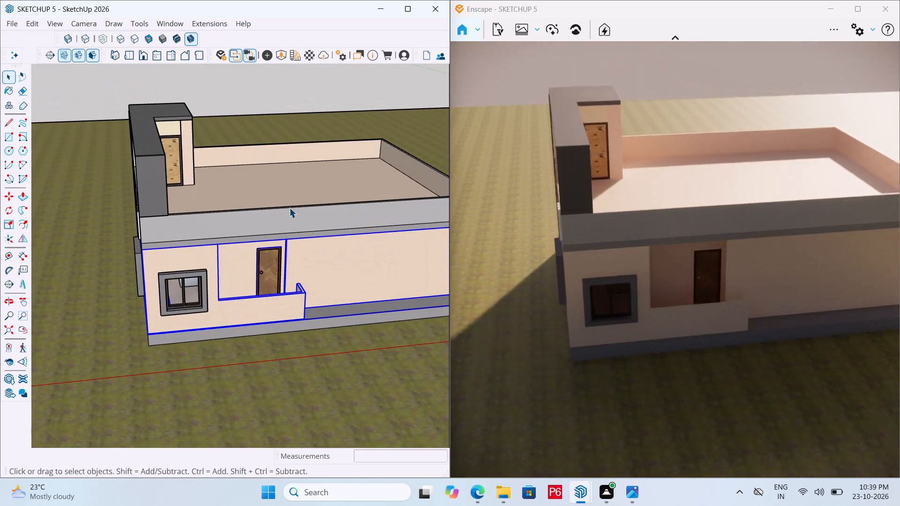
key(l)
scroll(85, 194, down, 5)
scroll(332, 172, down, 6)
middle_drag(292, 193, 352, 269)
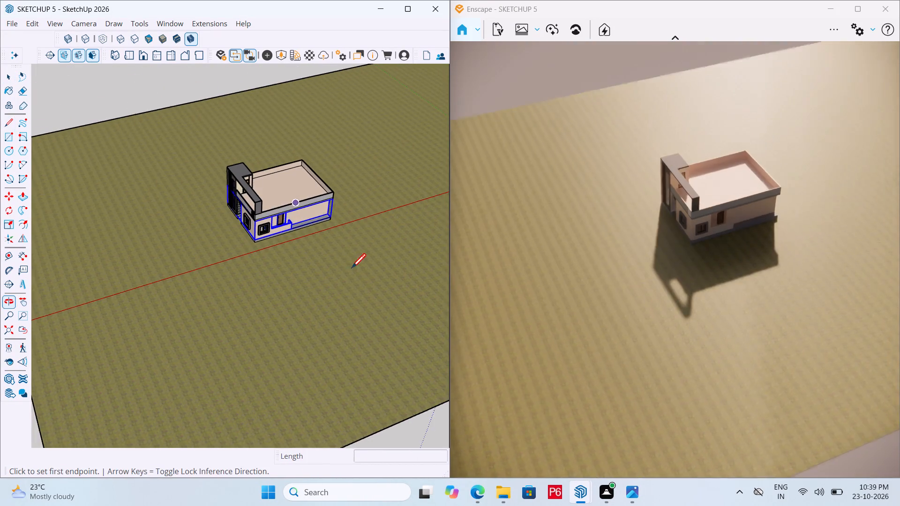
middle_drag(352, 269, 351, 271)
scroll(268, 219, up, 3)
key(space)
Select the ground and plinth base and examine the house's rear, side balcony and roof from above.
click(347, 156)
scroll(304, 153, up, 1)
middle_drag(304, 153, 293, 139)
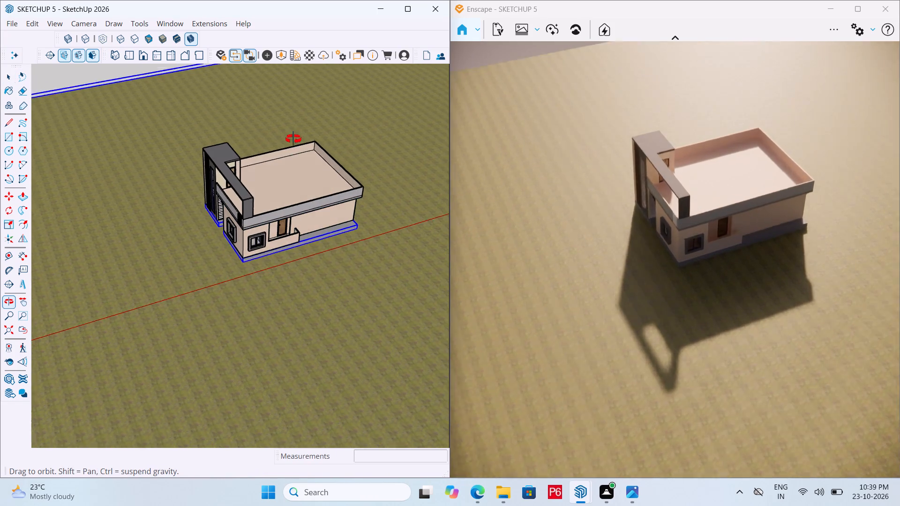
middle_drag(293, 139, 192, 121)
scroll(368, 153, up, 1)
middle_drag(361, 154, 5, 119)
middle_drag(309, 226, 80, 226)
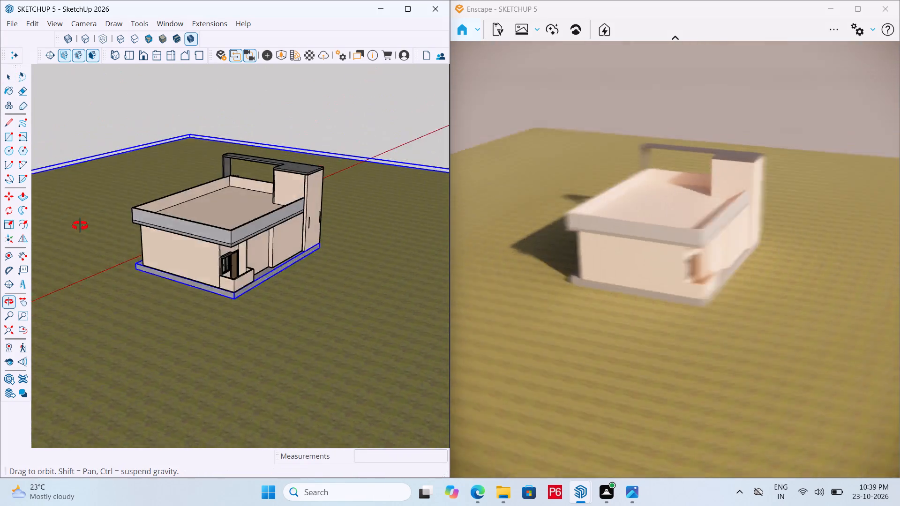
middle_drag(80, 226, 81, 333)
scroll(175, 255, up, 5)
middle_click(175, 255)
middle_drag(173, 261, 72, 290)
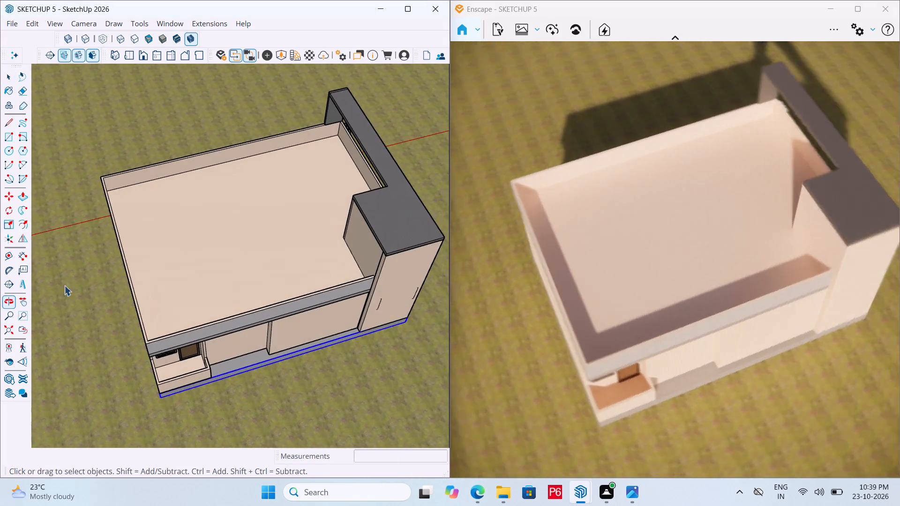
scroll(260, 203, down, 2)
middle_drag(248, 203, 225, 202)
middle_drag(325, 196, 49, 146)
middle_drag(307, 225, 85, 174)
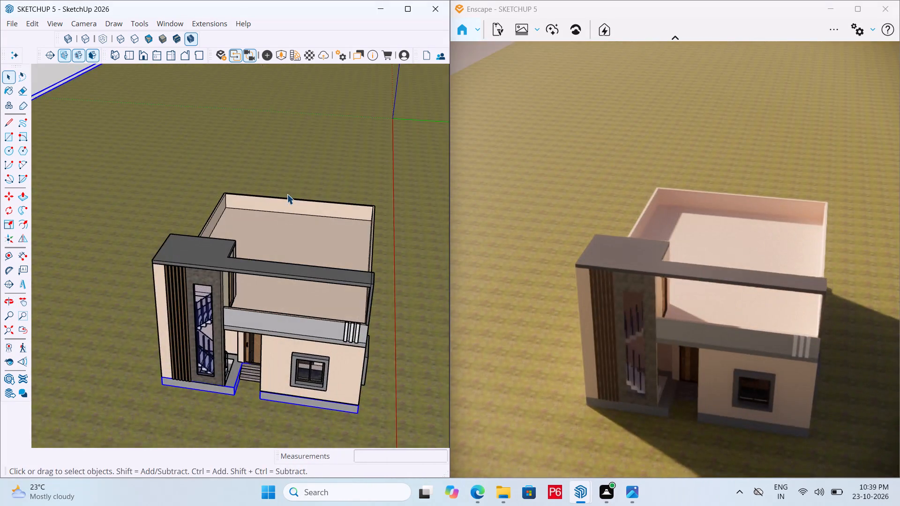
Examine the roof terrace, its parapet corner and the front facade with the stair tower and frame.
middle_drag(289, 197, 144, 206)
scroll(342, 206, up, 6)
scroll(235, 183, down, 10)
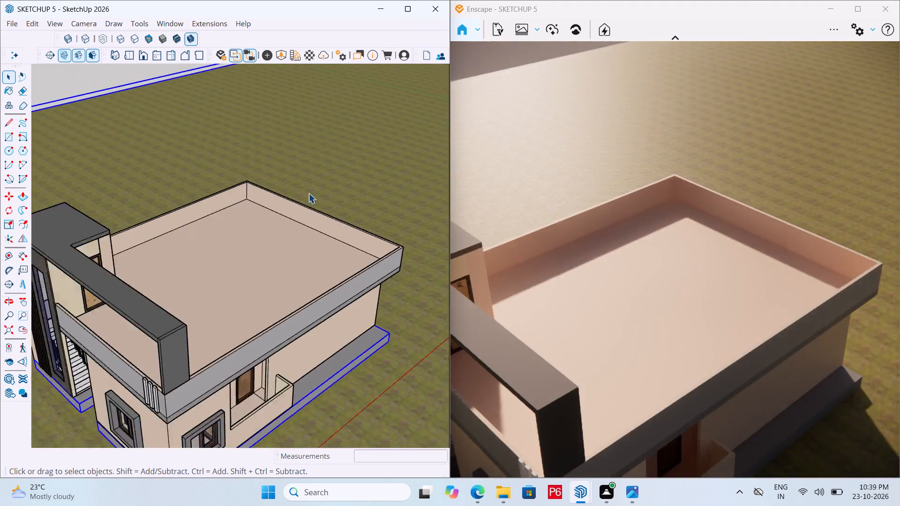
scroll(308, 193, down, 2)
middle_drag(272, 185, 149, 229)
scroll(352, 186, up, 7)
scroll(260, 204, up, 6)
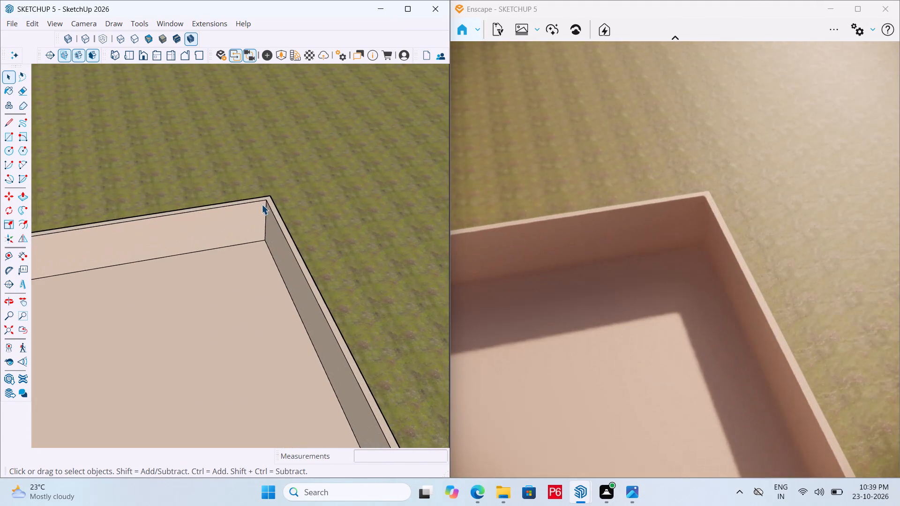
scroll(308, 194, down, 8)
scroll(376, 193, down, 6)
middle_drag(234, 288, 360, 182)
scroll(256, 198, up, 6)
middle_drag(287, 206, 337, 208)
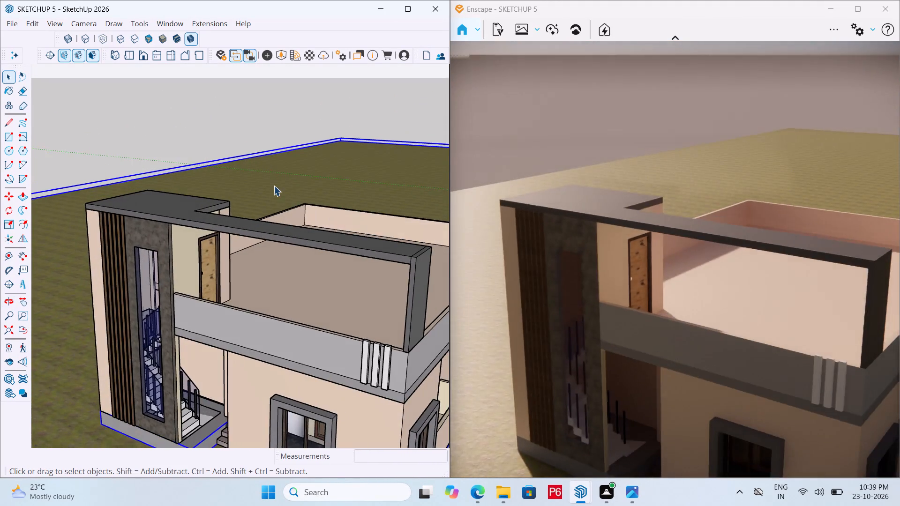
scroll(266, 182, down, 7)
middle_drag(265, 191, 293, 249)
scroll(246, 232, up, 7)
scroll(284, 193, up, 4)
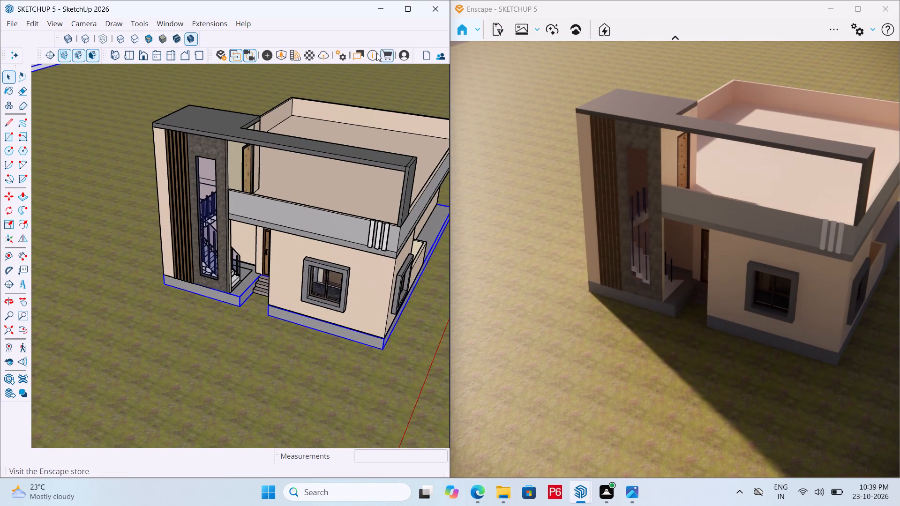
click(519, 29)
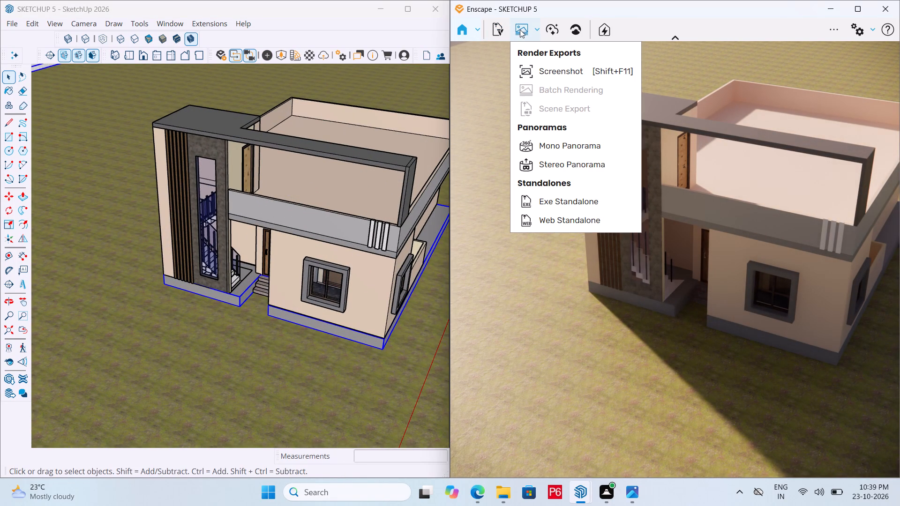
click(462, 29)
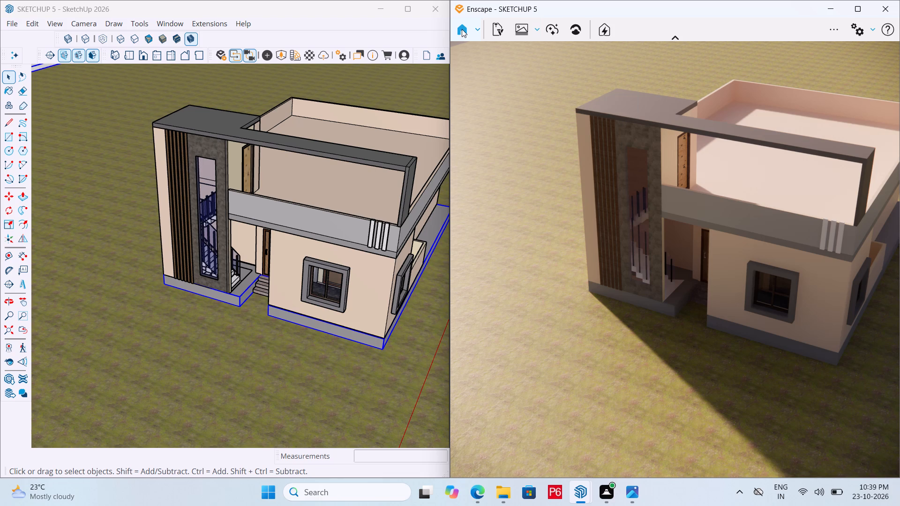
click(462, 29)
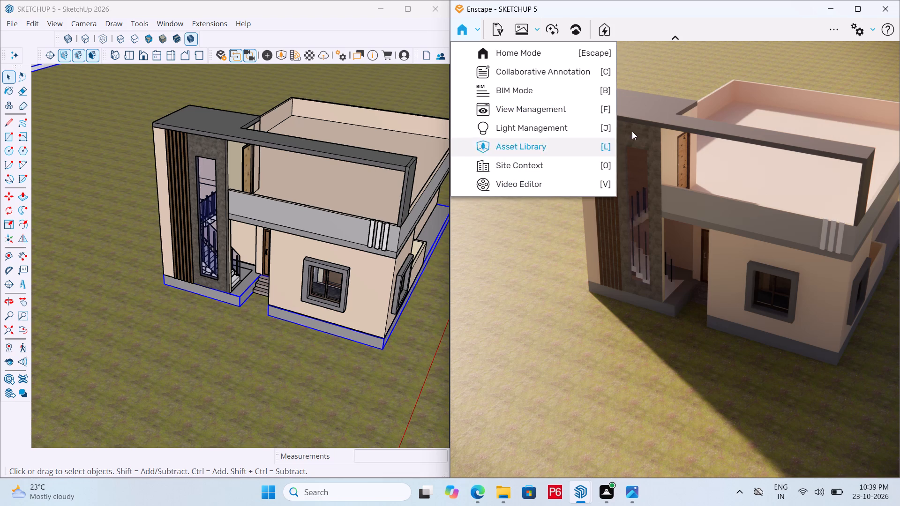
Open Enscape's visual settings, lower the camera exposure to 35%, and move the settings window clear of the render.
click(858, 30)
click(866, 30)
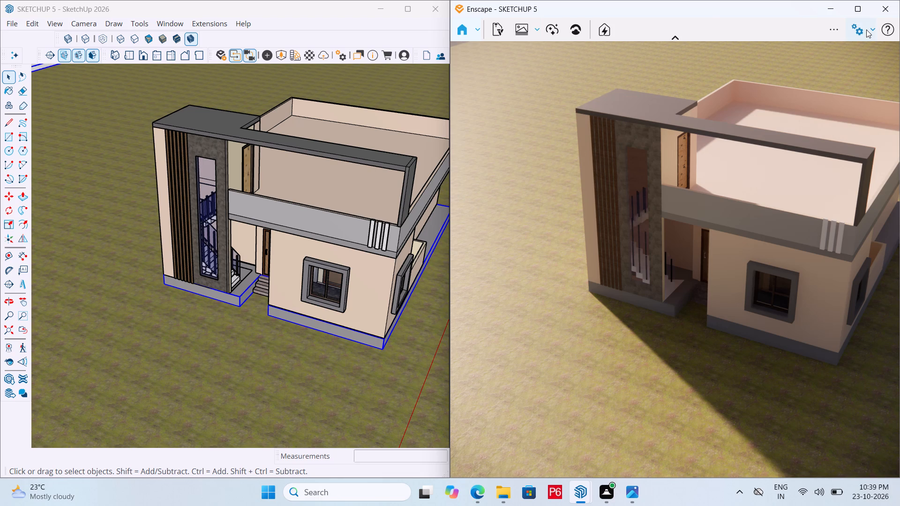
click(815, 53)
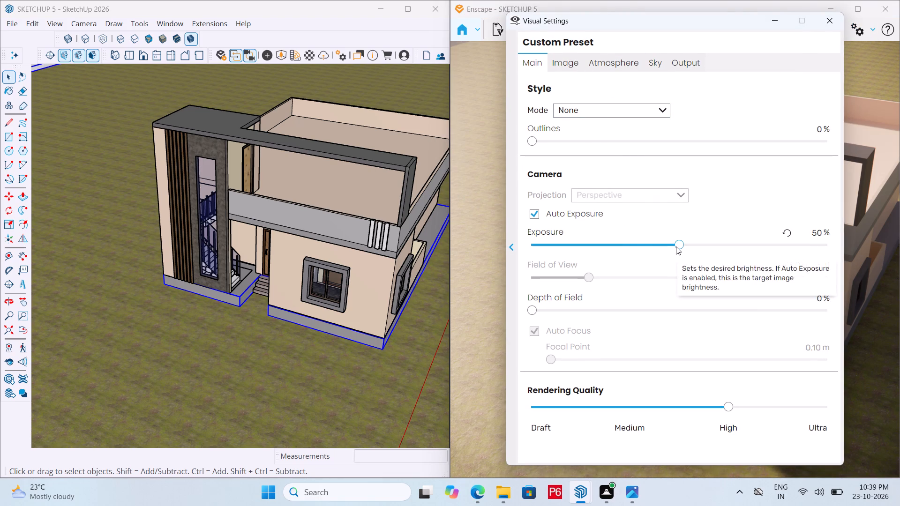
drag(676, 246, 610, 248)
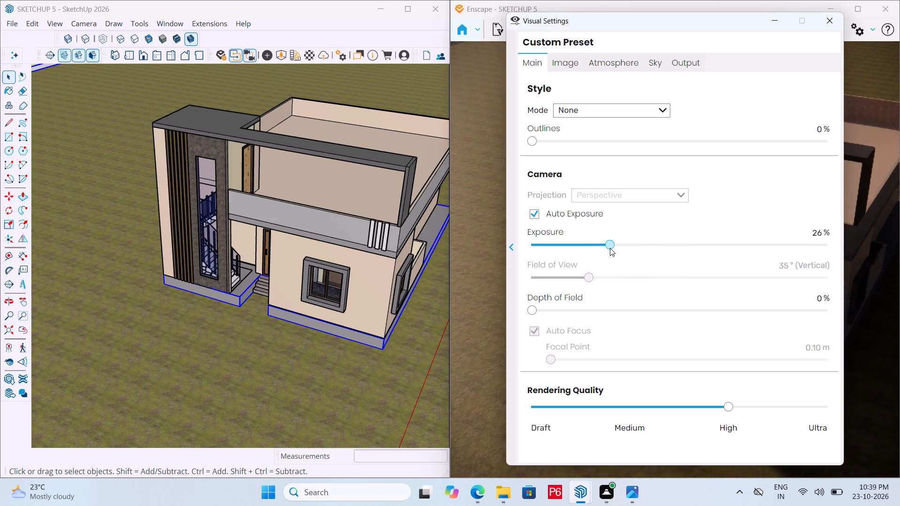
drag(610, 248, 635, 248)
drag(682, 25, 355, 25)
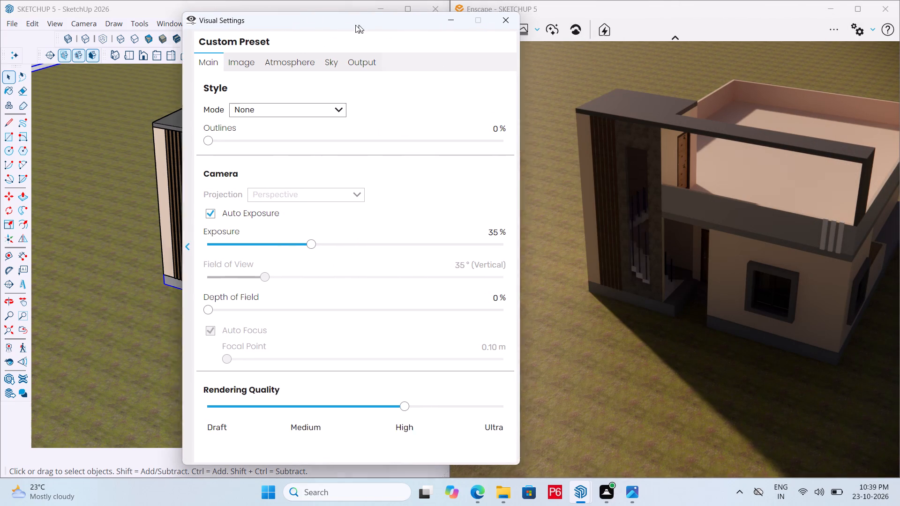
drag(355, 25, 343, 25)
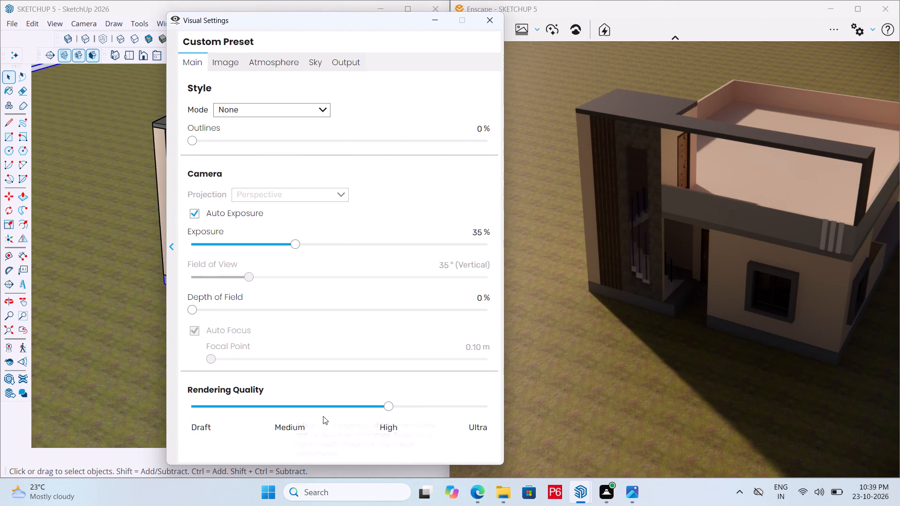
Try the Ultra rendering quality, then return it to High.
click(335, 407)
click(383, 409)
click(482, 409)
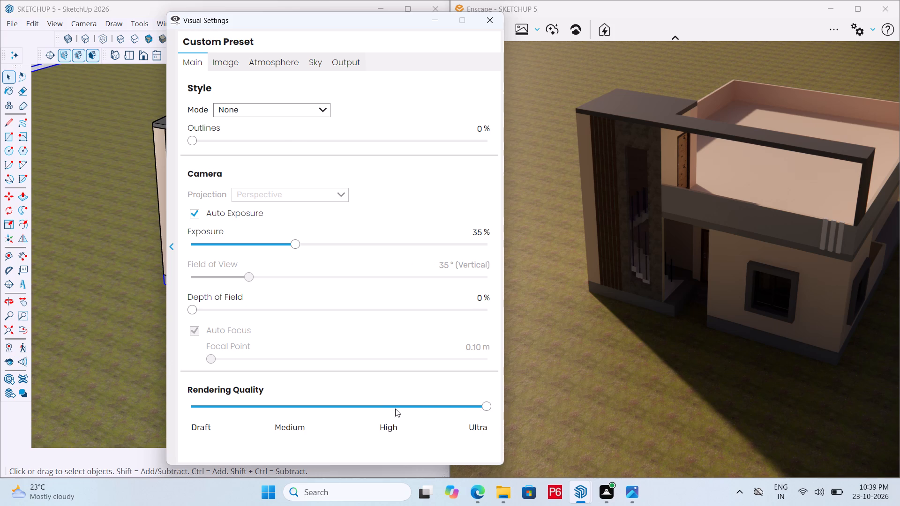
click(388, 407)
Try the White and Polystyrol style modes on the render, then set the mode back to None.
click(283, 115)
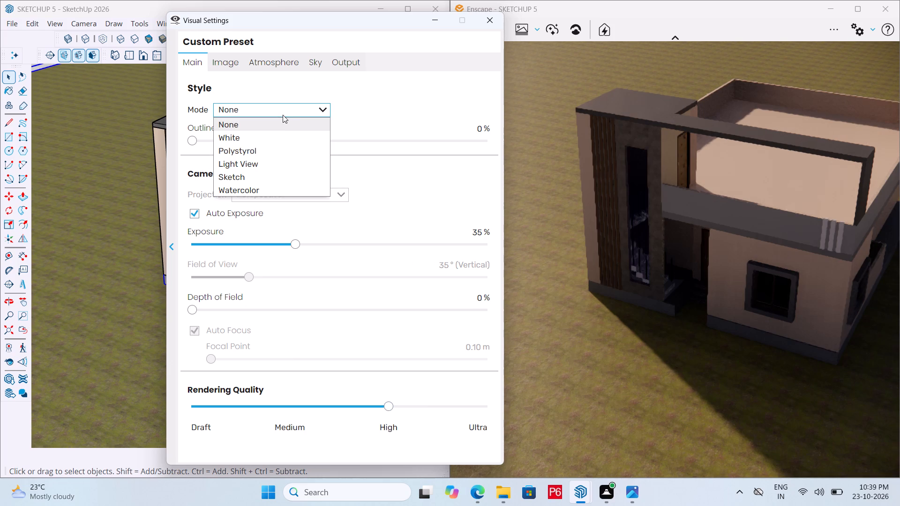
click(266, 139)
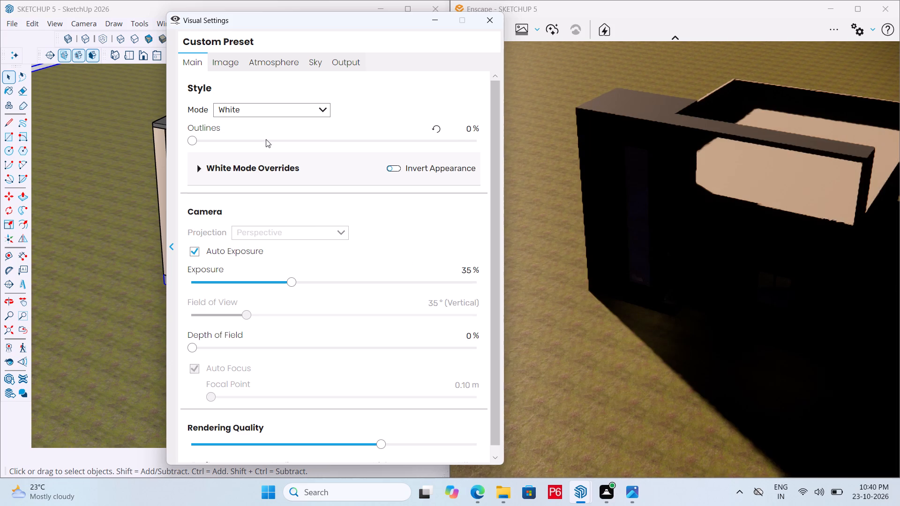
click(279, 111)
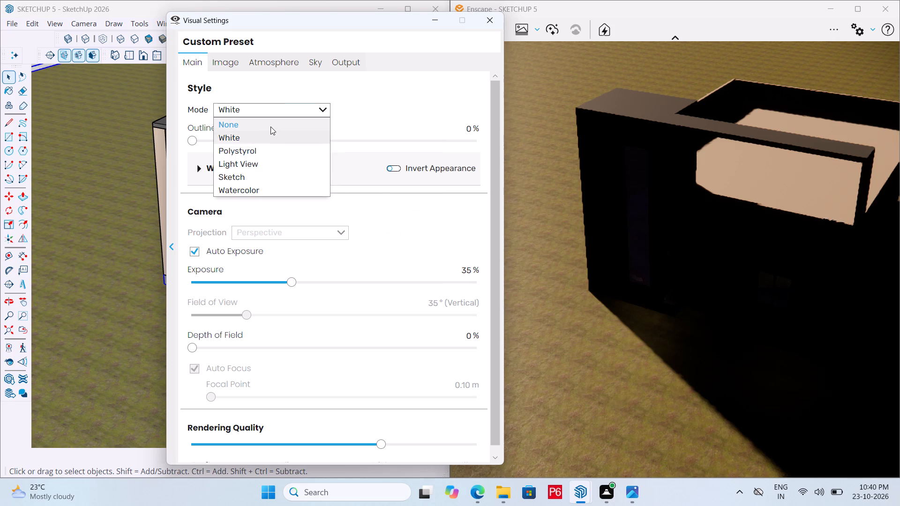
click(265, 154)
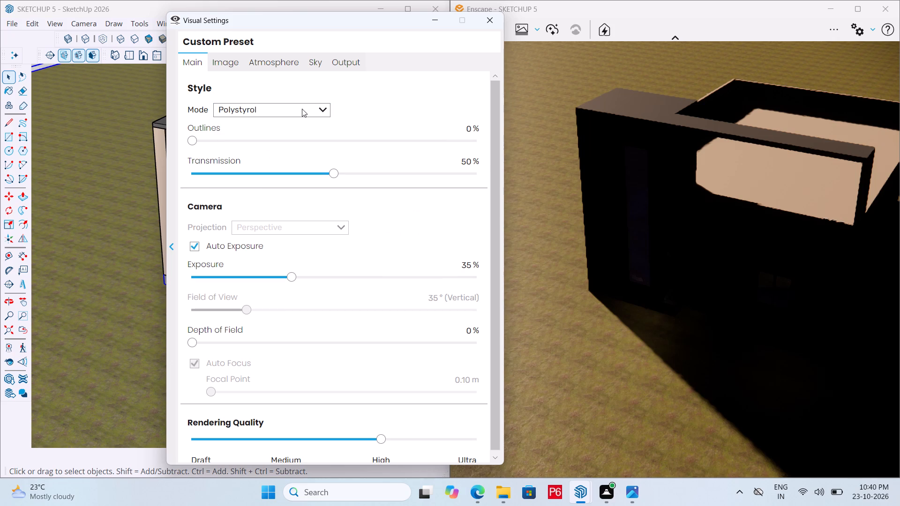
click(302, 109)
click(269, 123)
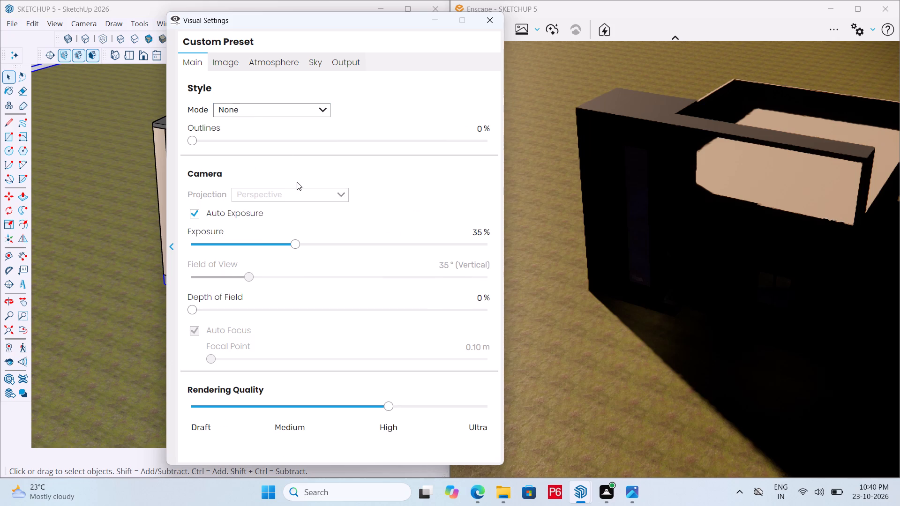
Set the sky's horizon source to Forest.
click(312, 64)
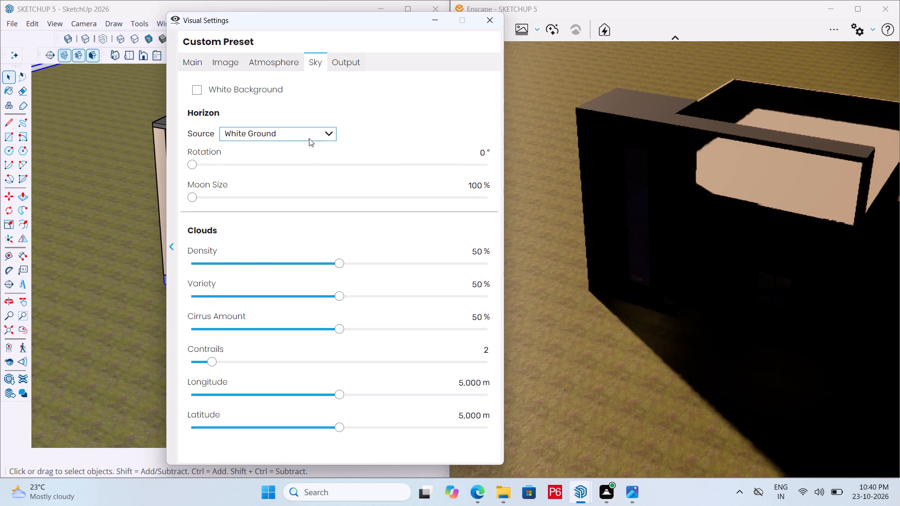
click(309, 138)
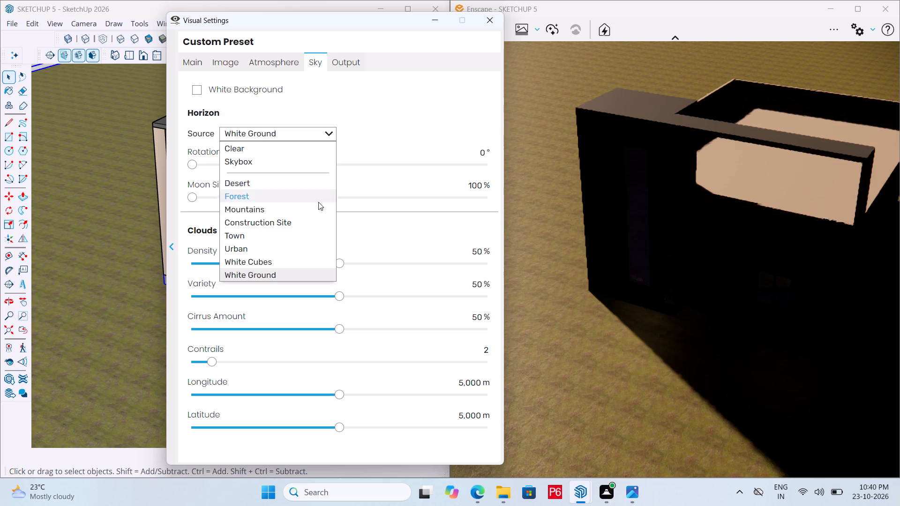
click(288, 190)
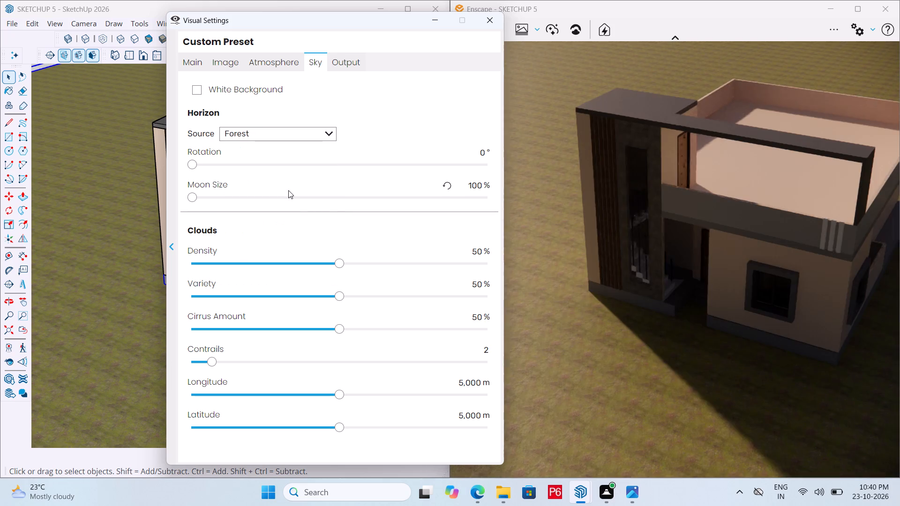
scroll(647, 141, down, 7)
scroll(696, 146, down, 6)
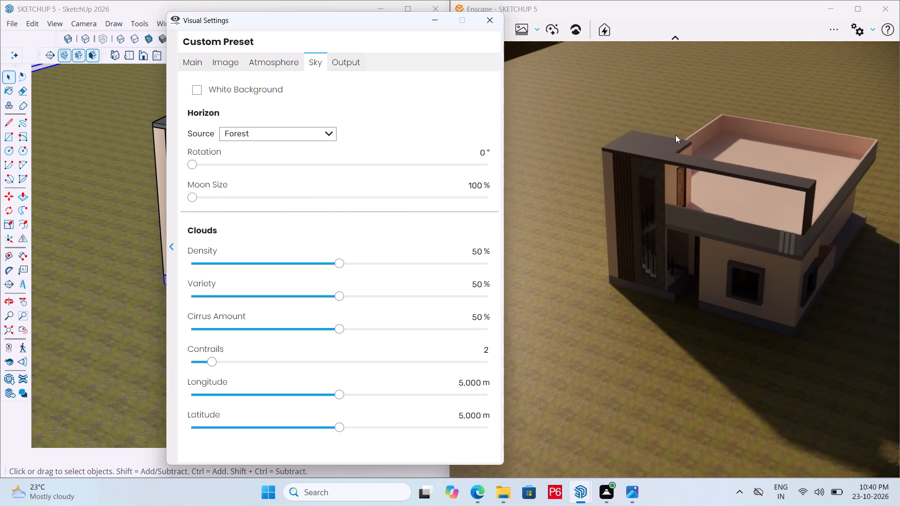
Examine the house and its ground plane against the Forest horizon from progressively farther away.
scroll(675, 145, down, 15)
scroll(691, 167, down, 19)
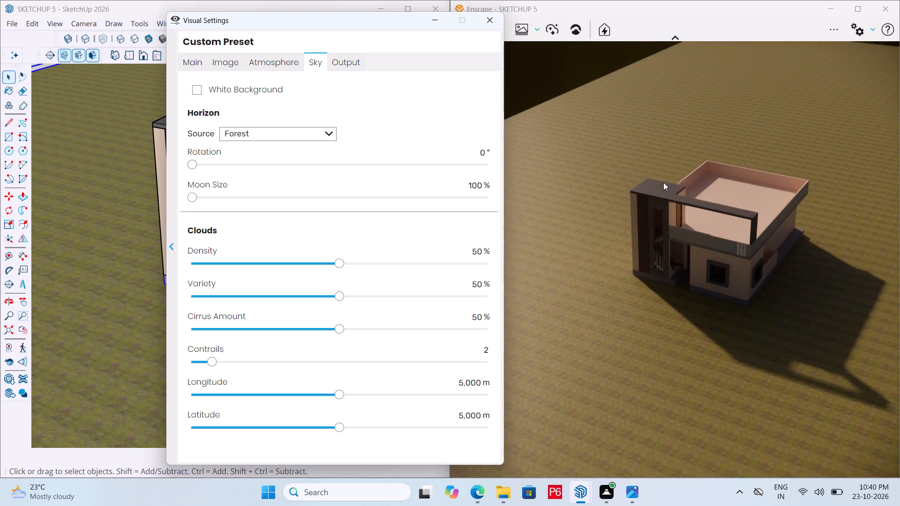
scroll(663, 182, down, 12)
scroll(131, 216, down, 16)
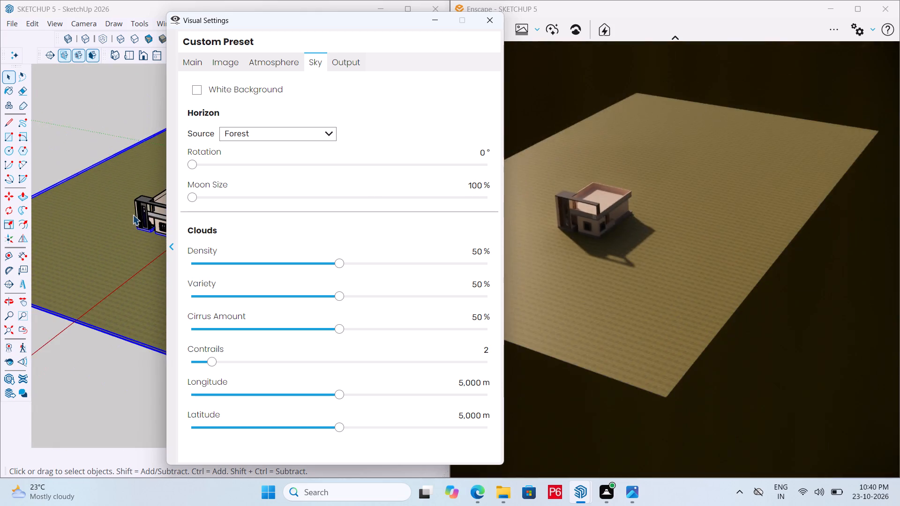
scroll(139, 218, down, 5)
middle_drag(128, 219, 129, 211)
scroll(127, 217, up, 4)
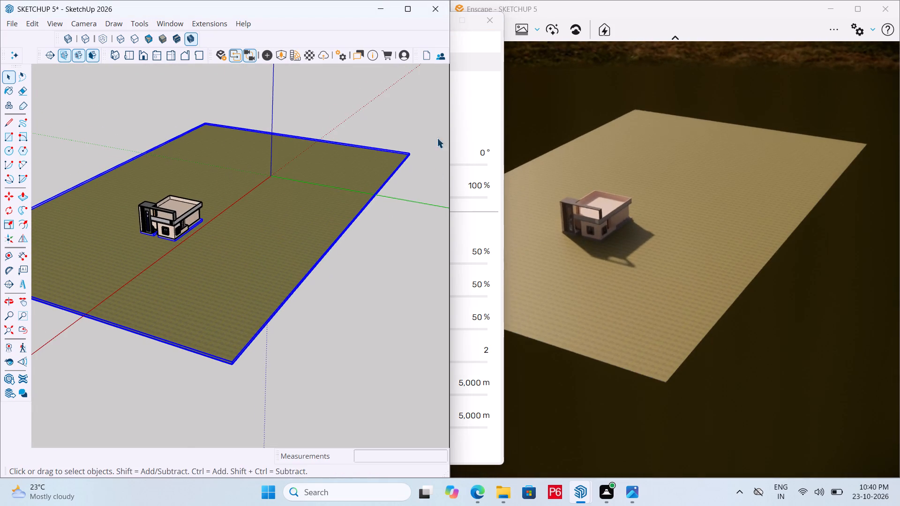
click(467, 100)
click(291, 141)
click(290, 139)
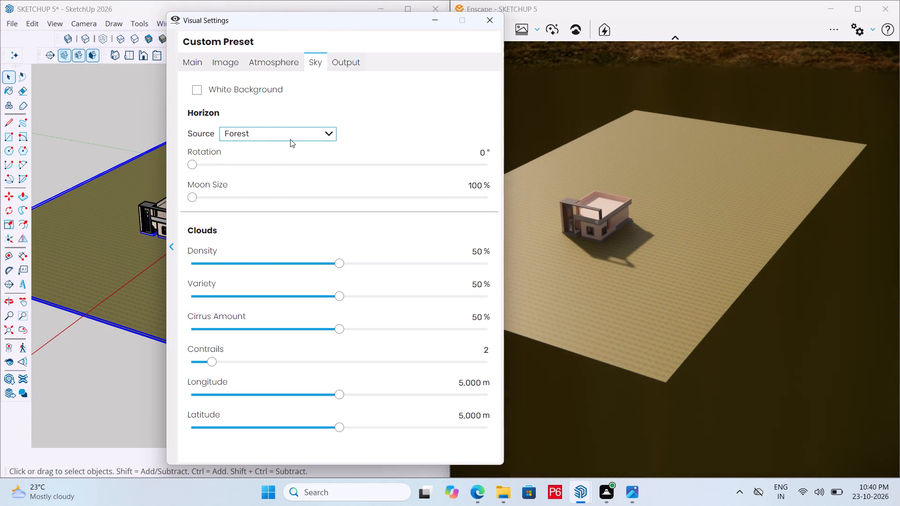
scroll(137, 184, down, 5)
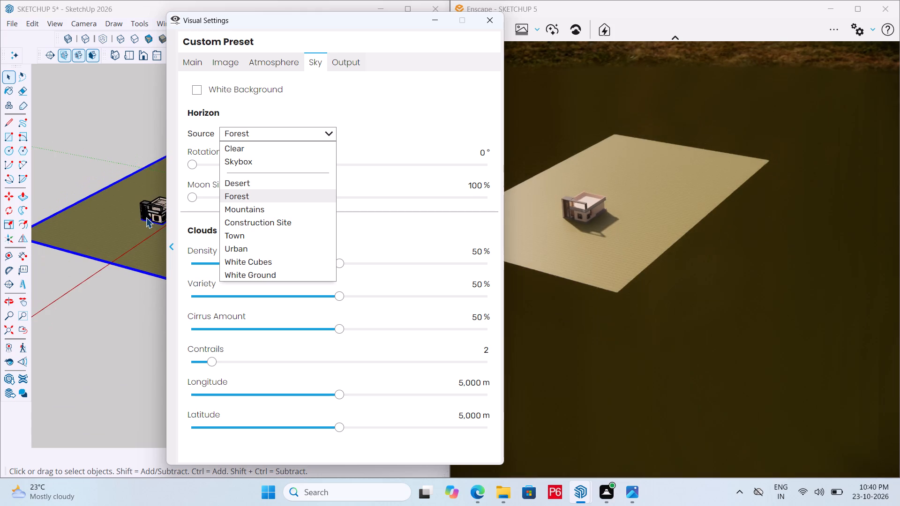
scroll(149, 222, down, 18)
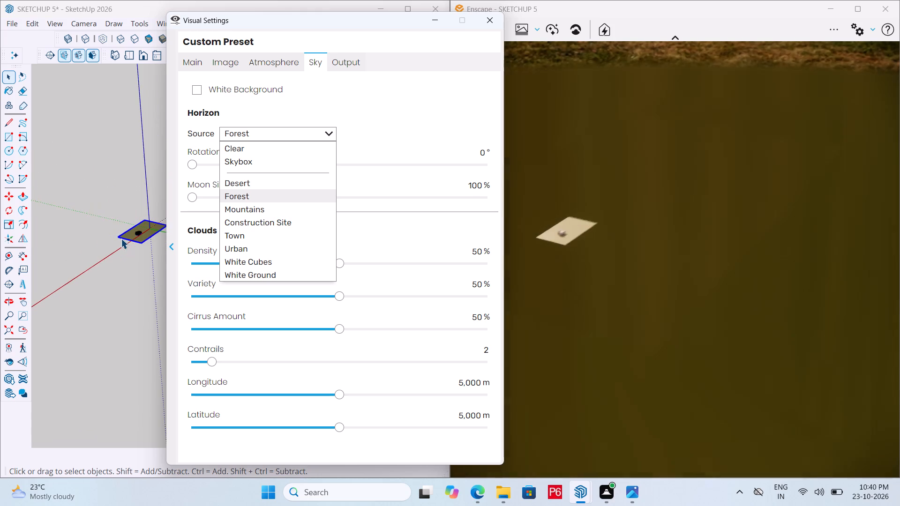
scroll(121, 238, down, 4)
key(space)
click(114, 165)
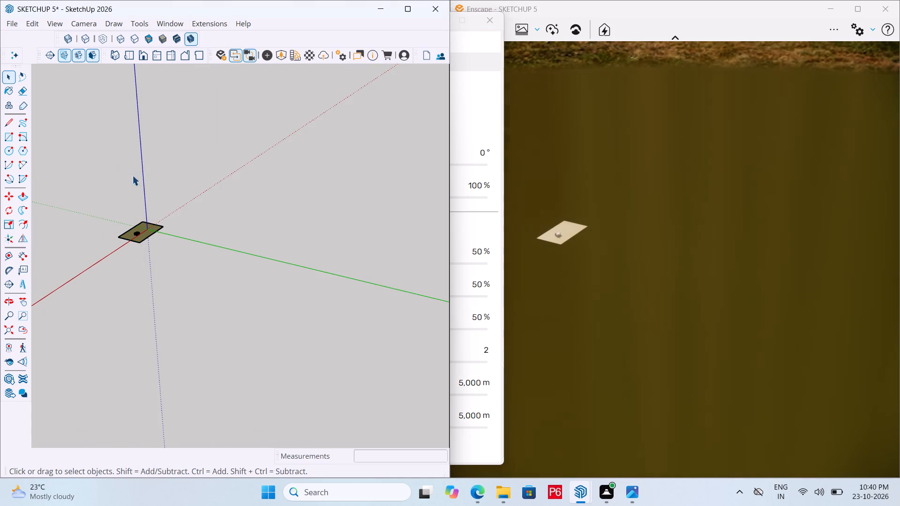
scroll(155, 206, down, 6)
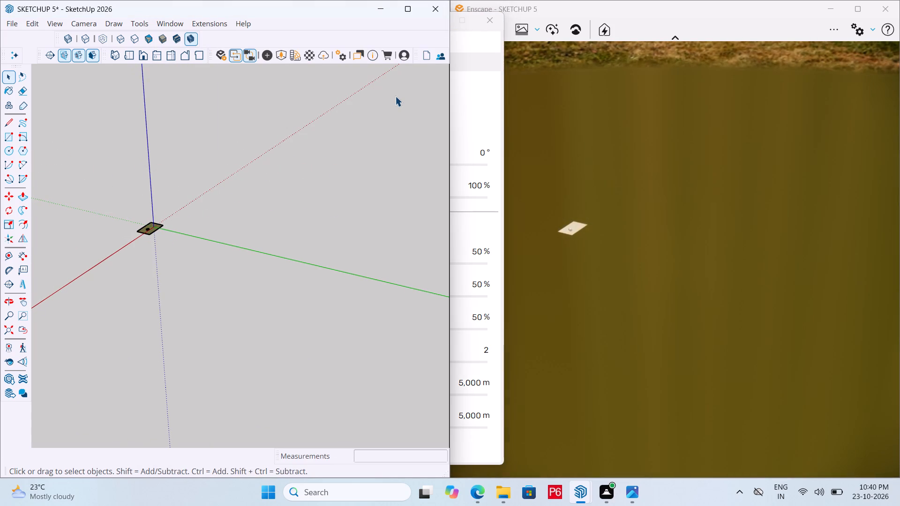
click(395, 96)
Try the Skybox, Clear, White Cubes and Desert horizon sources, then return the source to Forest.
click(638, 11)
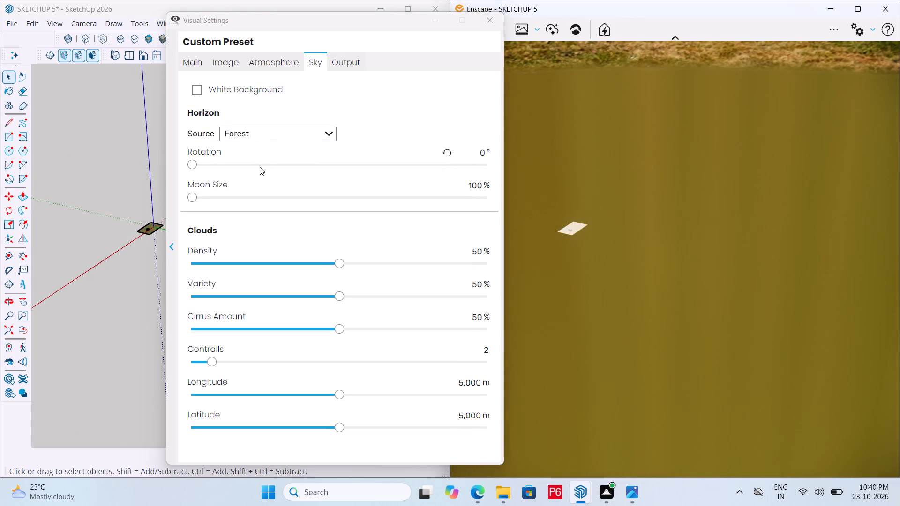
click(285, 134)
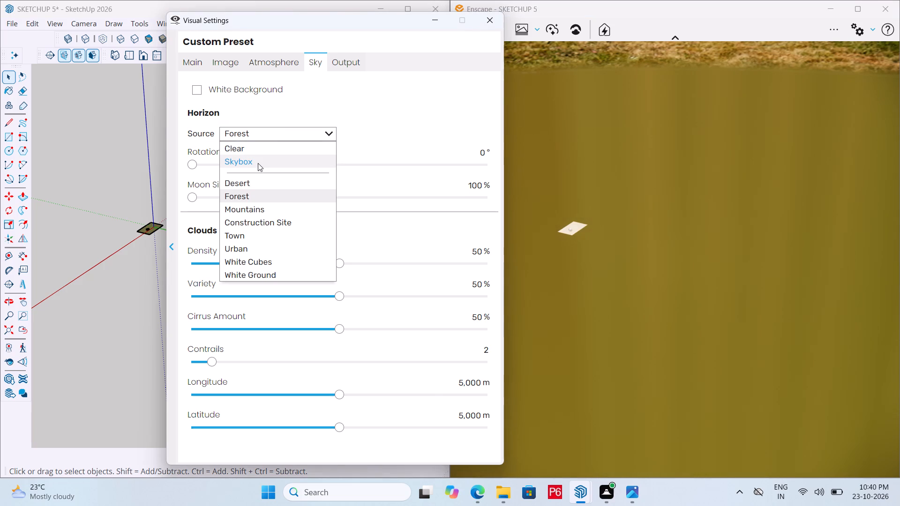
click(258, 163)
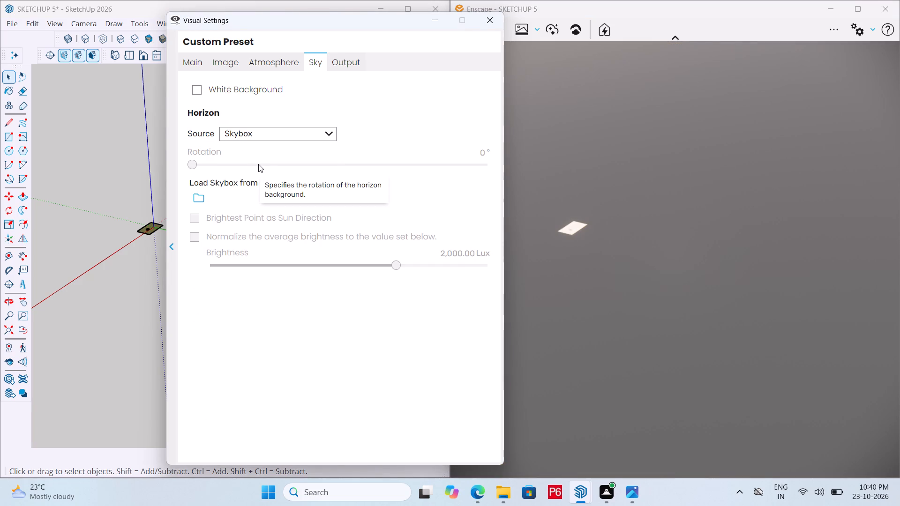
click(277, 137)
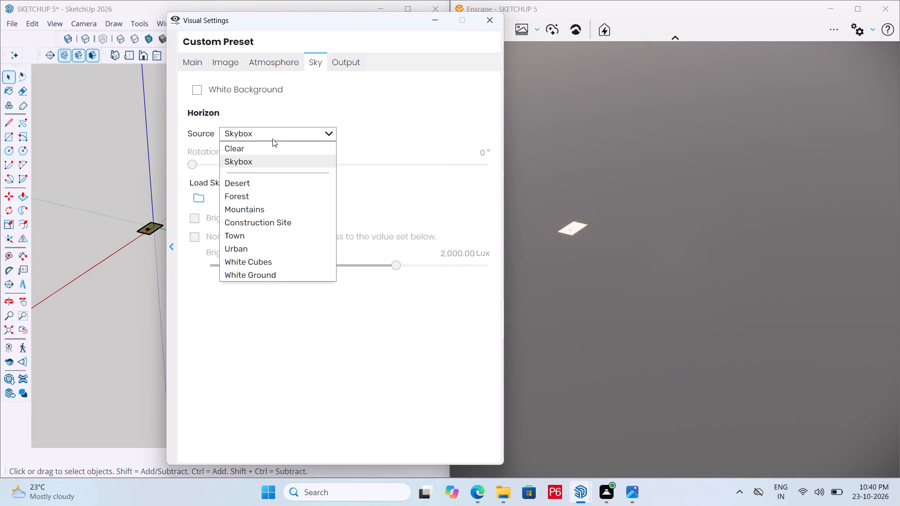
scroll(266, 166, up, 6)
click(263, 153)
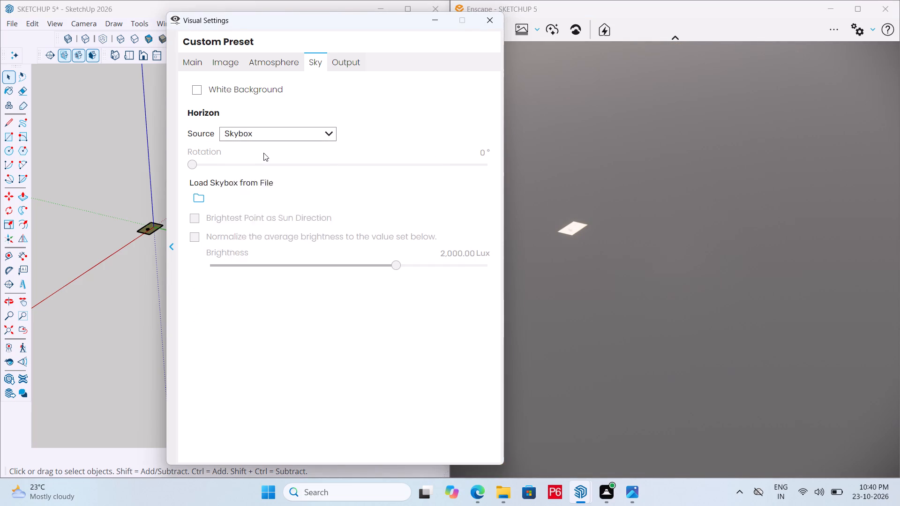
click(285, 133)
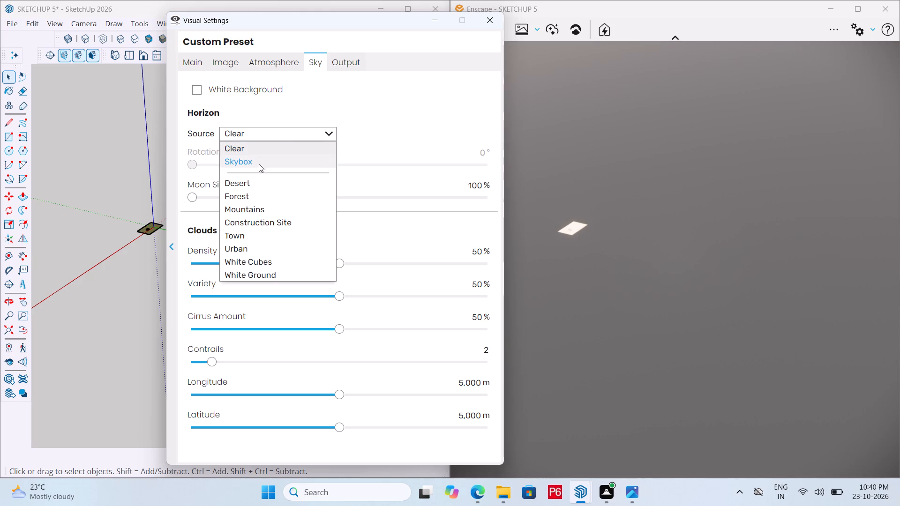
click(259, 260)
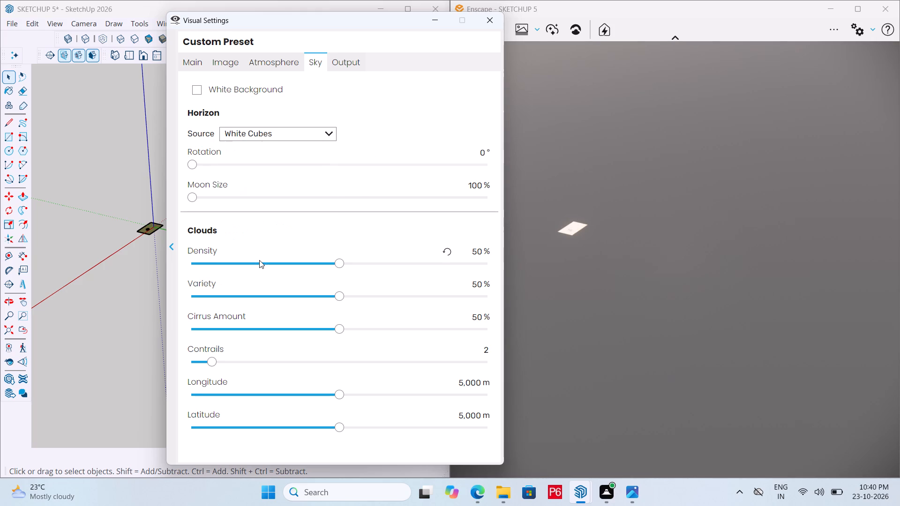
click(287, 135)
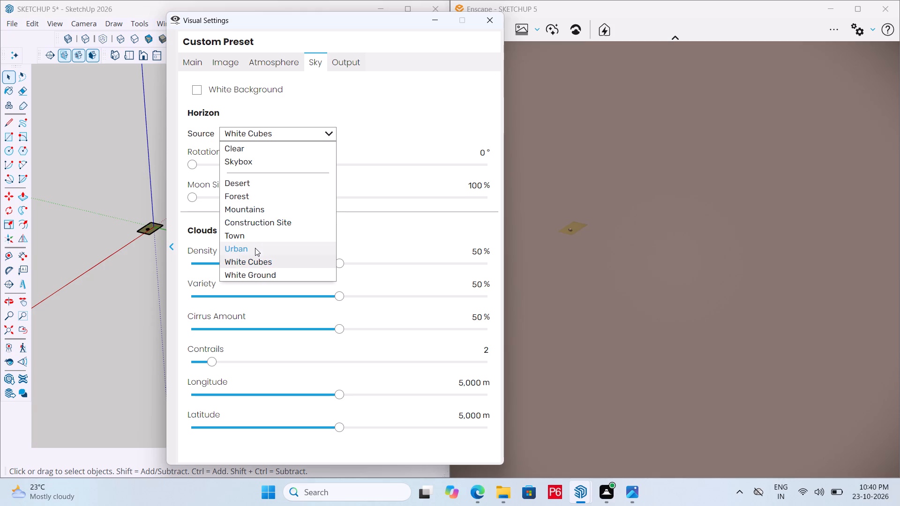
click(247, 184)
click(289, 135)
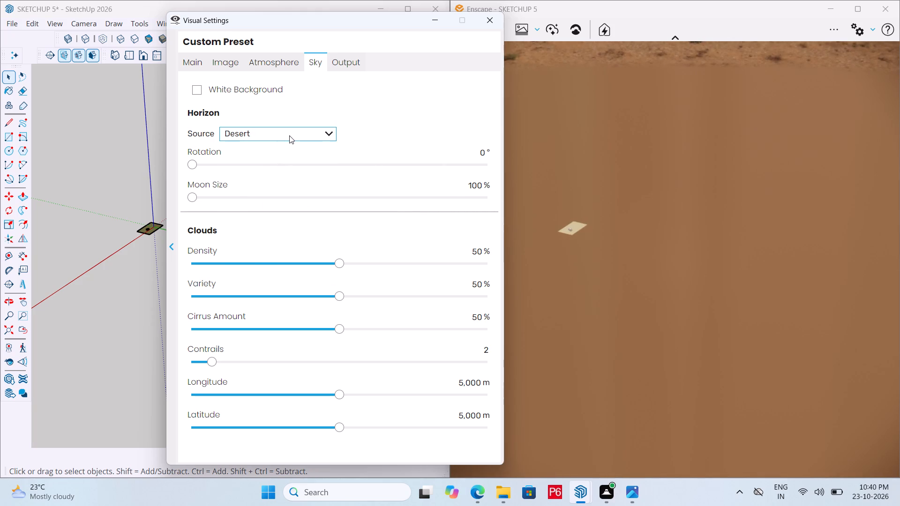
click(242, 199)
Examine the house up close against the Forest horizon and cloudy sky from low and raised viewpoints.
click(117, 154)
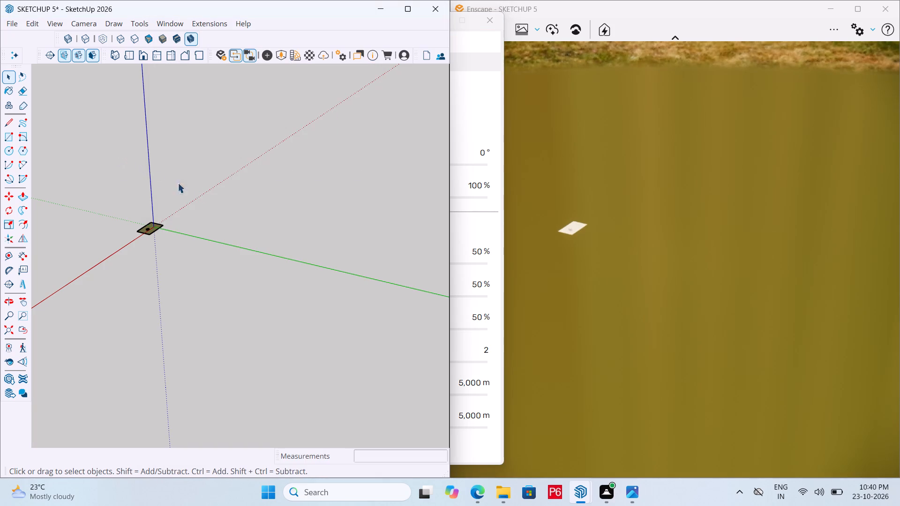
scroll(77, 220, up, 14)
scroll(203, 229, up, 12)
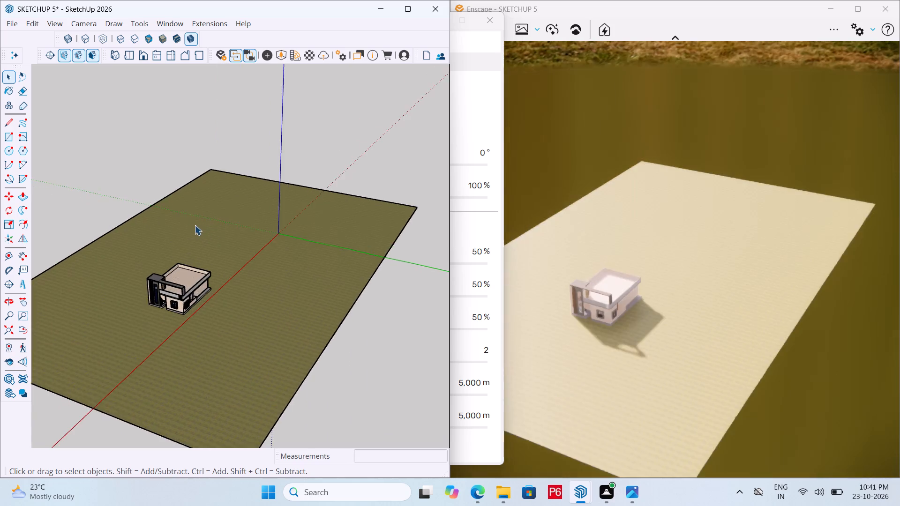
scroll(195, 225, up, 3)
middle_drag(188, 225, 225, 159)
scroll(215, 218, up, 5)
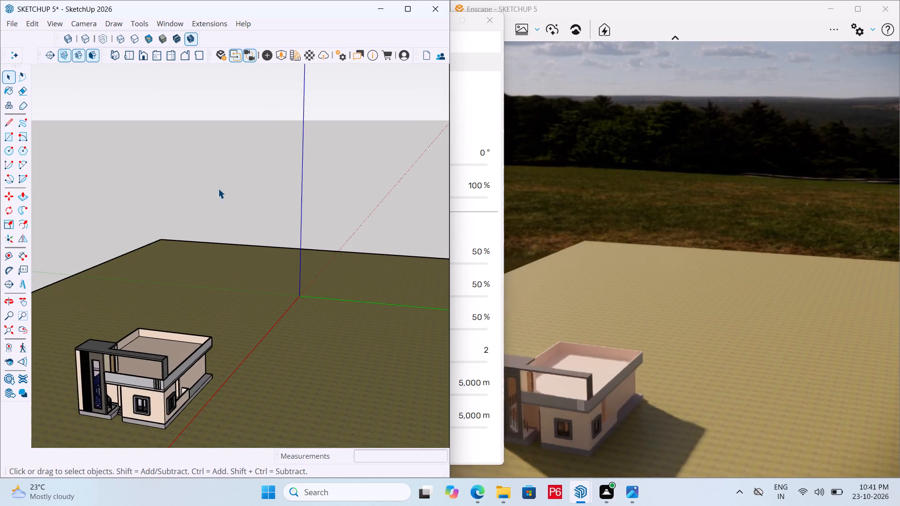
scroll(219, 187, down, 3)
scroll(134, 333, up, 8)
middle_drag(159, 335, 155, 303)
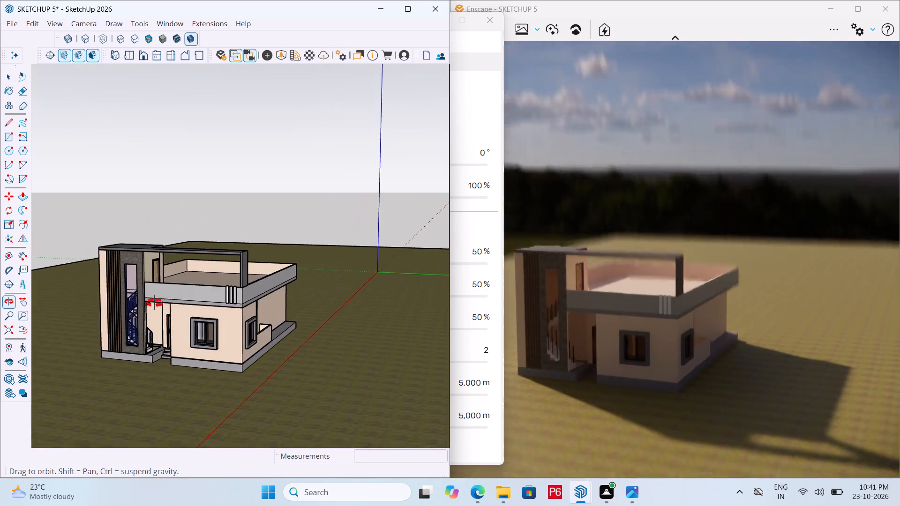
middle_drag(155, 303, 156, 339)
scroll(127, 254, down, 3)
middle_drag(143, 295, 157, 309)
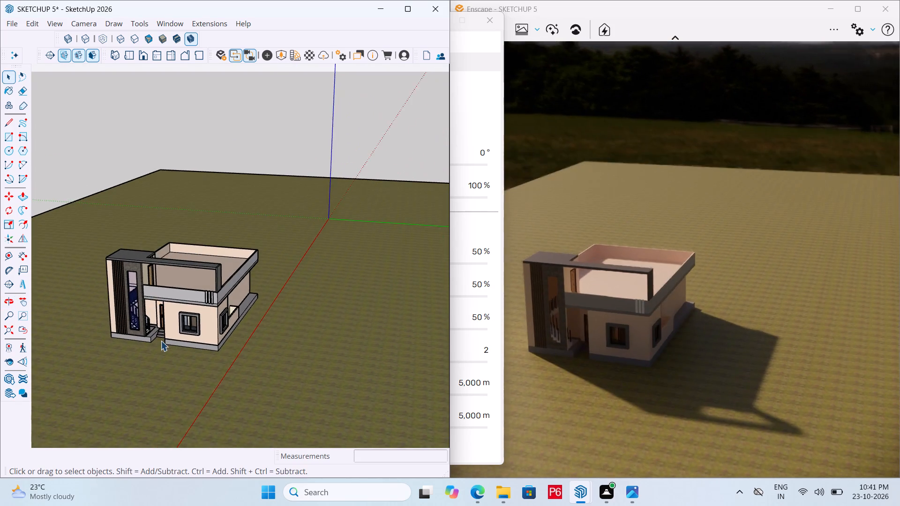
scroll(161, 341, up, 3)
Try the atmosphere's sun brightness at 0% and 107%, then set it to 72%.
click(469, 98)
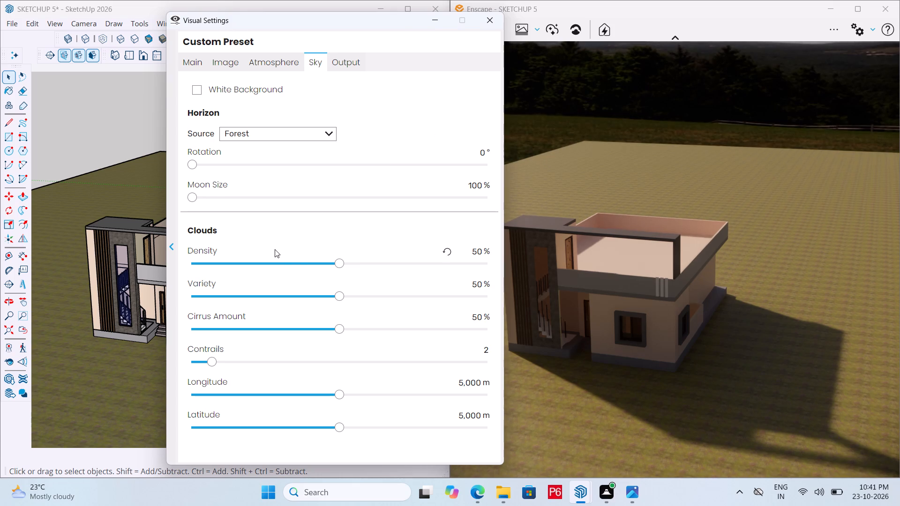
click(260, 64)
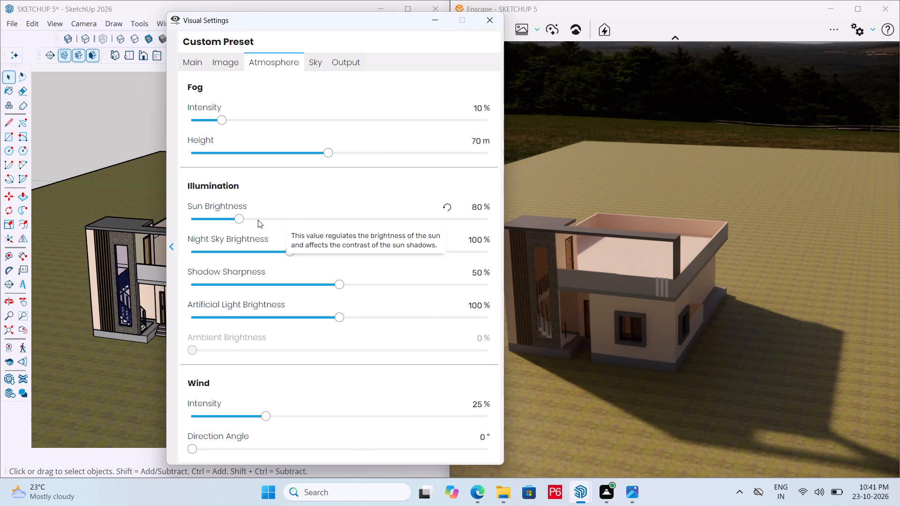
click(231, 218)
drag(221, 219, 217, 219)
click(215, 219)
drag(211, 219, 180, 218)
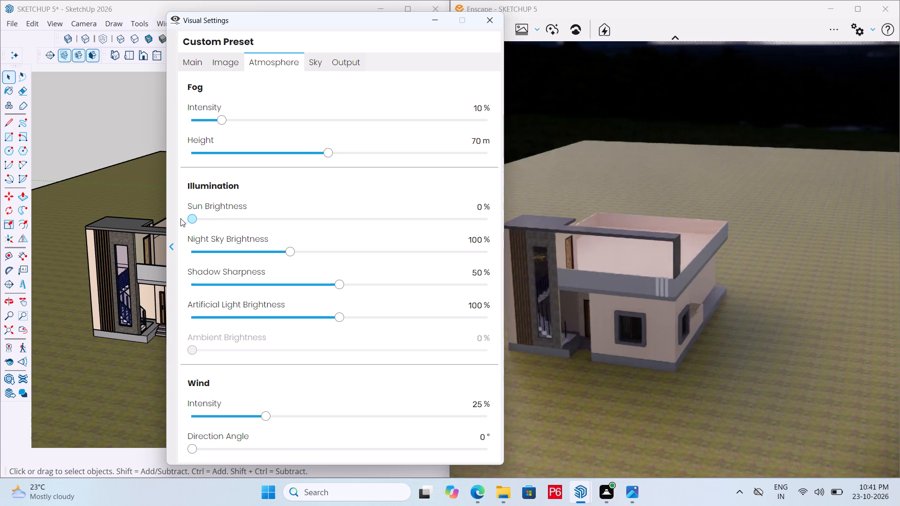
drag(180, 218, 160, 219)
scroll(836, 208, down, 5)
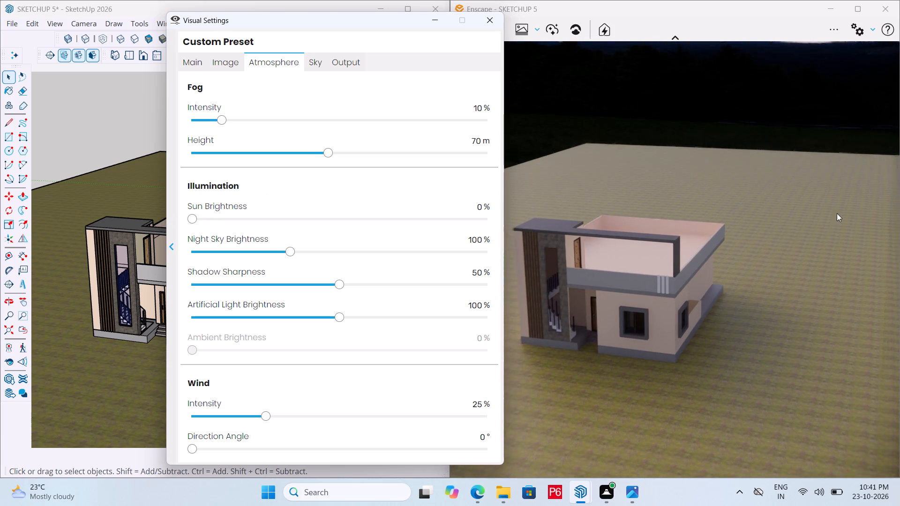
click(255, 218)
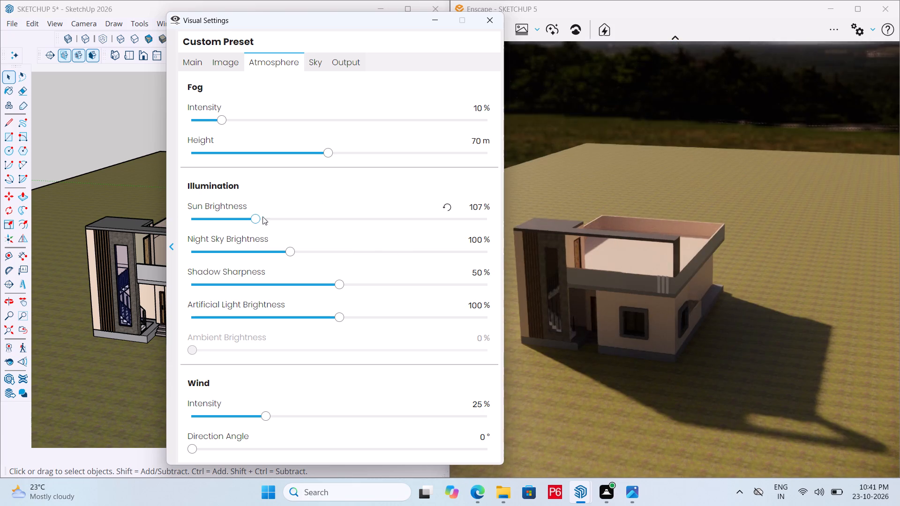
click(235, 218)
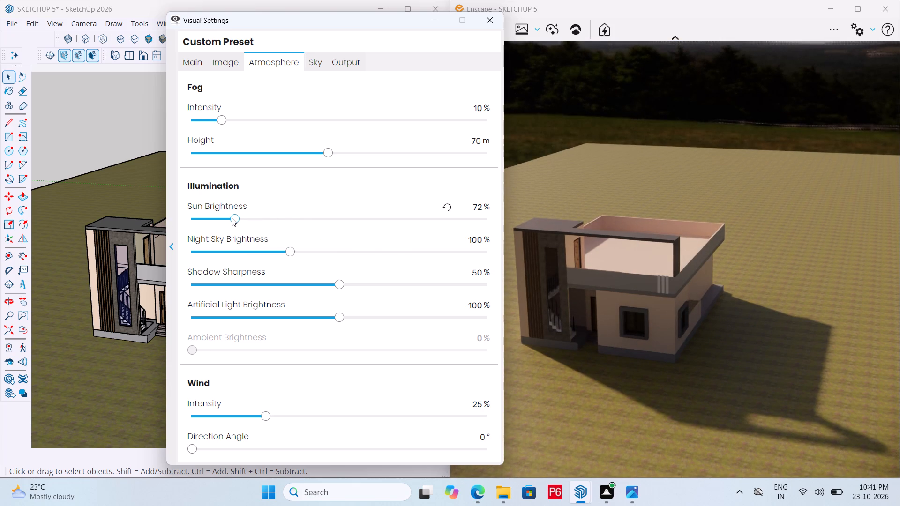
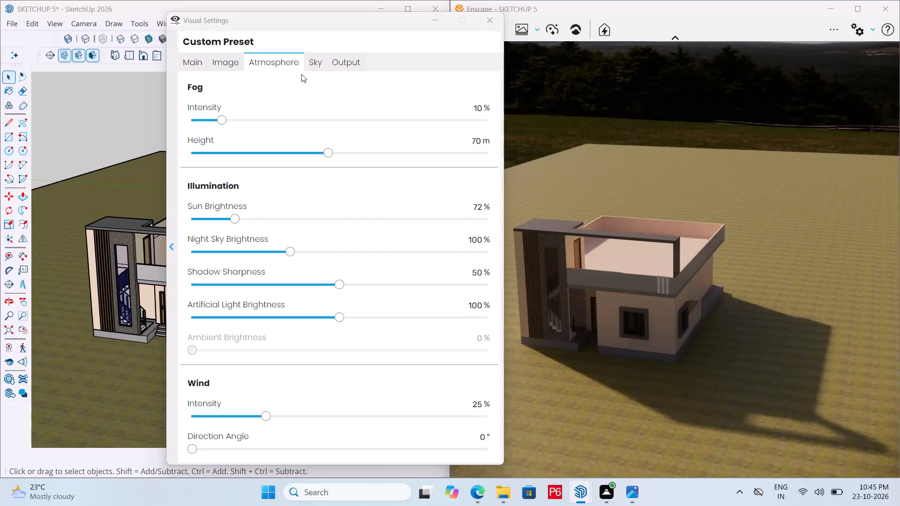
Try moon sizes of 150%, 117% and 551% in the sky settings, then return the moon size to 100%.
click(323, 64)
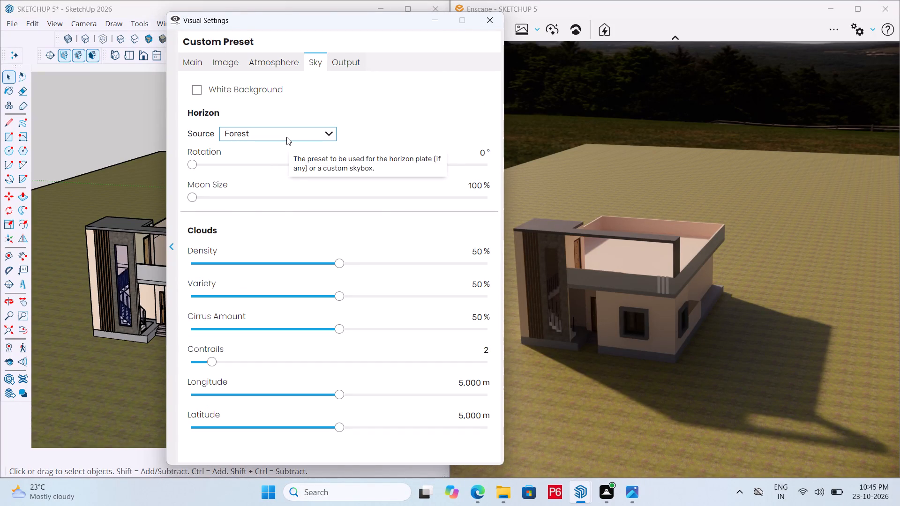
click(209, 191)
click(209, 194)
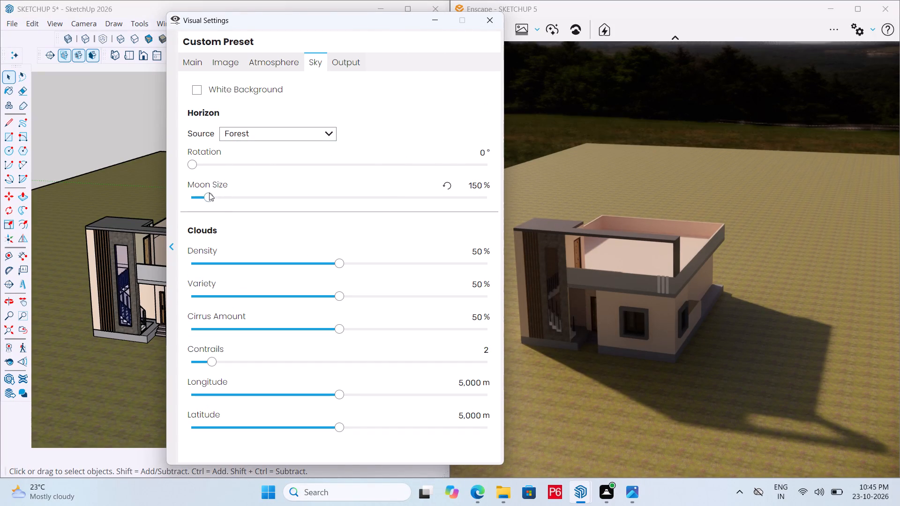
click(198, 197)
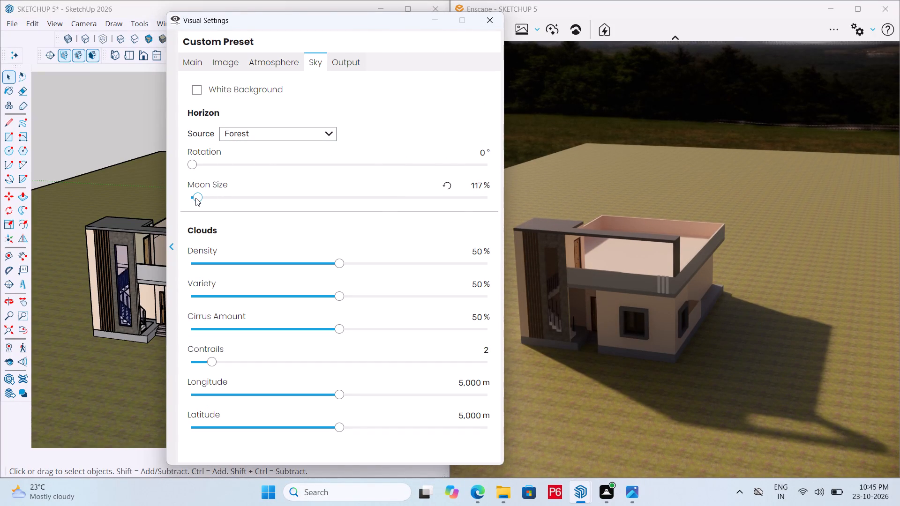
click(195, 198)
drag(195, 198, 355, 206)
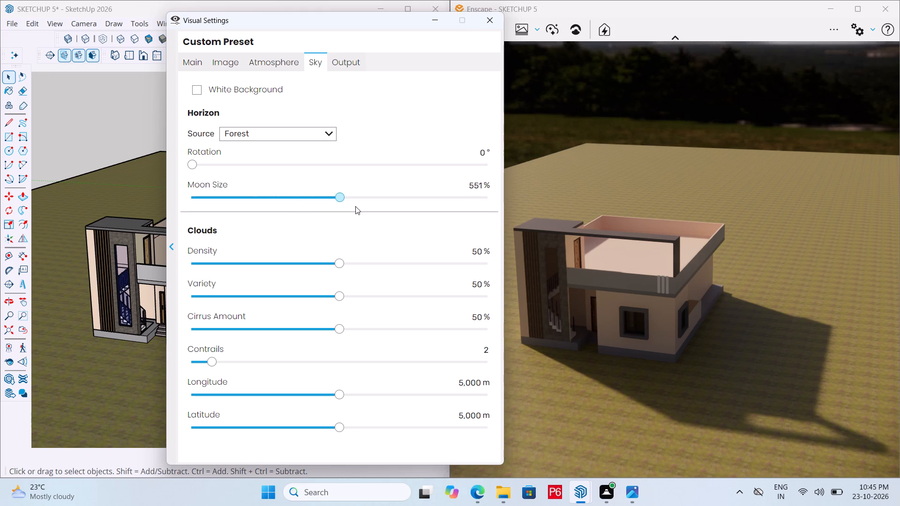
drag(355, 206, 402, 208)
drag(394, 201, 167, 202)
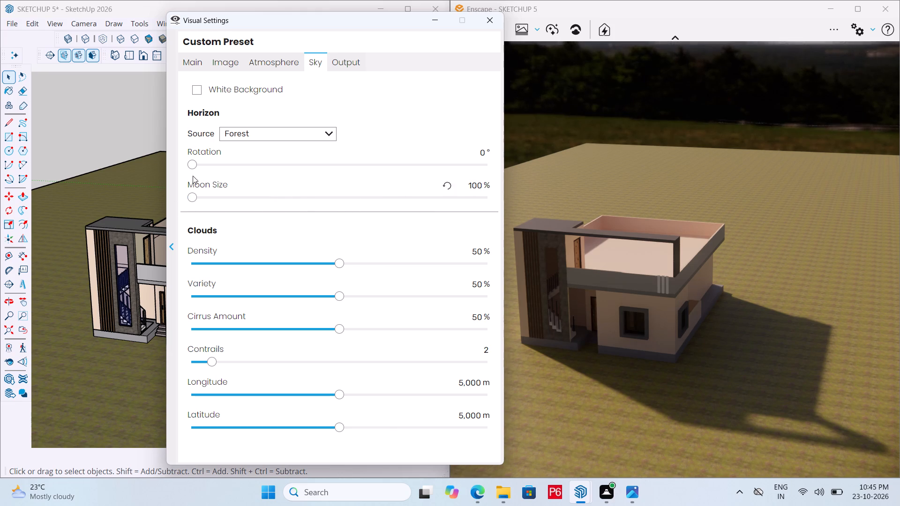
Try the Forest horizon's rotation at 9° and 322°, then set it to 5°.
drag(195, 169, 299, 171)
drag(196, 168, 212, 166)
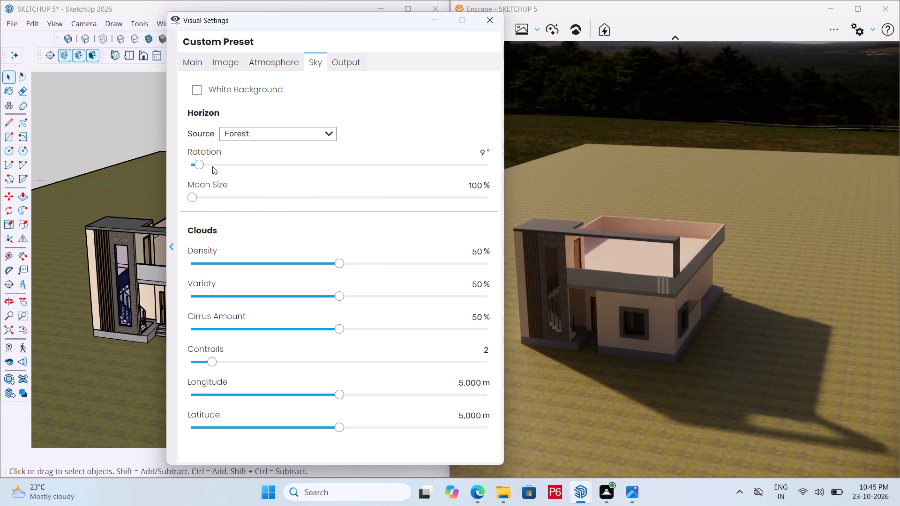
drag(212, 166, 456, 214)
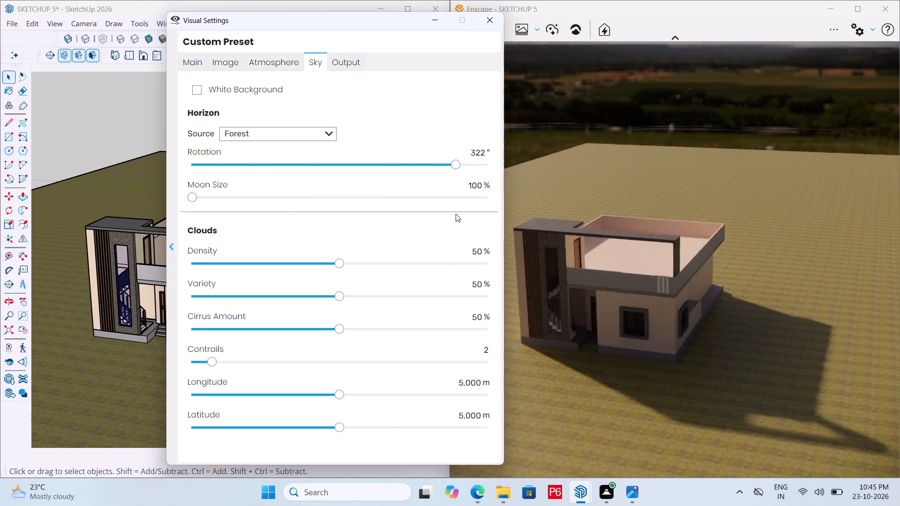
drag(456, 214, 196, 194)
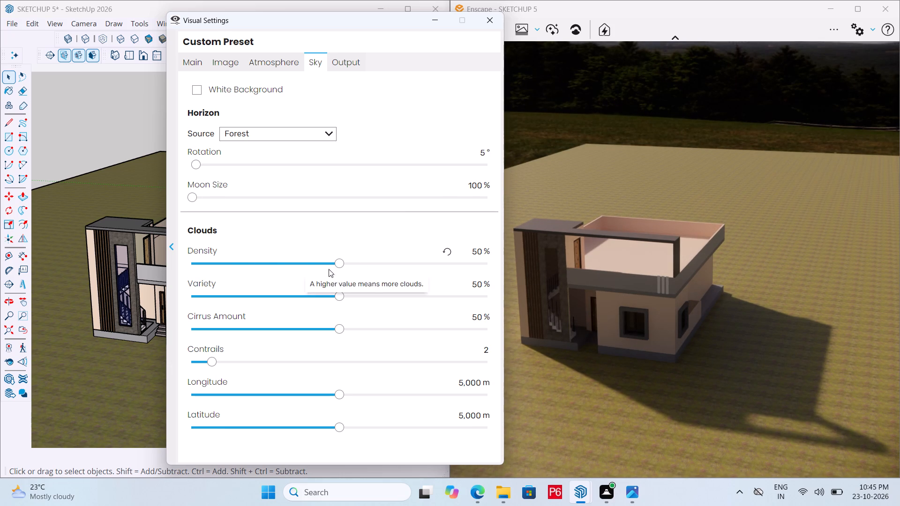
scroll(239, 418, down, 3)
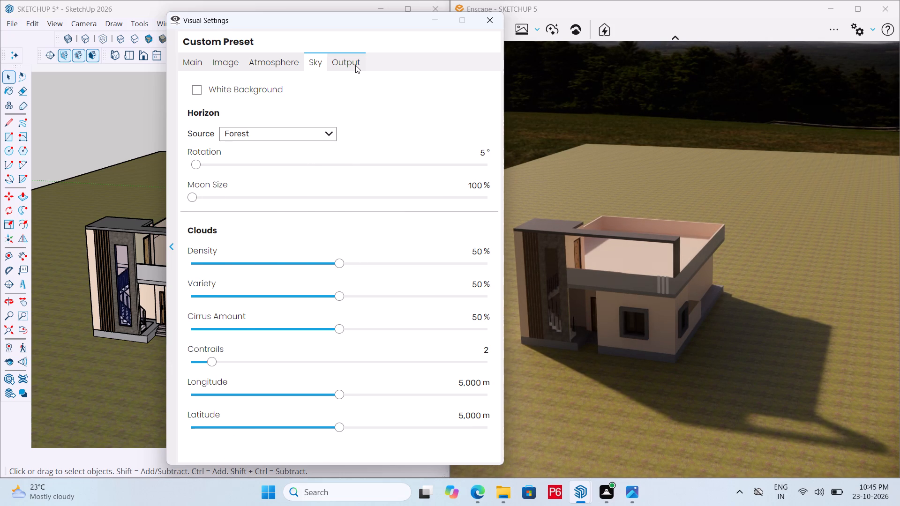
Review the output, atmosphere, image and main render settings and the available style modes, then close the visual settings.
click(355, 65)
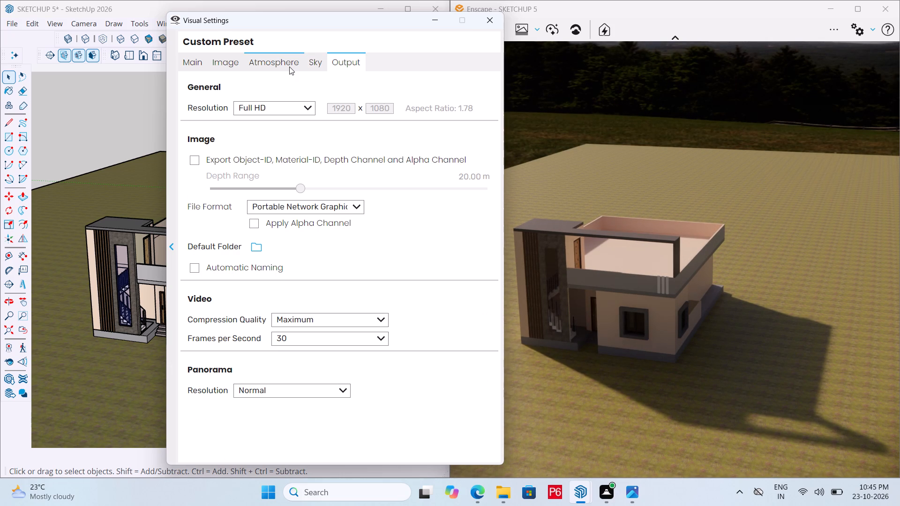
click(288, 67)
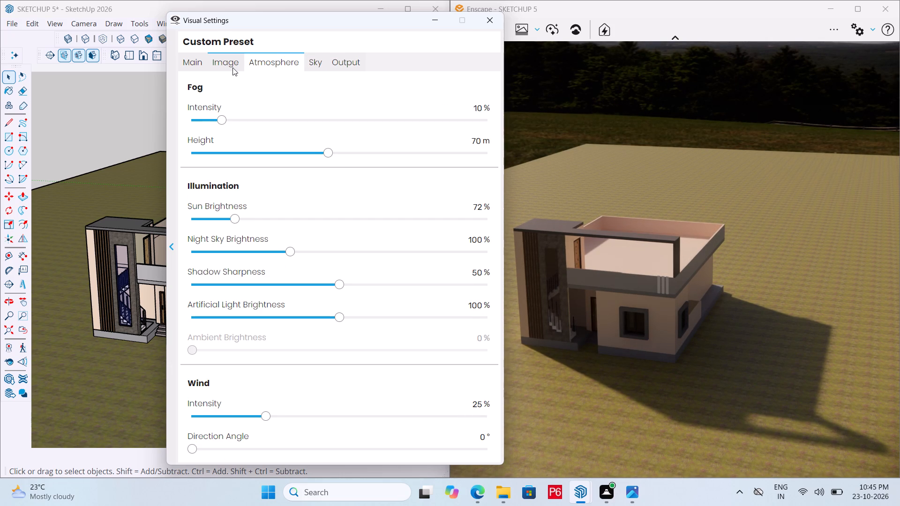
click(232, 67)
click(202, 68)
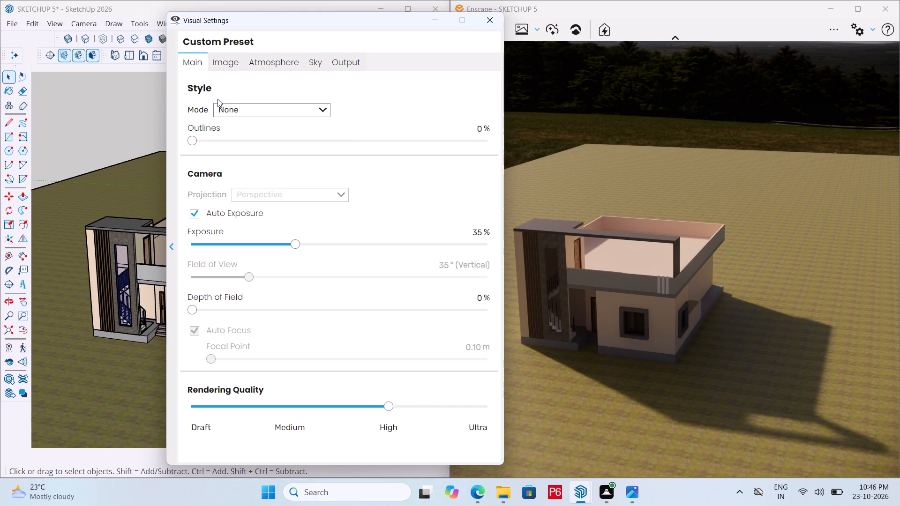
click(224, 114)
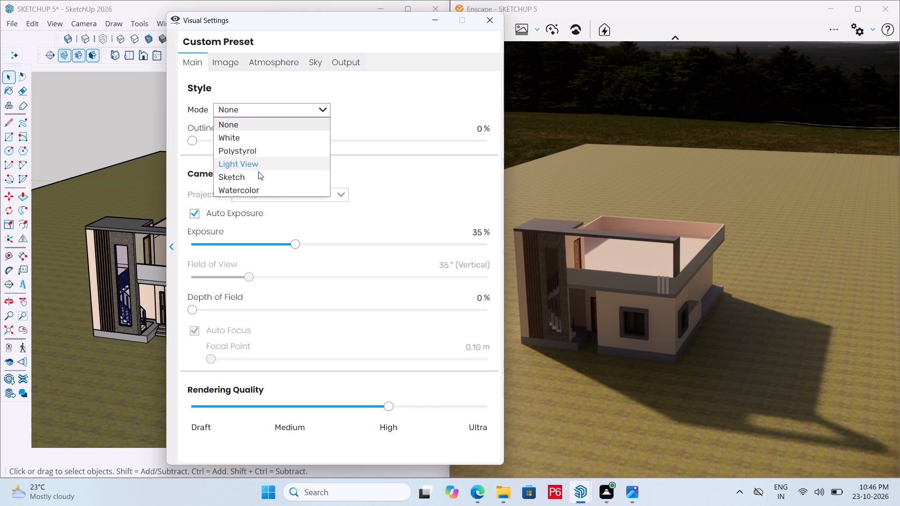
click(487, 22)
Examine the house and its ground plane in the render view from farther away.
scroll(523, 163, down, 5)
middle_drag(550, 193, 675, 259)
scroll(179, 178, down, 5)
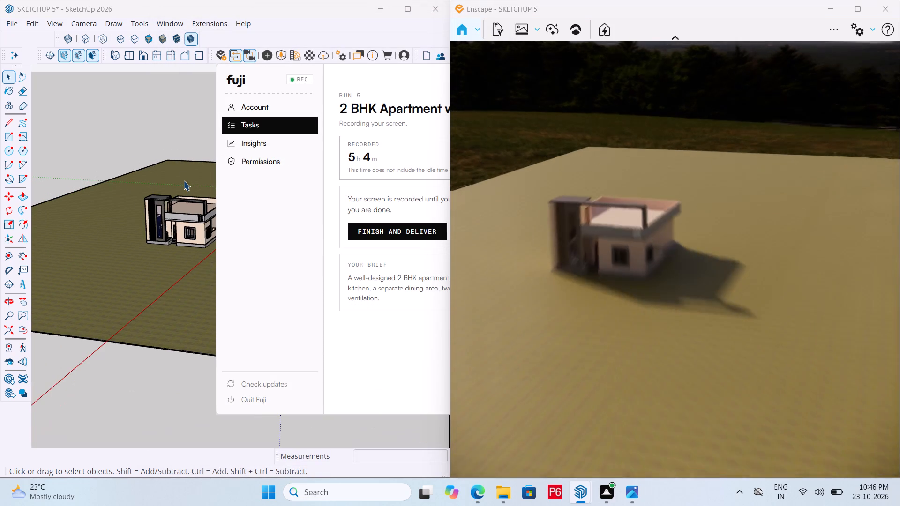
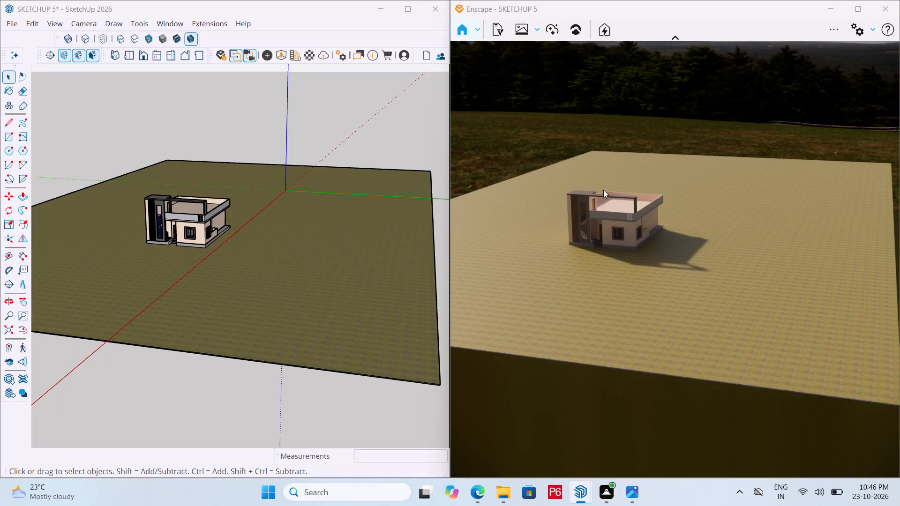
Switch to SketchUp and save the house model.
click(405, 146)
middle_drag(306, 201, 315, 271)
scroll(118, 255, up, 6)
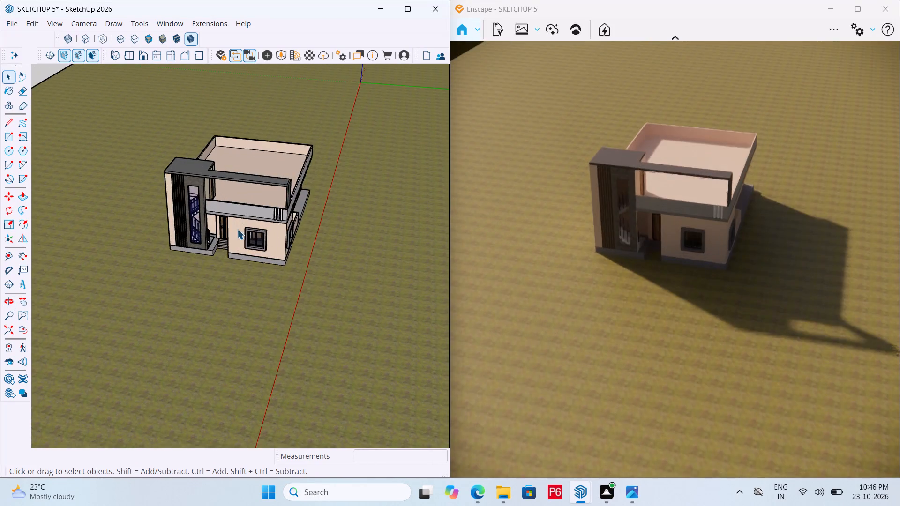
scroll(237, 229, up, 4)
middle_drag(236, 179, 214, 117)
scroll(214, 117, up, 3)
scroll(235, 142, down, 4)
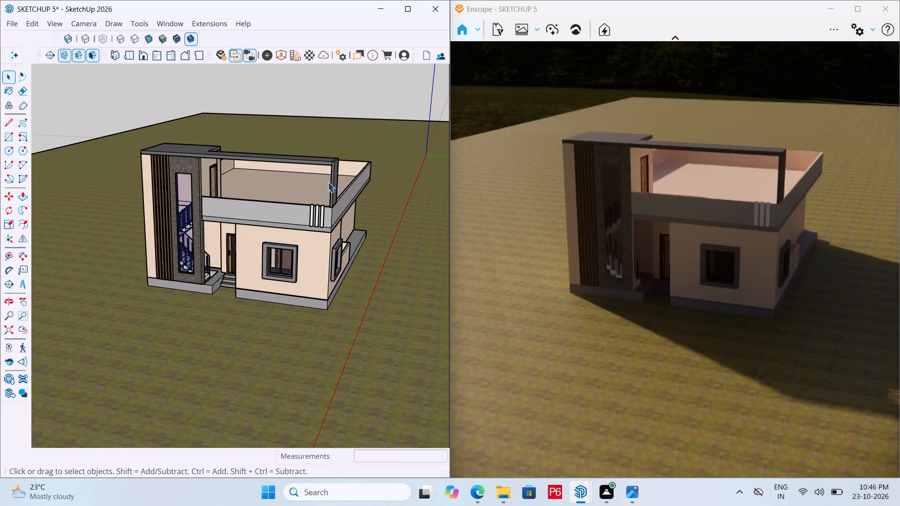
middle_drag(332, 184, 332, 178)
key(ctrl+s)
key(ctrl+s)
key(ctrl+s)
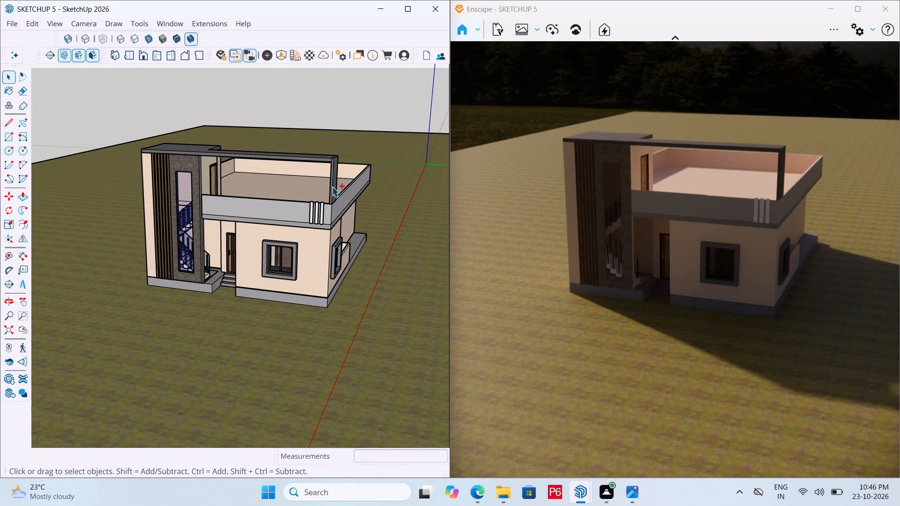
key(ctrl+s)
key(ctrl+s)
key(ctrl+s)
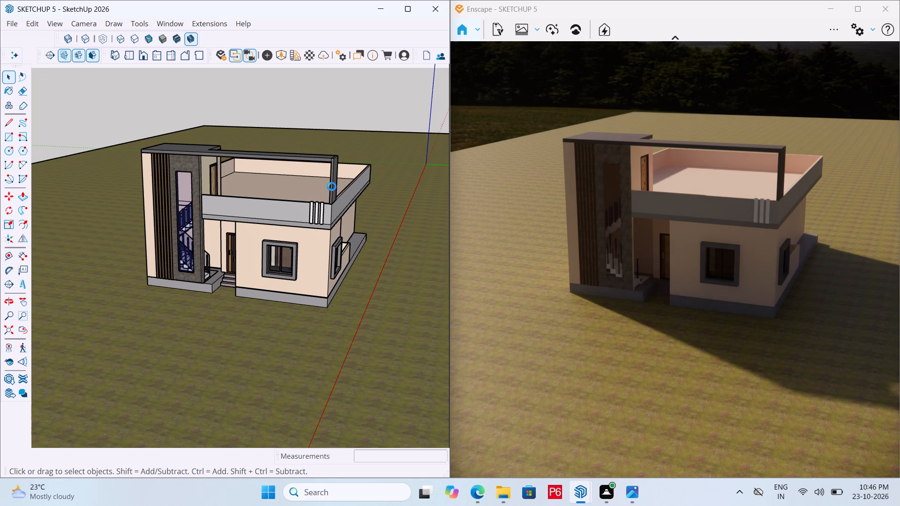
key(ctrl+s)
Examine the house's front elevation, balcony side and roof terrace from several angles.
scroll(325, 205, up, 5)
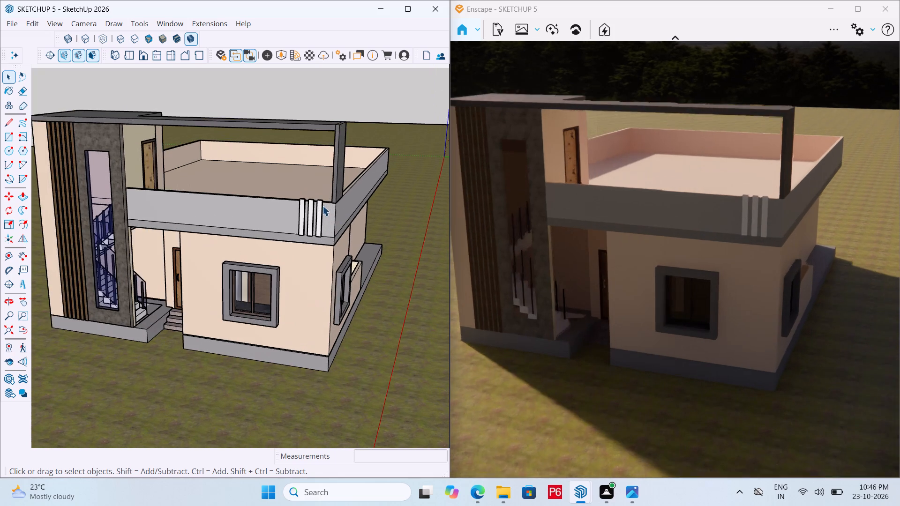
middle_drag(282, 226, 0, 268)
middle_drag(0, 268, 169, 319)
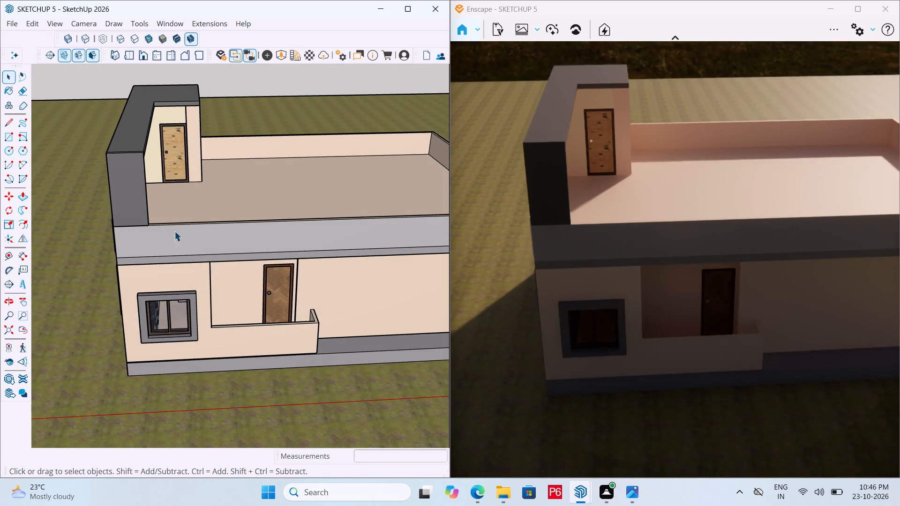
middle_drag(181, 222, 37, 237)
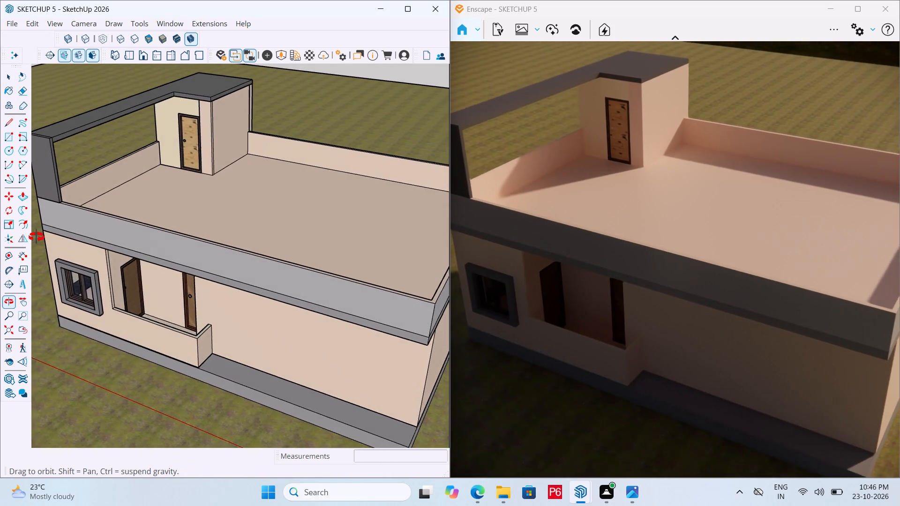
middle_drag(37, 237, 226, 263)
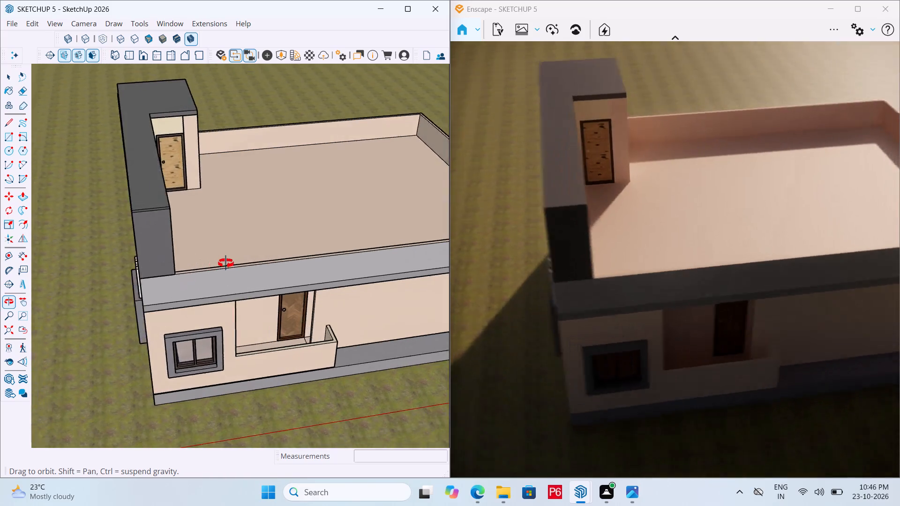
middle_drag(226, 263, 427, 244)
scroll(260, 209, up, 6)
scroll(145, 213, down, 5)
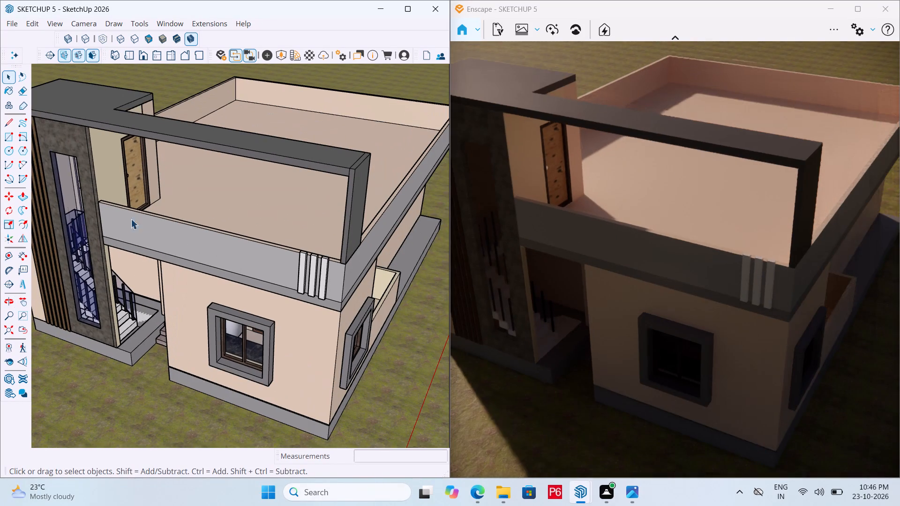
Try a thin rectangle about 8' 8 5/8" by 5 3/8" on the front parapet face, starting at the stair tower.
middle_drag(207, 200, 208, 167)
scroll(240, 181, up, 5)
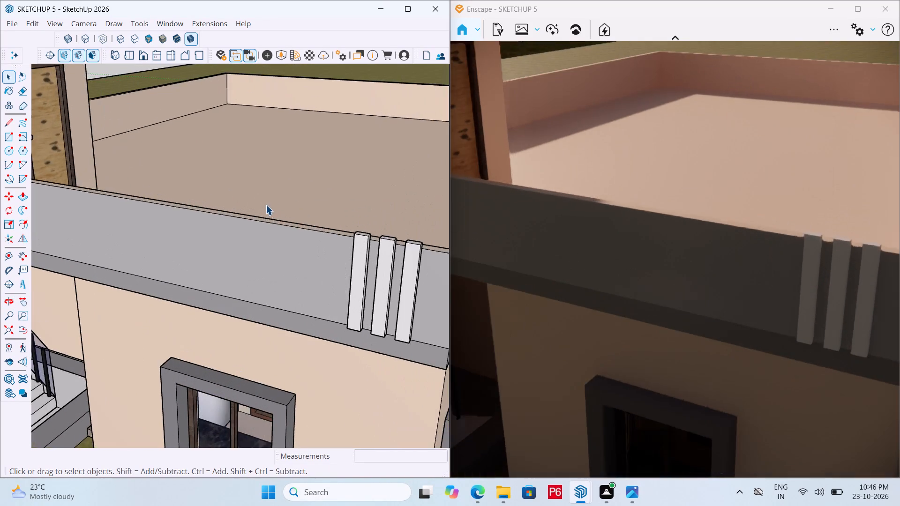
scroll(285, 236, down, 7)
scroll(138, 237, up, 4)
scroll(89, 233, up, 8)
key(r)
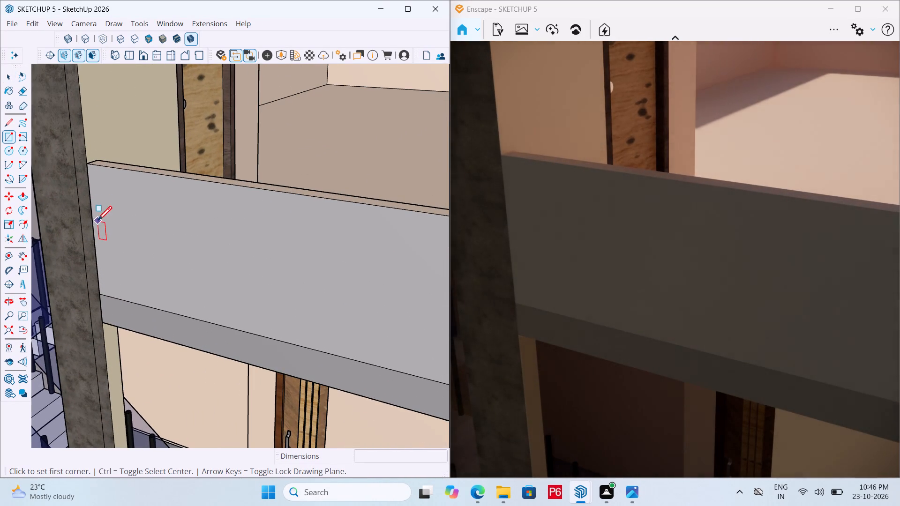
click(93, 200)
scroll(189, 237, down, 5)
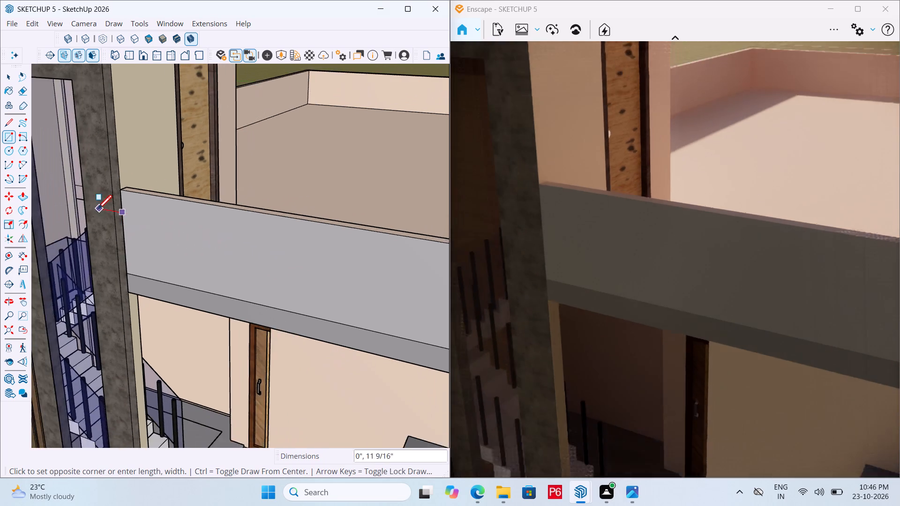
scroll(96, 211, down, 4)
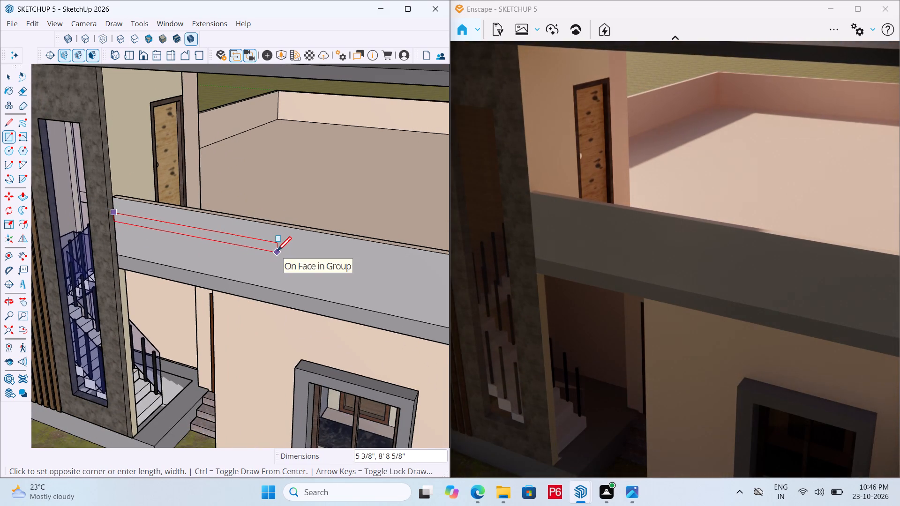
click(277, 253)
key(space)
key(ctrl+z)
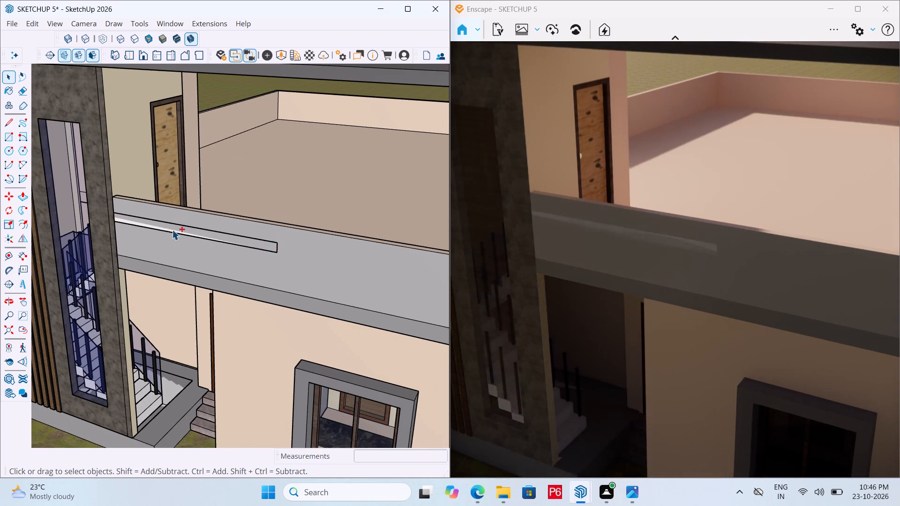
Draw a thin horizontal rectangle about 7' 6" by 4" on the front parapet face, starting at the stair tower's edge.
key(r)
scroll(138, 217, up, 5)
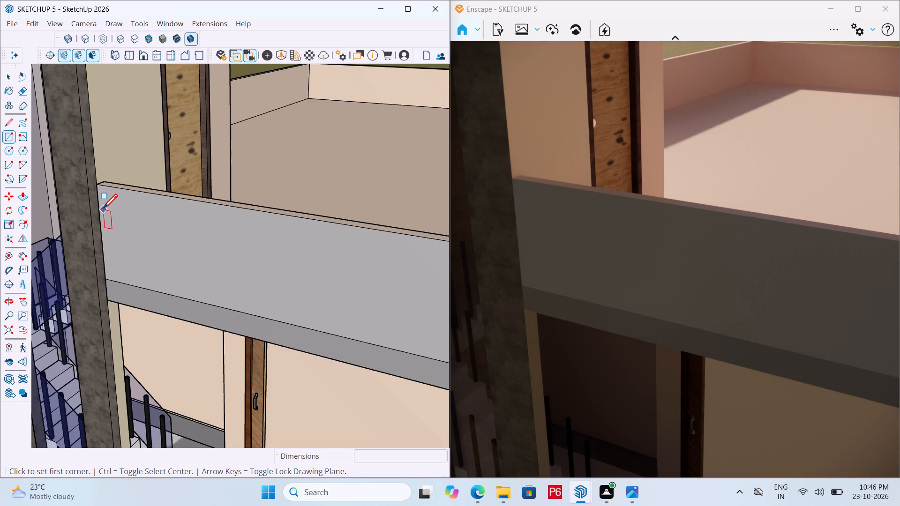
click(103, 210)
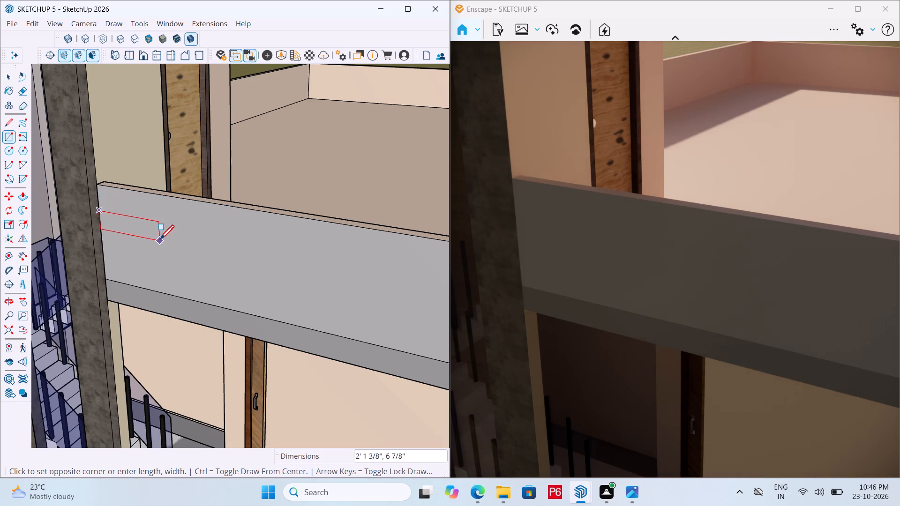
scroll(93, 198, down, 7)
scroll(201, 234, up, 3)
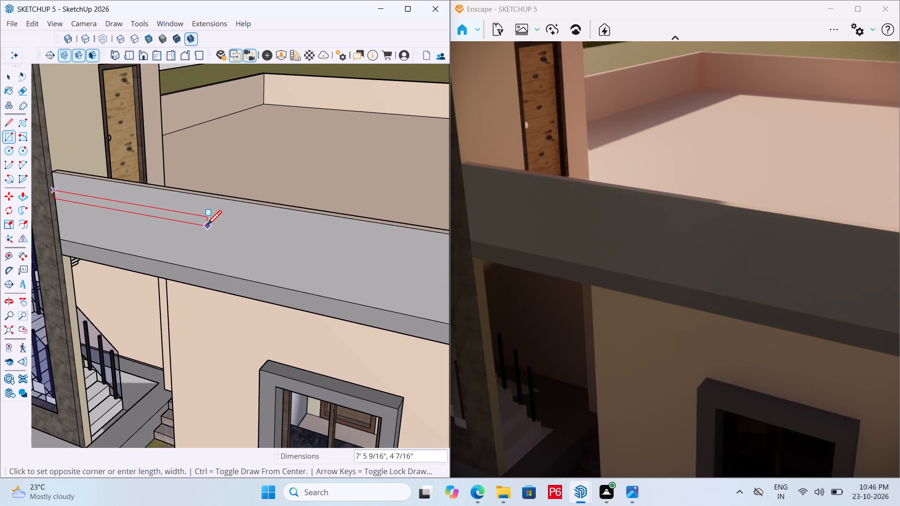
scroll(209, 225, up, 1)
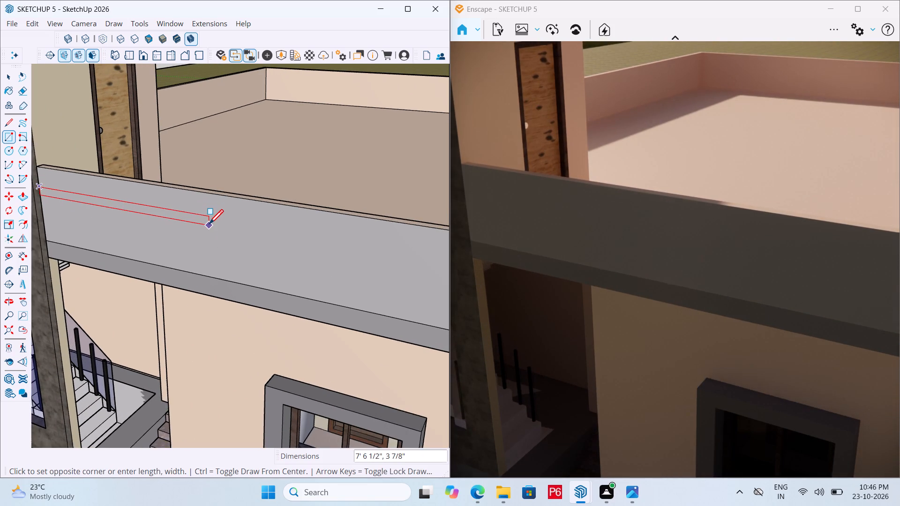
scroll(209, 225, up, 1)
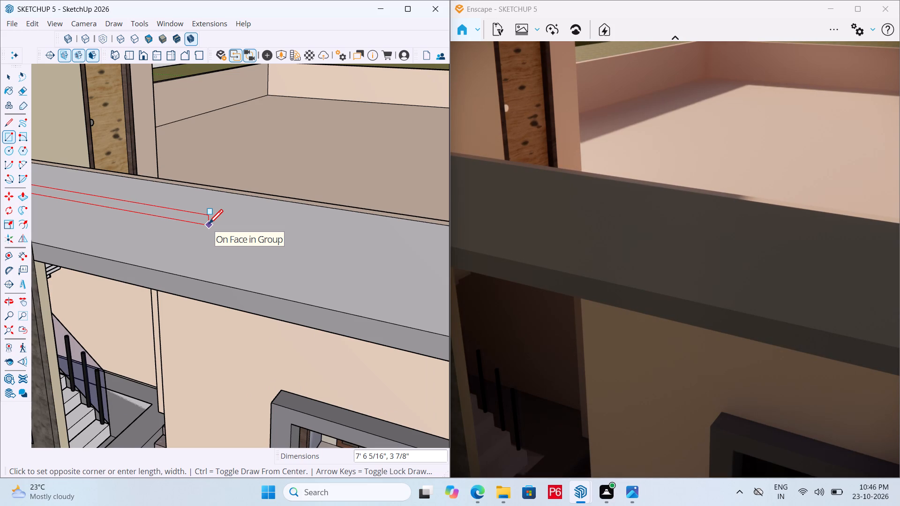
click(209, 225)
scroll(282, 211, down, 5)
key(space)
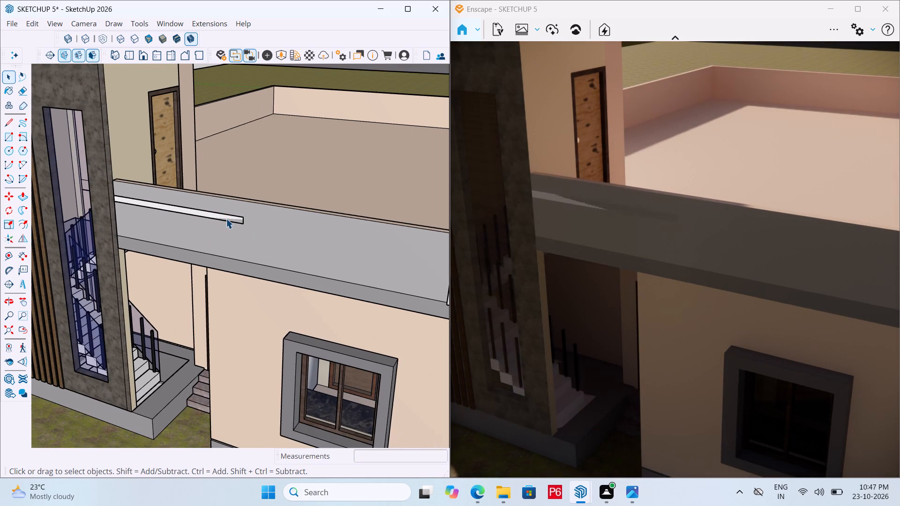
Make the parapet strip's face and edges into a group.
click(226, 218)
click(226, 218)
right_click(226, 218)
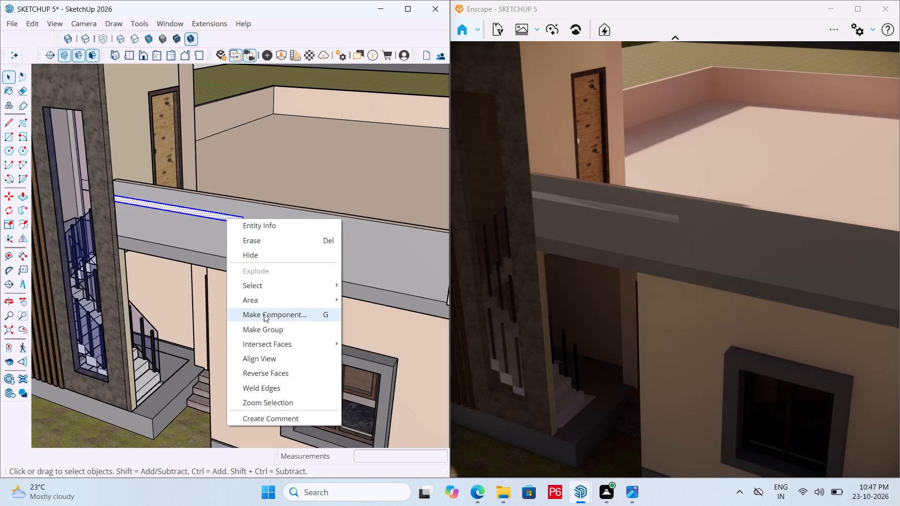
click(272, 329)
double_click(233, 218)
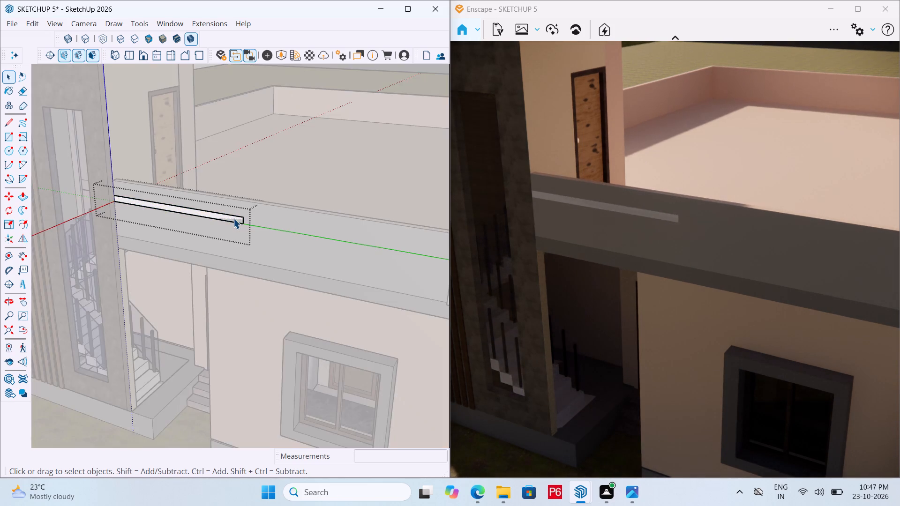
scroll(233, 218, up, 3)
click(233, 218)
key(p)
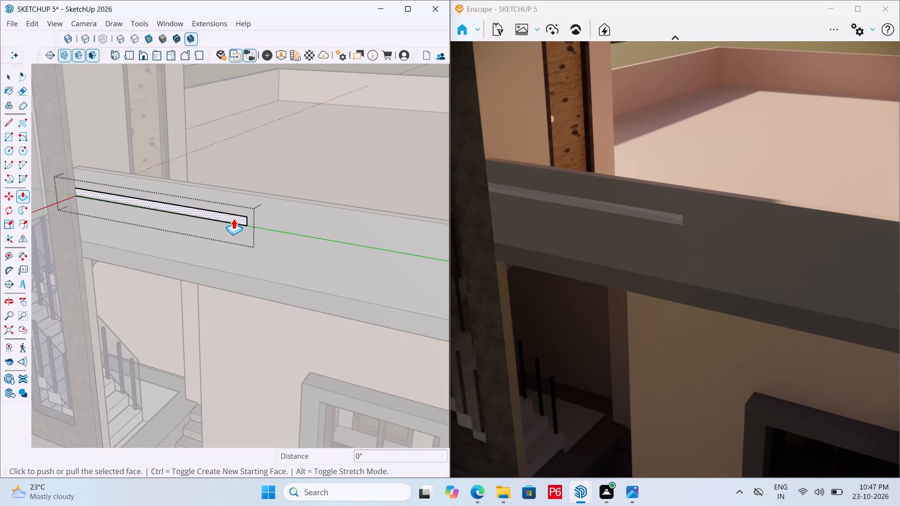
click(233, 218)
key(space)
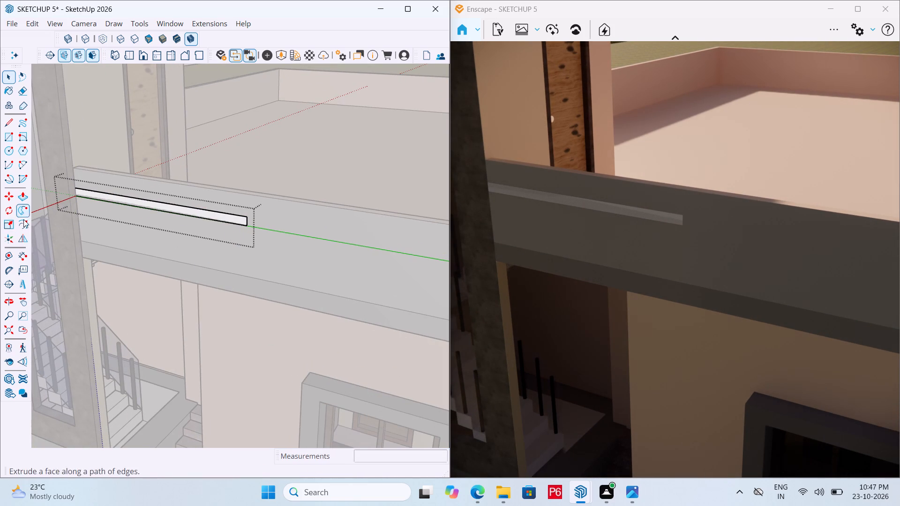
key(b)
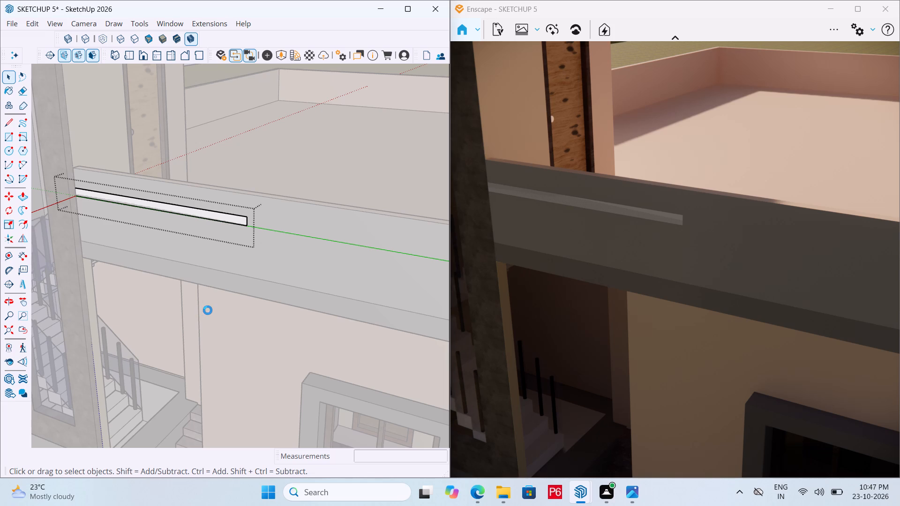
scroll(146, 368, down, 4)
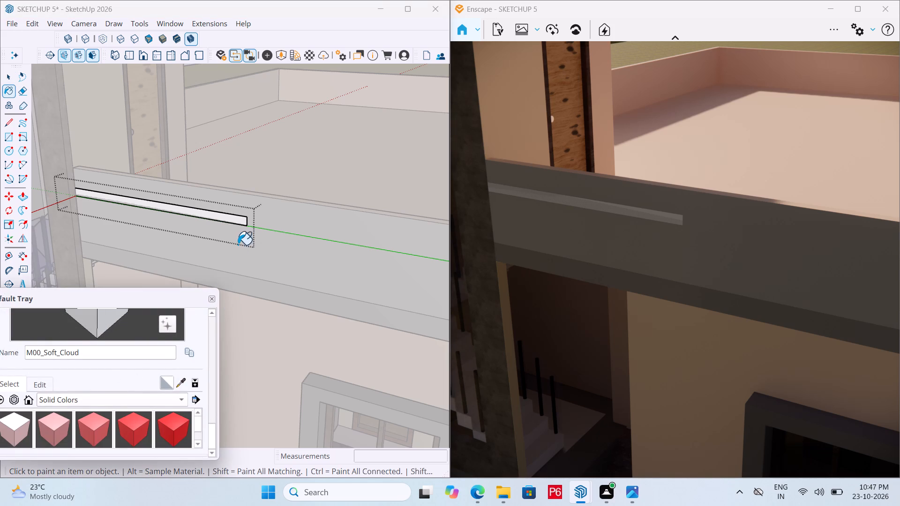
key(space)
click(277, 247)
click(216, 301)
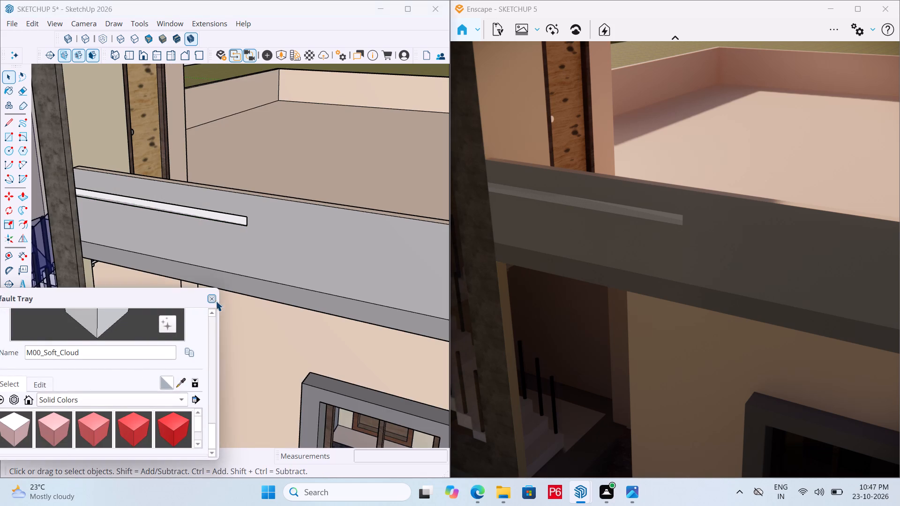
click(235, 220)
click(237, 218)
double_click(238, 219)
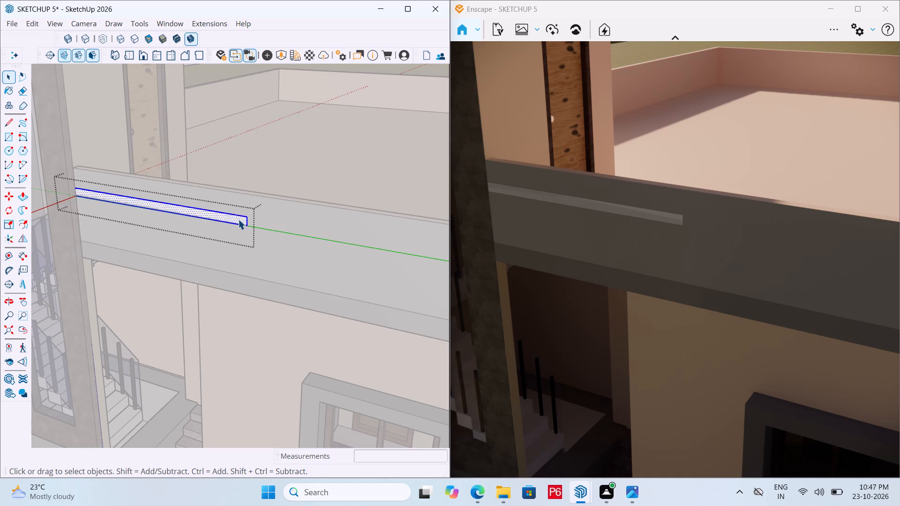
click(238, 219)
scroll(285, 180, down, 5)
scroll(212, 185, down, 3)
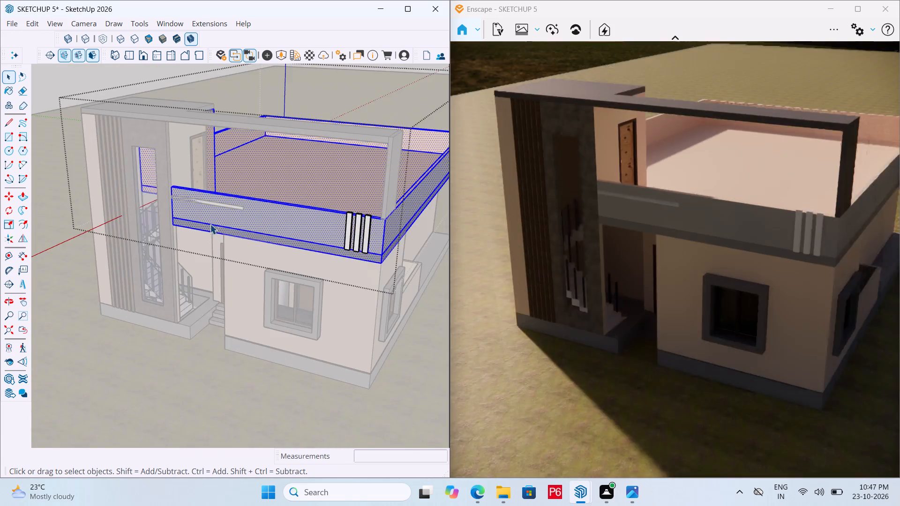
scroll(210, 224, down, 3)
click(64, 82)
Inside the parapet strip's group, extrude the strip's face about 3 1/2" outward from the parapet.
scroll(204, 194, up, 10)
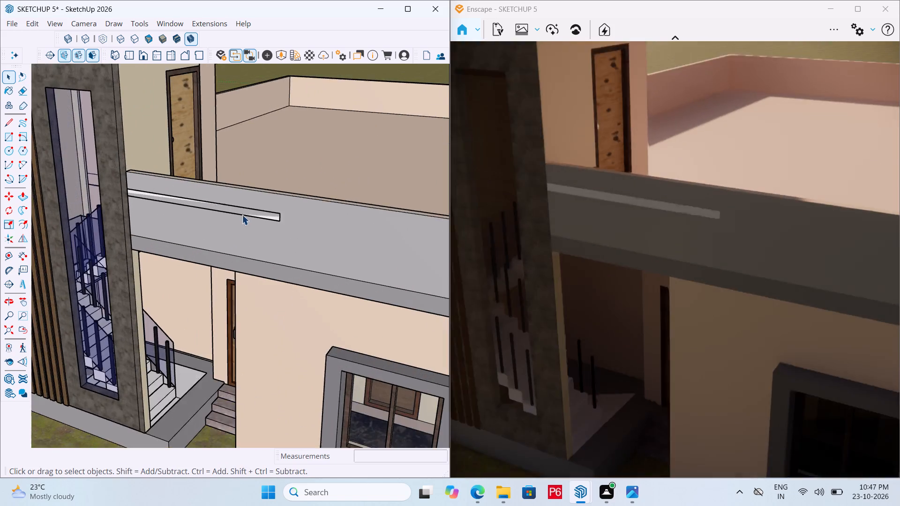
scroll(242, 215, up, 4)
click(295, 216)
double_click(291, 218)
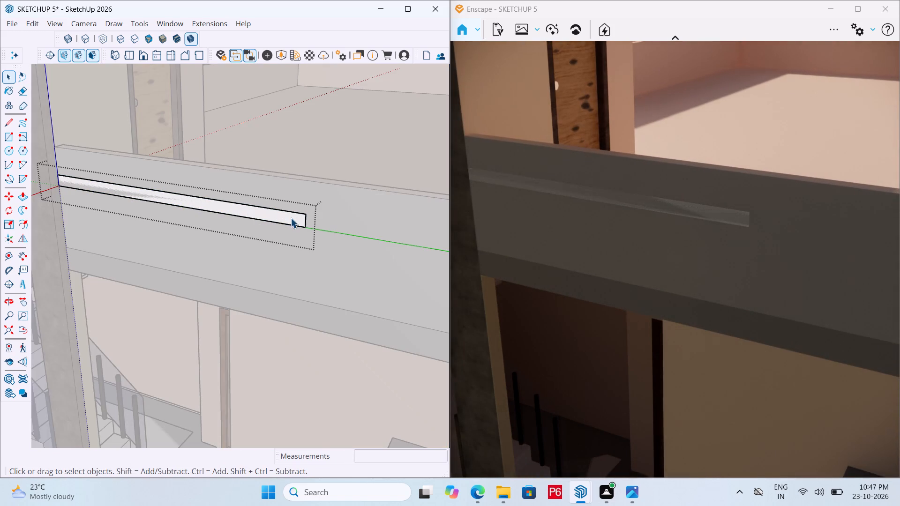
key(p)
click(281, 217)
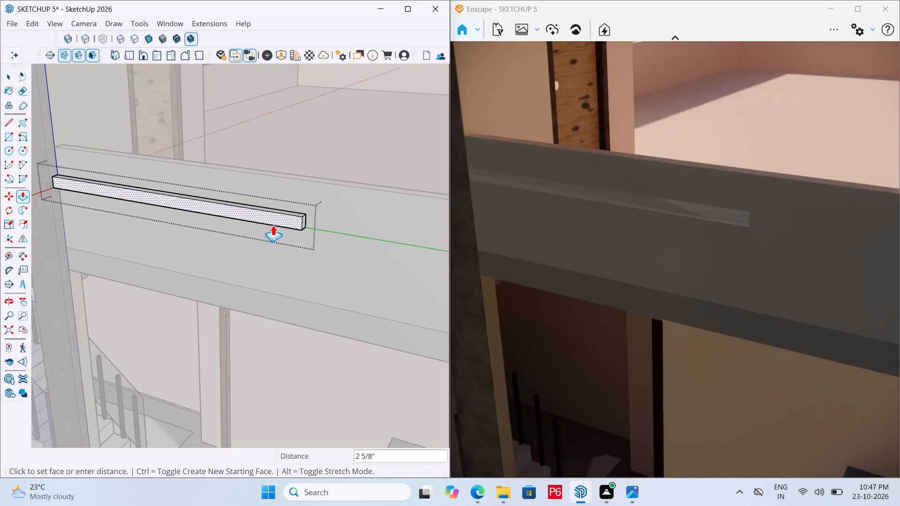
middle_drag(268, 228, 178, 247)
scroll(282, 222, down, 4)
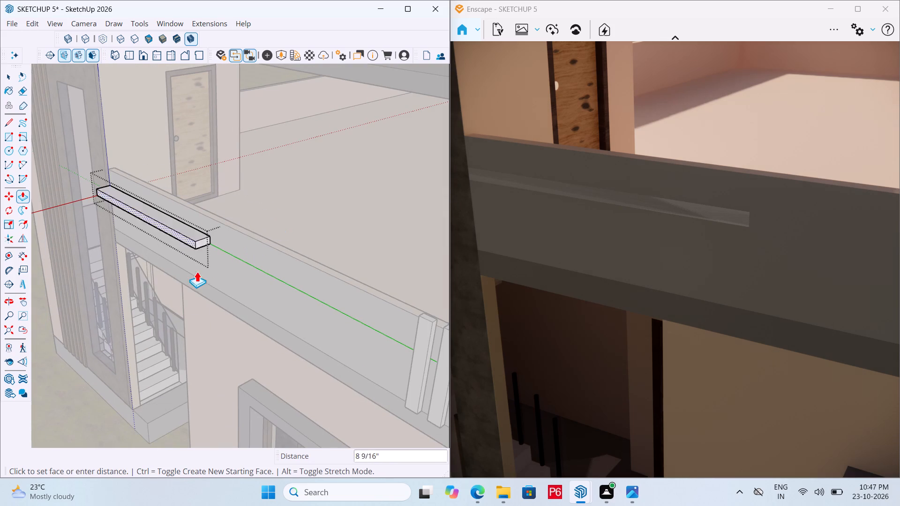
click(98, 126)
scroll(117, 232, up, 4)
middle_drag(146, 267, 157, 275)
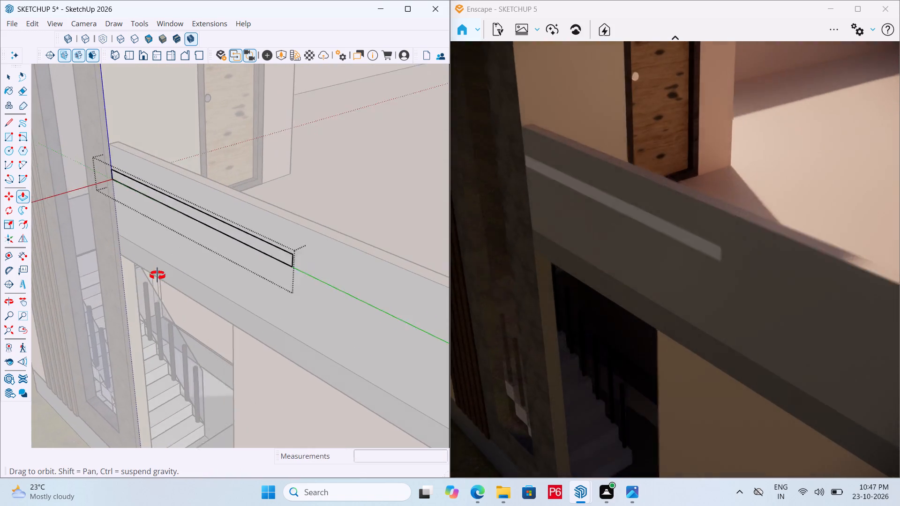
middle_drag(157, 275, 247, 291)
scroll(222, 231, up, 3)
click(211, 209)
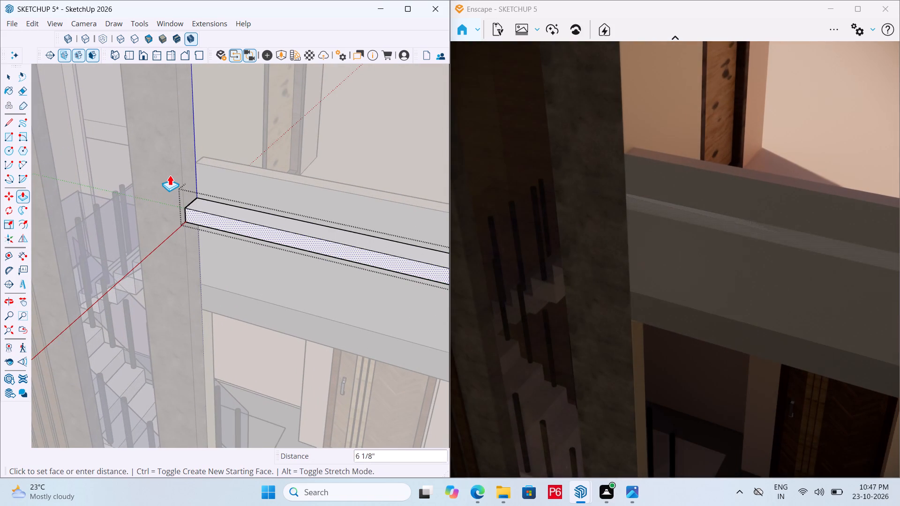
click(176, 178)
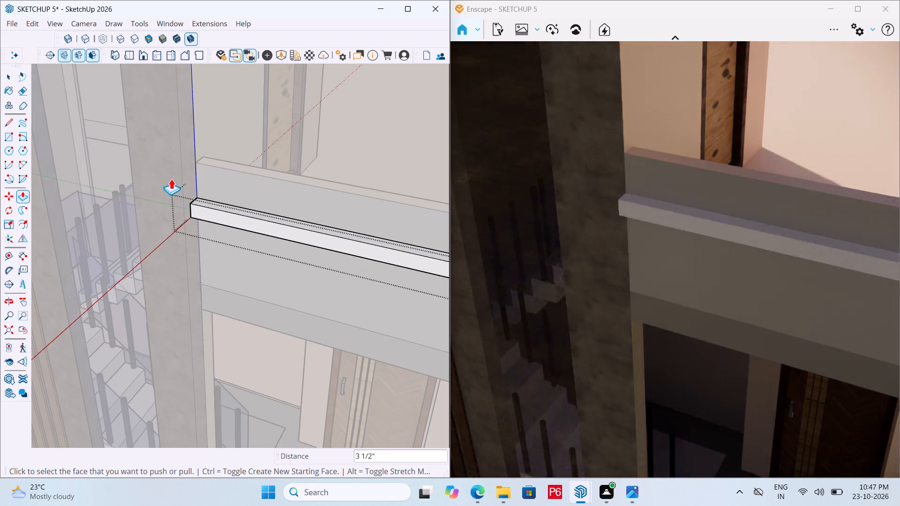
Push/pull the strip's front face about 7/8" to line up with the vertical parapet strips' face, and leave the group.
scroll(131, 148, down, 8)
scroll(171, 201, down, 5)
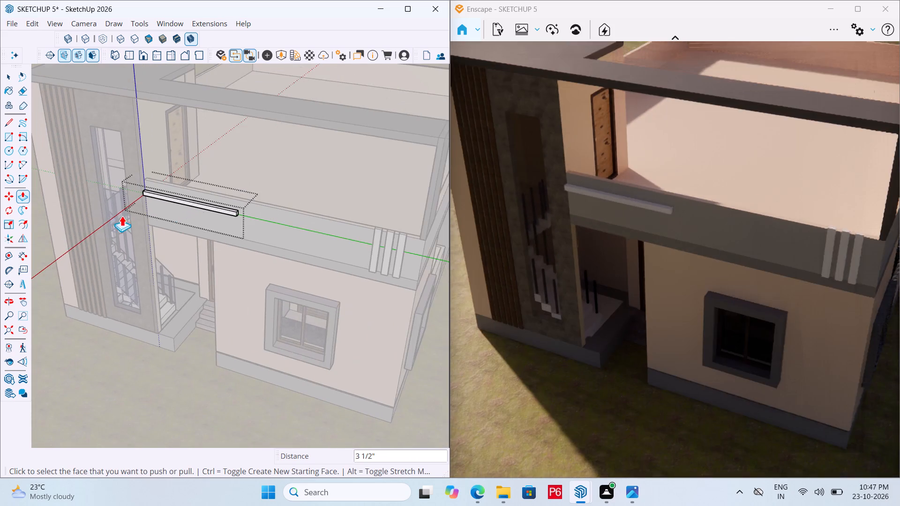
scroll(332, 232, up, 4)
click(178, 203)
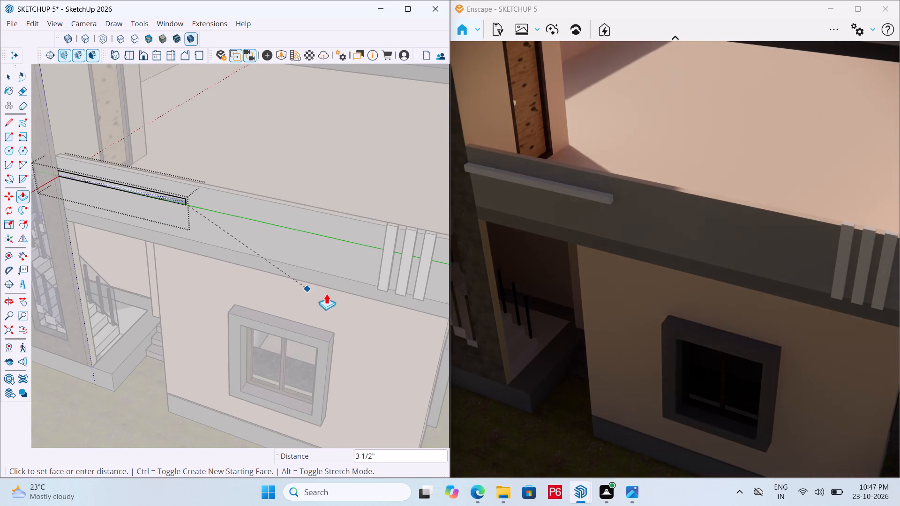
click(387, 255)
key(space)
scroll(357, 247, down, 3)
middle_drag(353, 250, 279, 222)
key(space)
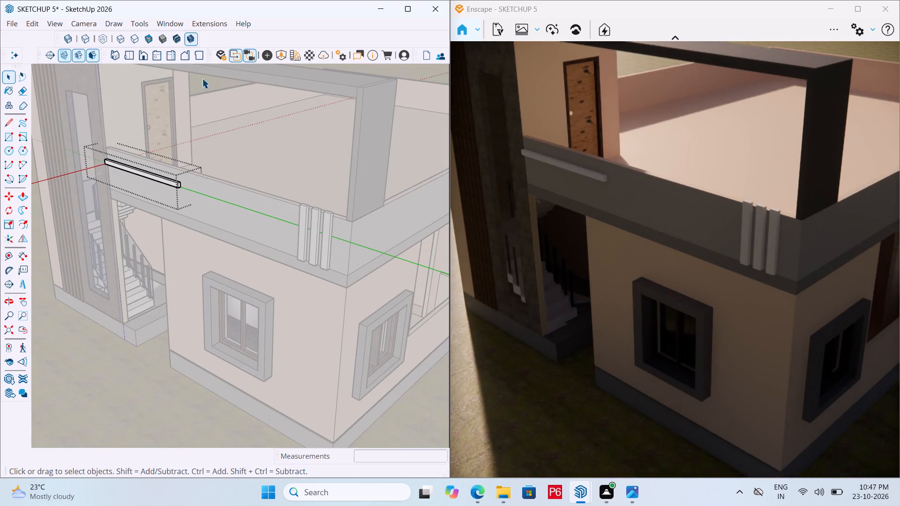
scroll(331, 288, down, 5)
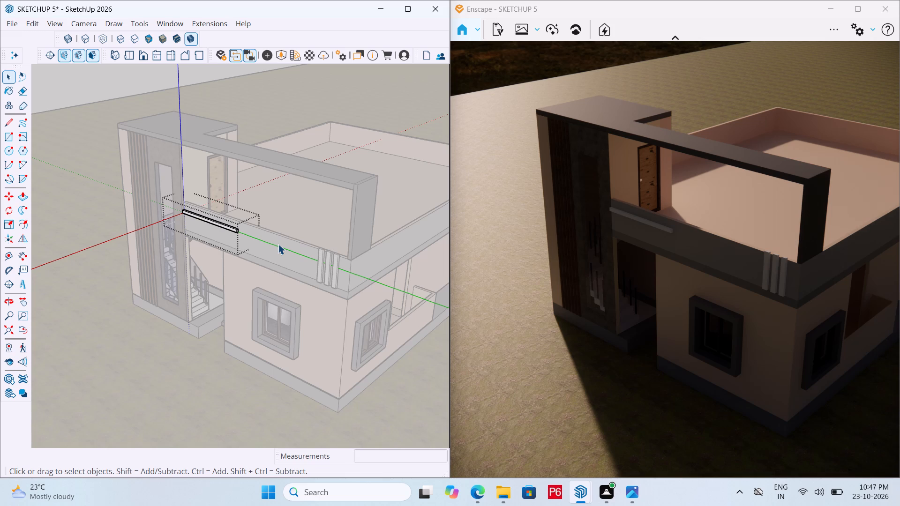
key(space)
scroll(271, 199, up, 4)
click(264, 173)
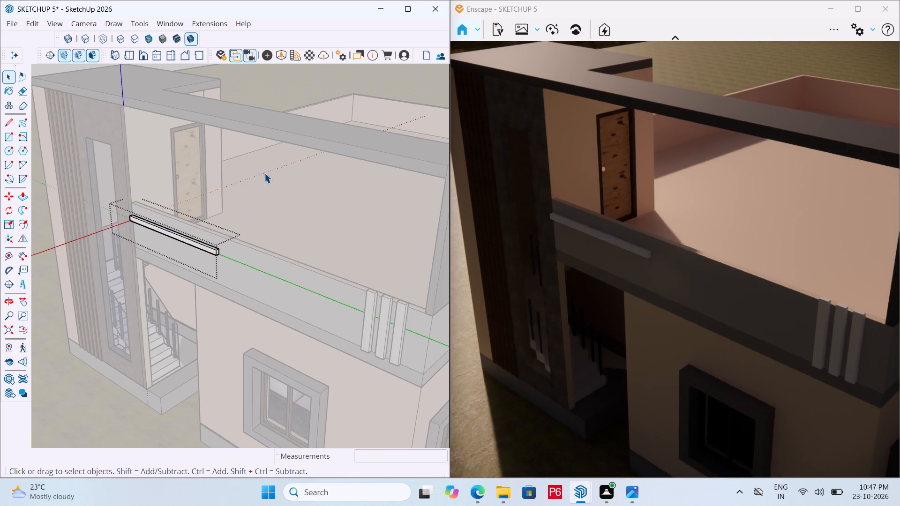
Copy the horizontal parapet strip straight down twice, about 8 1/2" and 8 13/16" apart, forming three parallel strips.
scroll(309, 242, down, 2)
scroll(218, 258, up, 5)
click(235, 243)
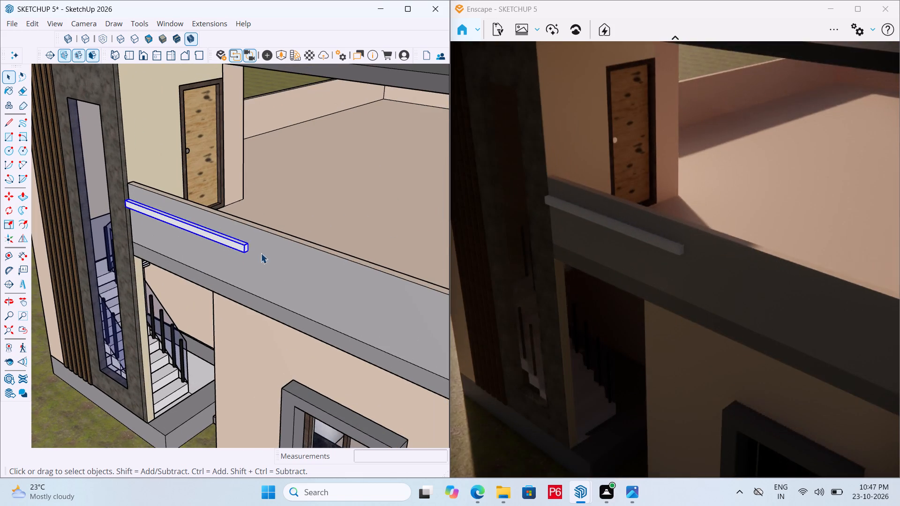
scroll(280, 256, up, 7)
middle_drag(262, 253, 234, 255)
key(m)
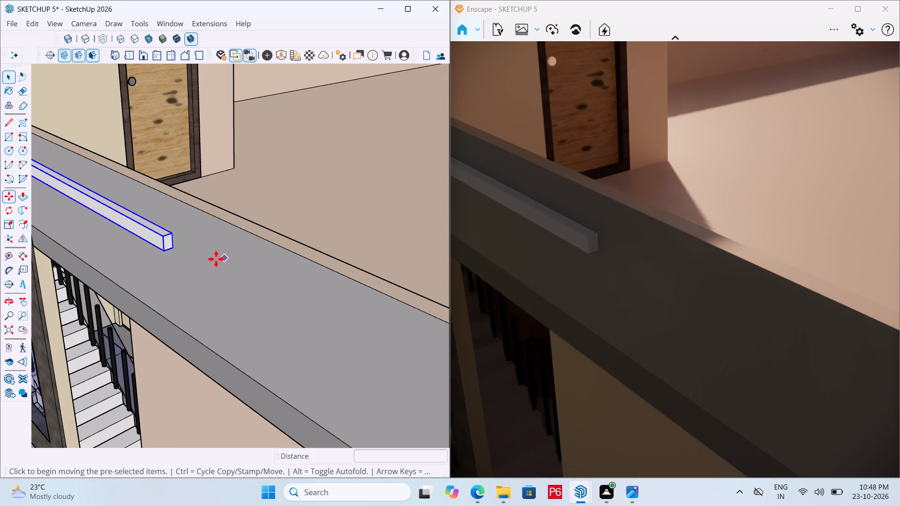
click(173, 248)
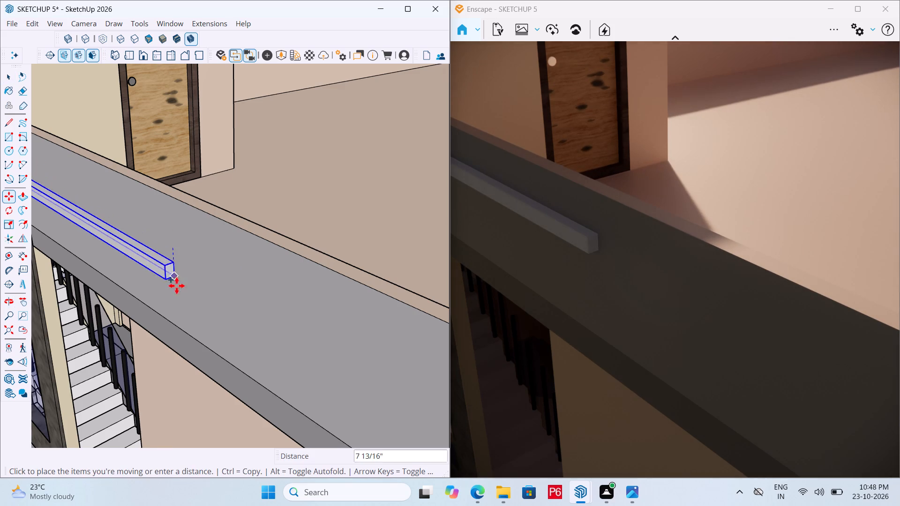
scroll(228, 252, down, 6)
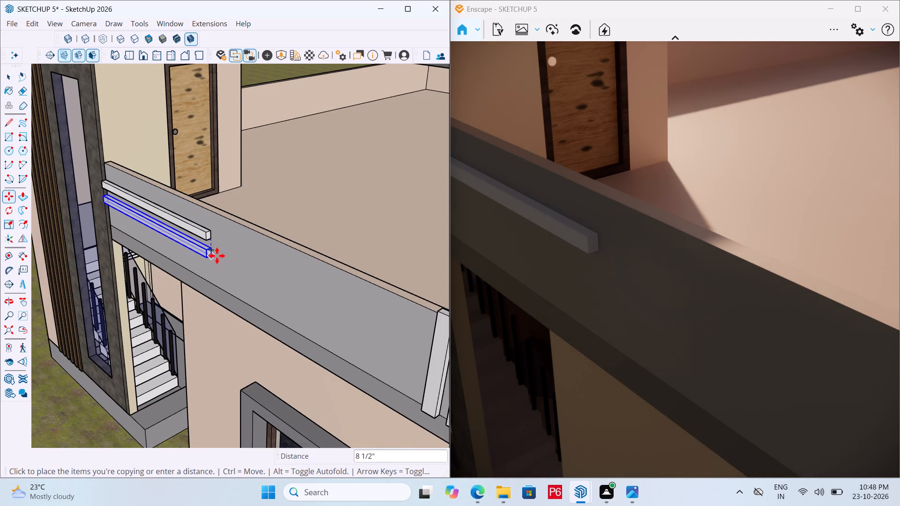
click(217, 256)
click(217, 259)
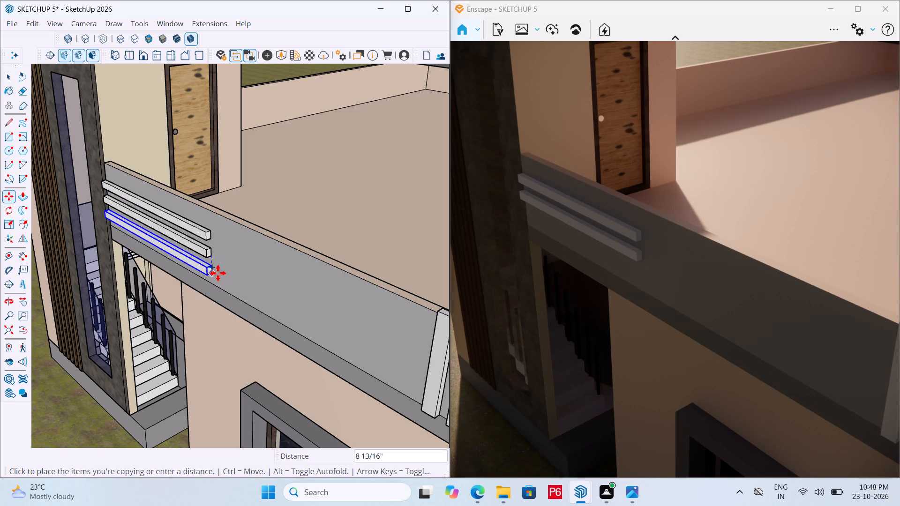
click(214, 273)
Save the model with the three horizontal parapet strips.
scroll(233, 264, down, 2)
middle_drag(235, 266, 239, 266)
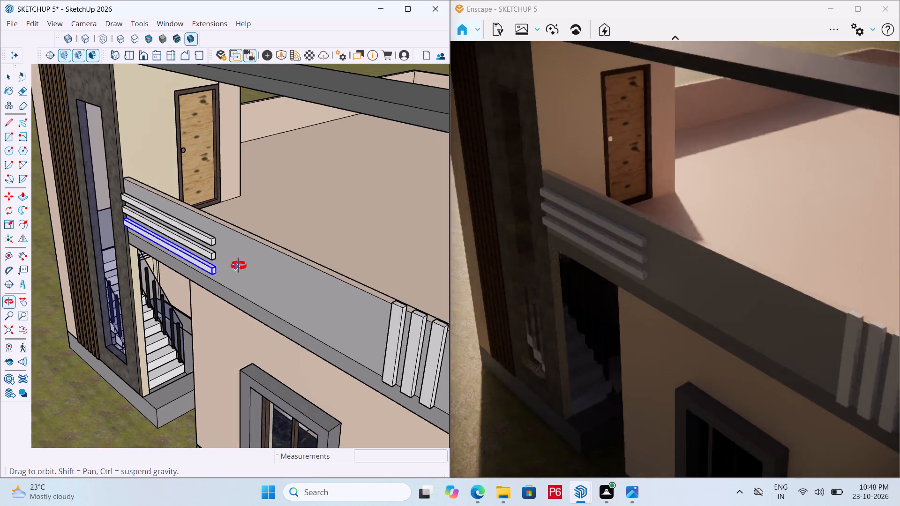
middle_drag(239, 266, 315, 239)
scroll(198, 237, down, 11)
middle_drag(217, 252, 260, 216)
key(ctrl+s)
key(ctrl+s)
key(ctrl+s)
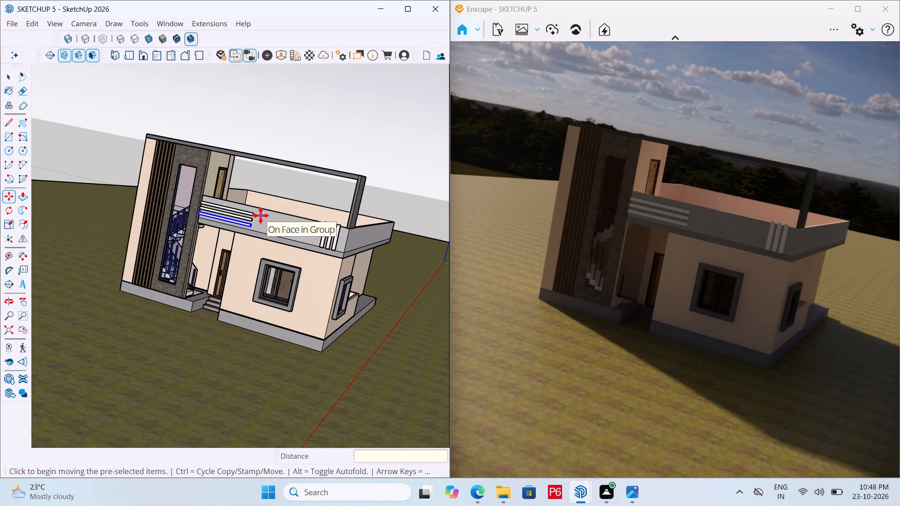
key(ctrl+s)
key(ctrl+s)
key(space)
Examine the house's front elevation with the horizontal strips from several angles in the model and the live render.
middle_drag(211, 277, 285, 291)
scroll(227, 288, down, 2)
middle_drag(219, 292, 171, 323)
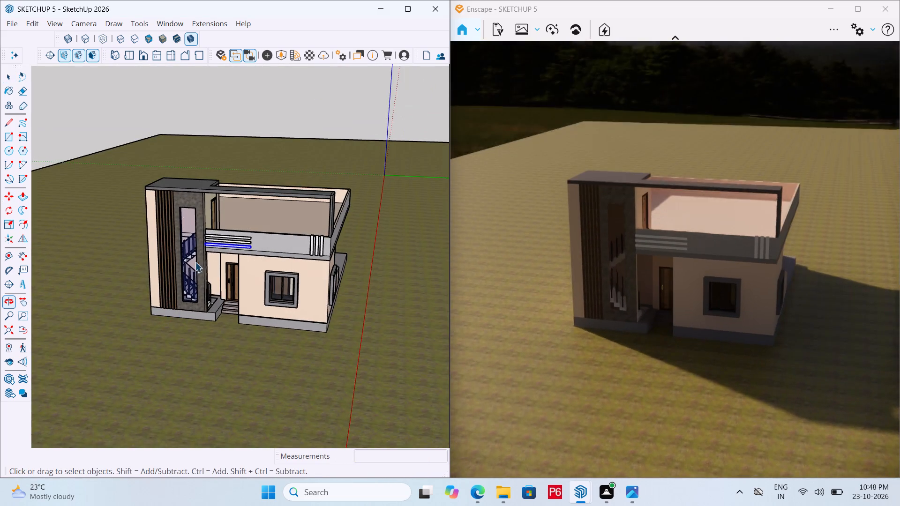
middle_drag(194, 185, 167, 147)
scroll(245, 173, up, 4)
scroll(245, 173, down, 6)
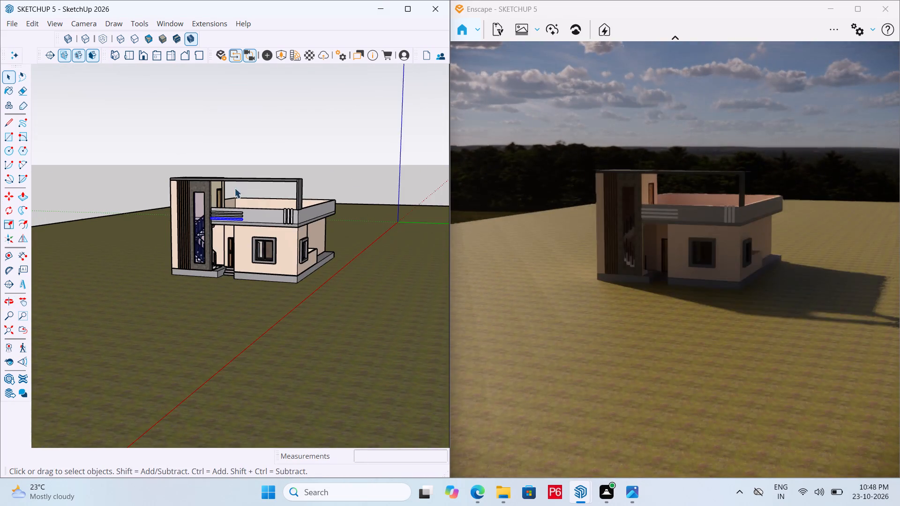
middle_drag(244, 183, 303, 187)
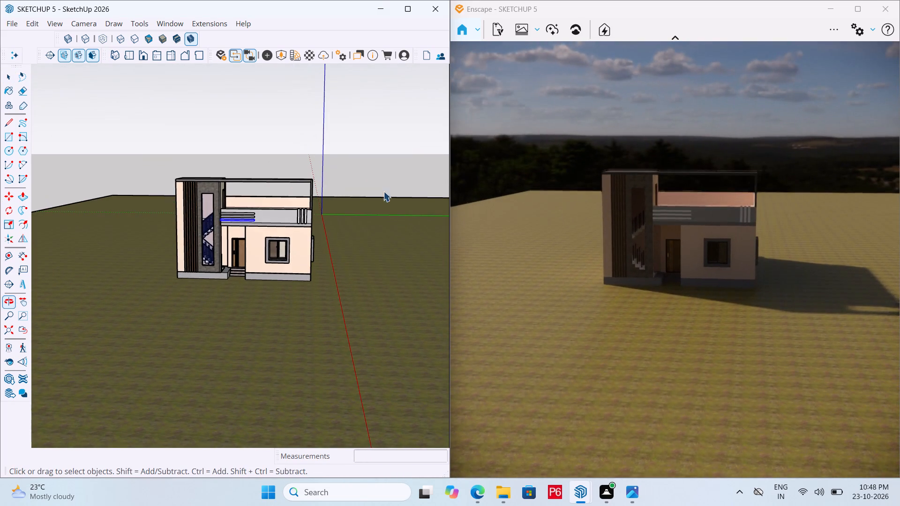
Close the Enscape render window.
click(889, 4)
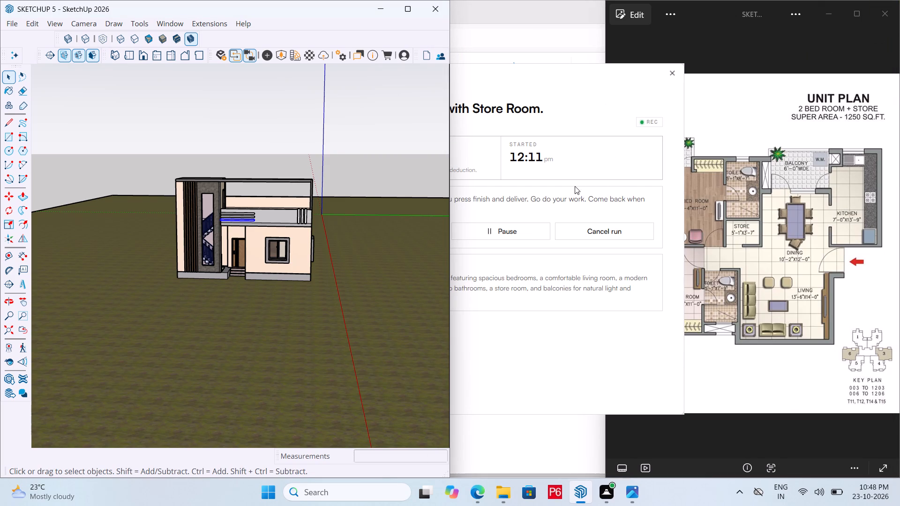
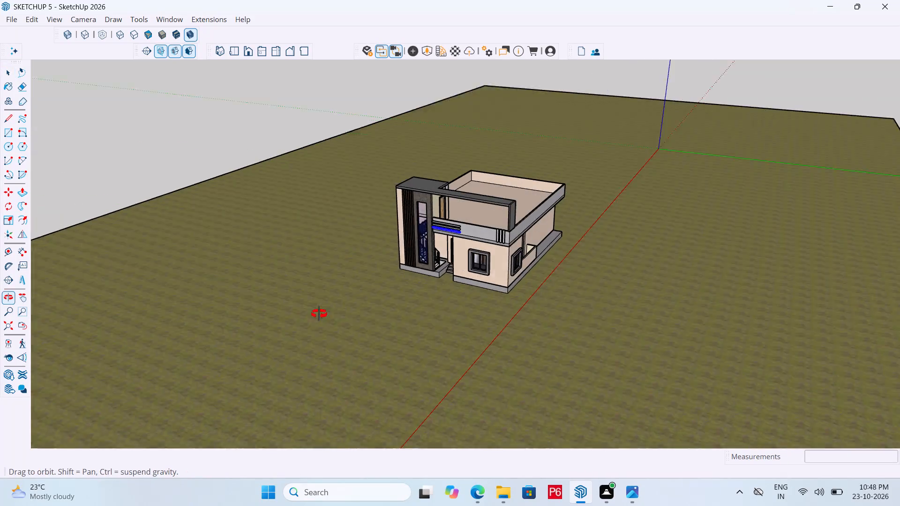
Examine the house's front elevation and side from several angles and distances.
scroll(526, 266, up, 5)
scroll(404, 206, down, 6)
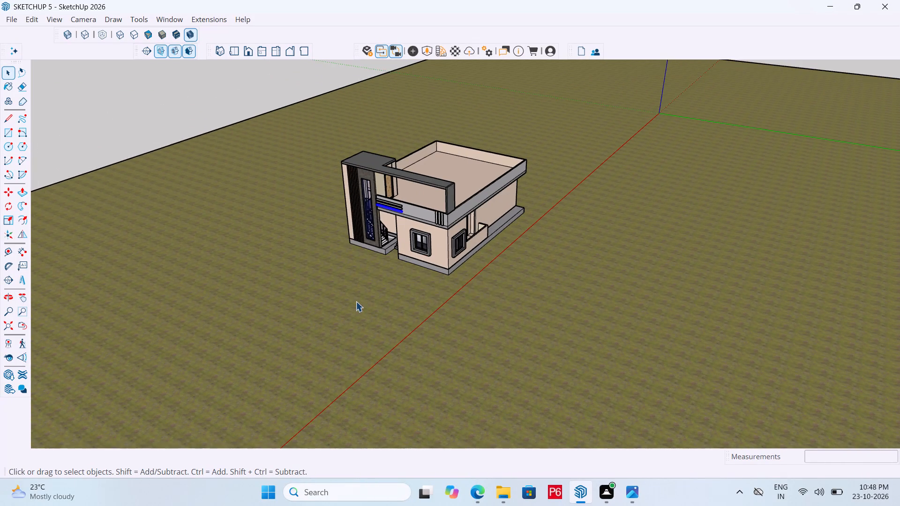
middle_drag(356, 302, 405, 327)
scroll(352, 284, up, 1)
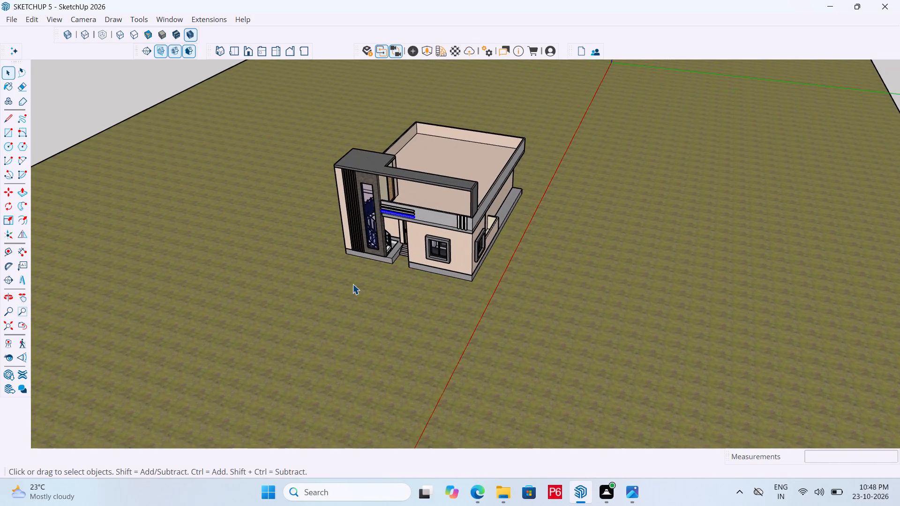
scroll(427, 252, down, 6)
middle_drag(392, 258, 350, 251)
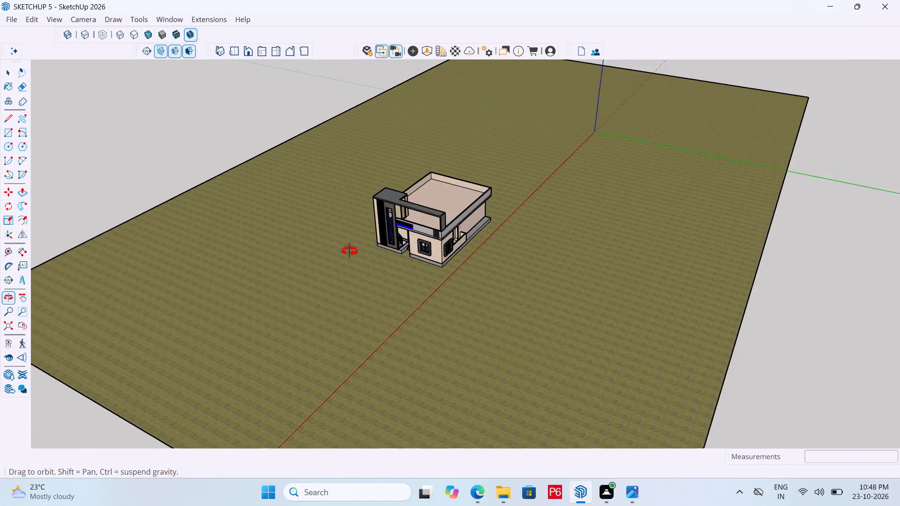
middle_drag(350, 251, 365, 216)
scroll(356, 226, up, 10)
middle_drag(528, 275, 527, 231)
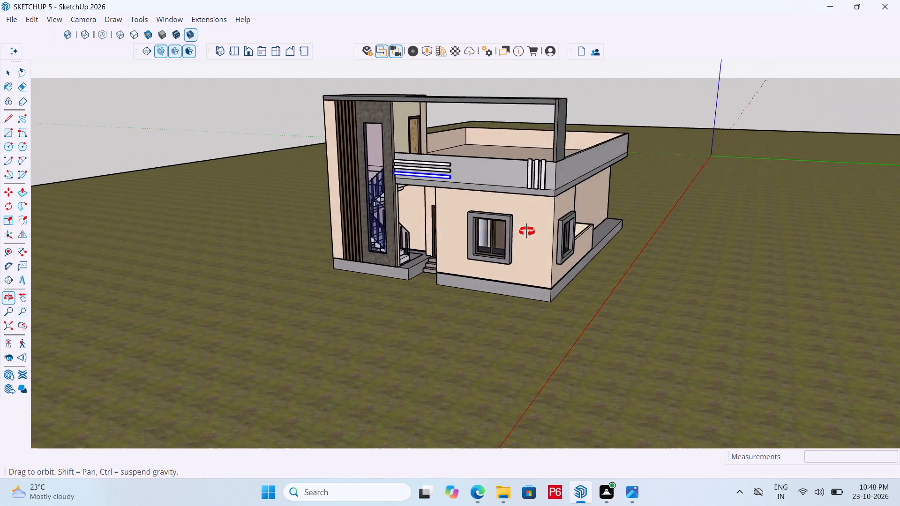
middle_drag(527, 231, 507, 251)
middle_drag(566, 274, 521, 295)
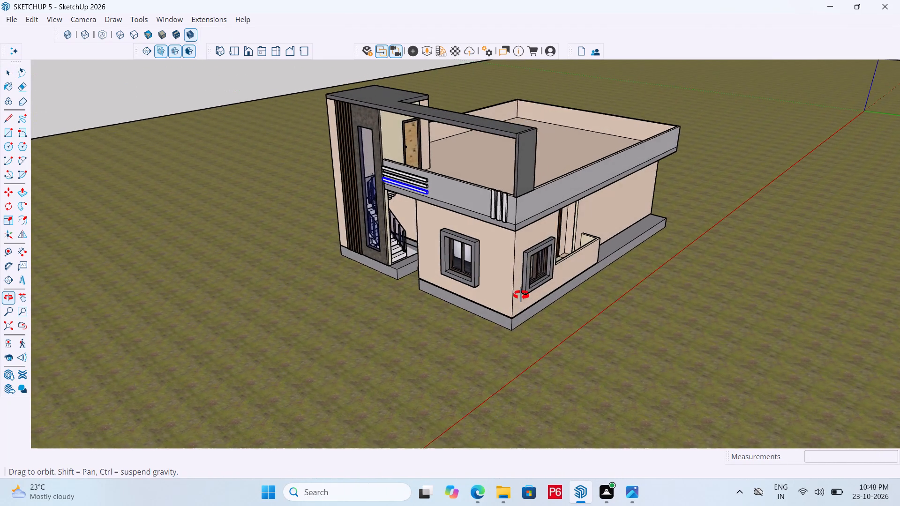
middle_drag(521, 295, 536, 290)
Save the model.
key(ctrl+s)
key(ctrl+s)
key(ctrl+s)
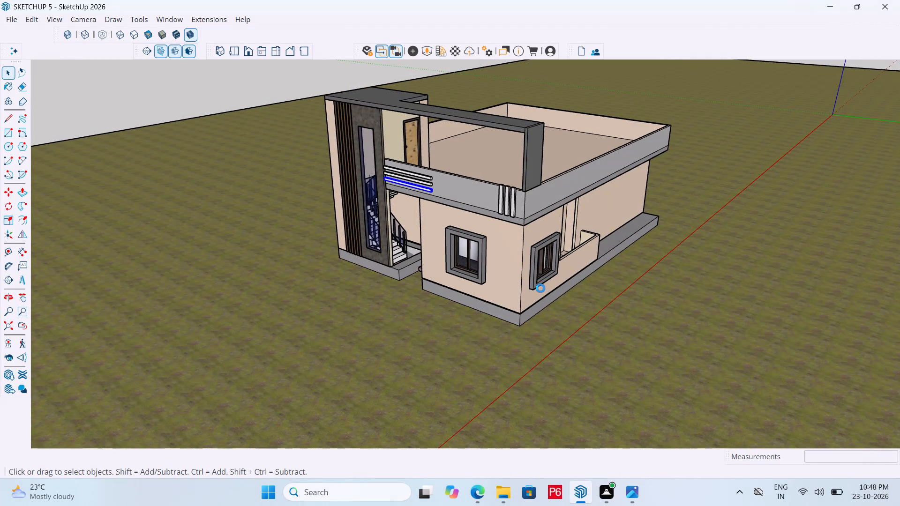
key(ctrl+s)
Draw a large rectangle on the ground that surrounds the whole house, leaving a margin beyond the plinth.
middle_drag(545, 275, 466, 174)
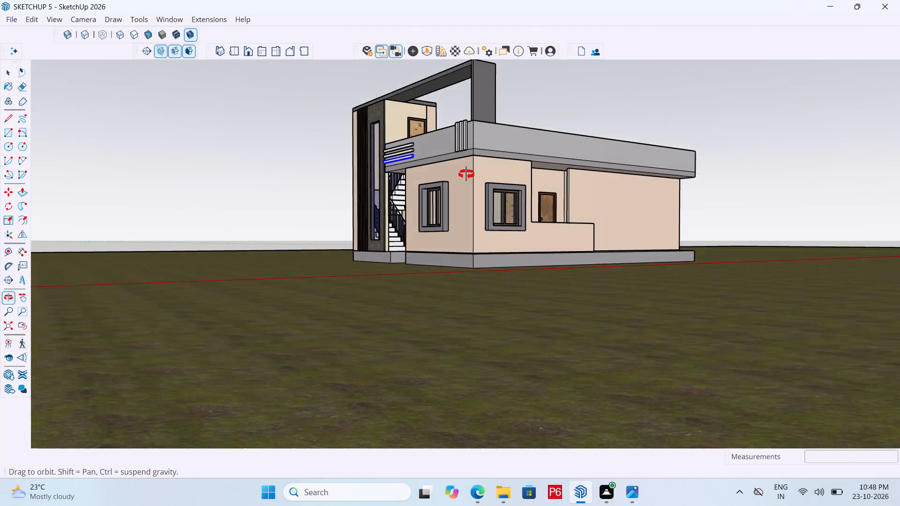
middle_drag(466, 174, 653, 278)
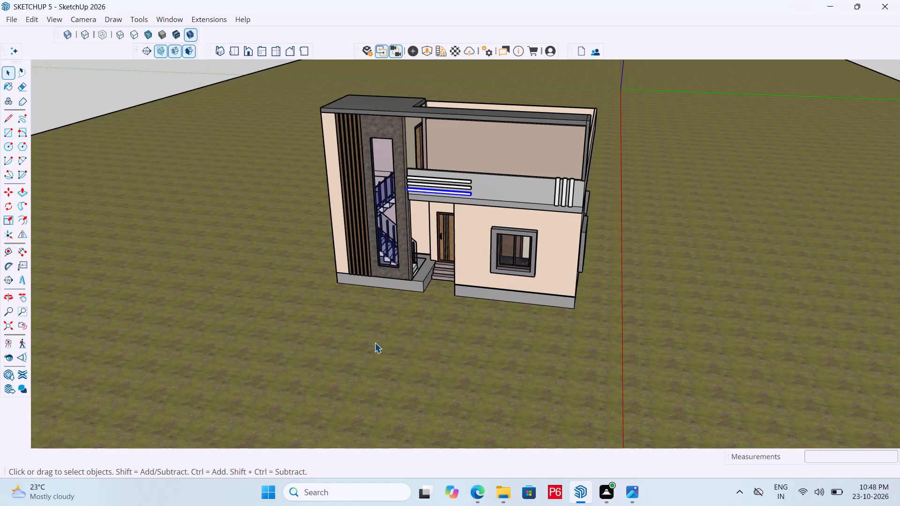
key(r)
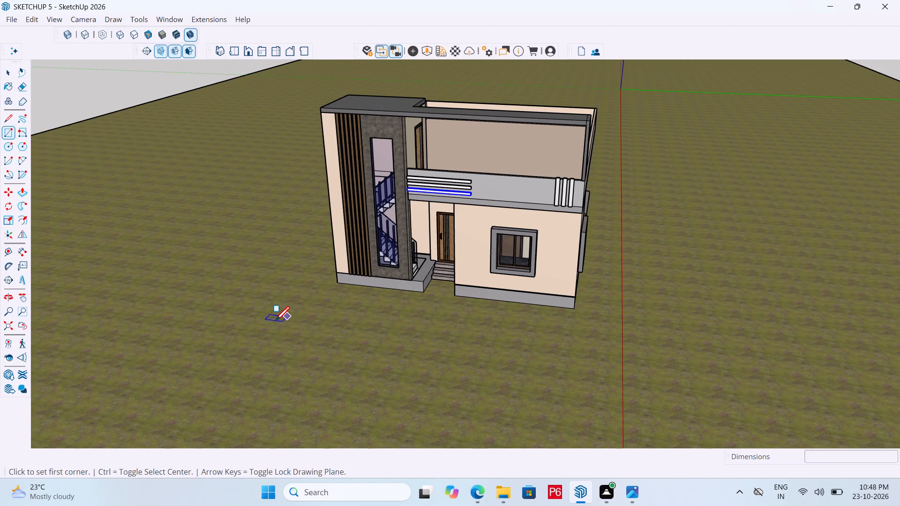
click(272, 324)
middle_drag(637, 204, 433, 261)
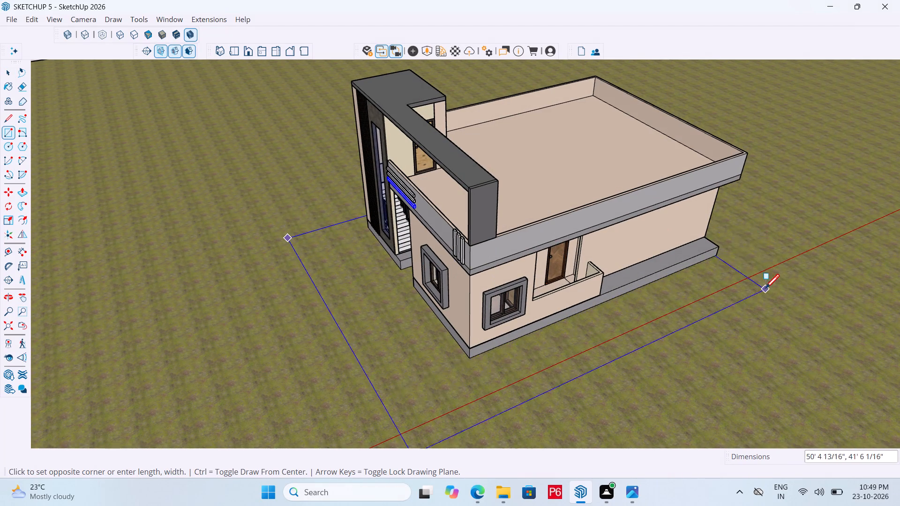
click(800, 280)
key(space)
Group the ground rectangle's face with its edges, saving the model first.
double_click(419, 365)
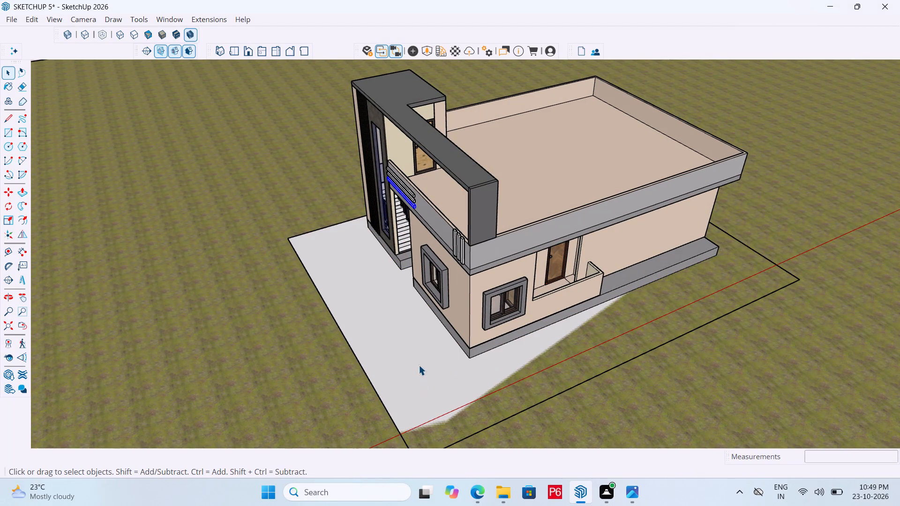
middle_drag(399, 367, 506, 253)
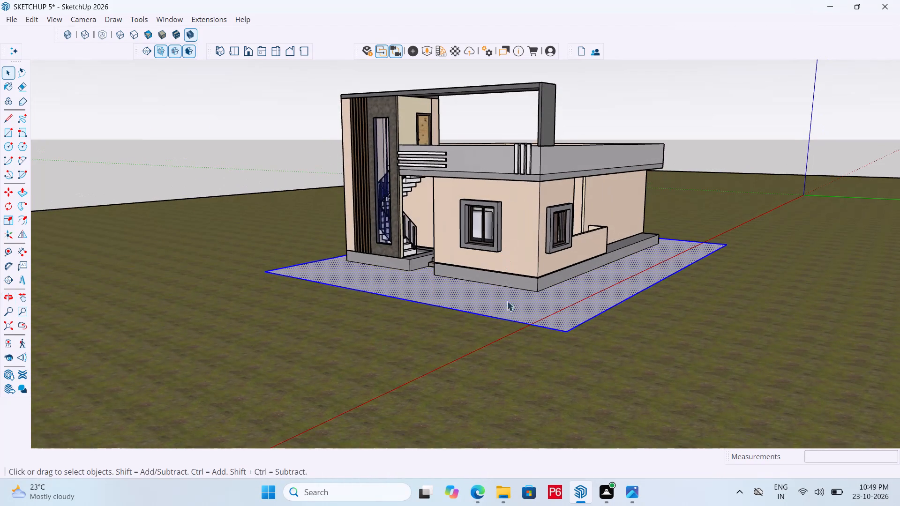
middle_drag(514, 340, 494, 383)
scroll(425, 82, down, 5)
key(ctrl+s)
key(ctrl+s)
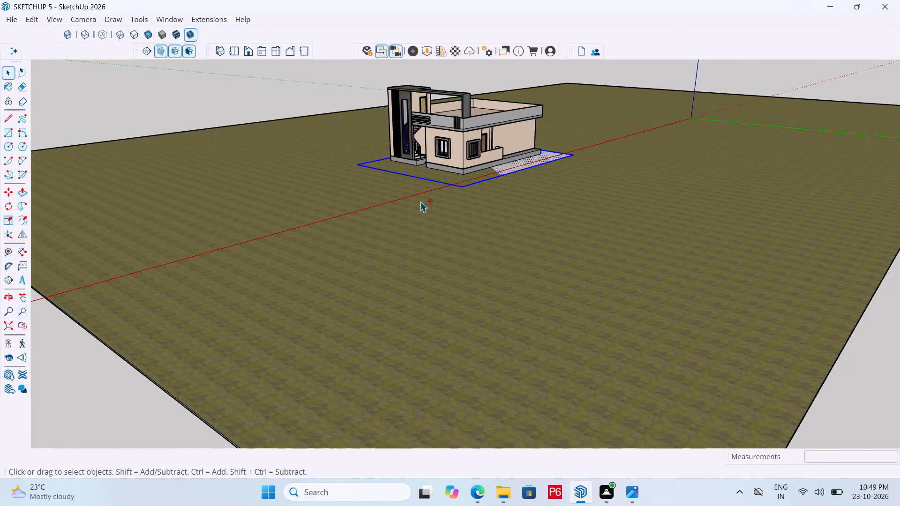
key(ctrl+s)
key(ctrl+s)
key(space)
middle_drag(420, 202, 444, 225)
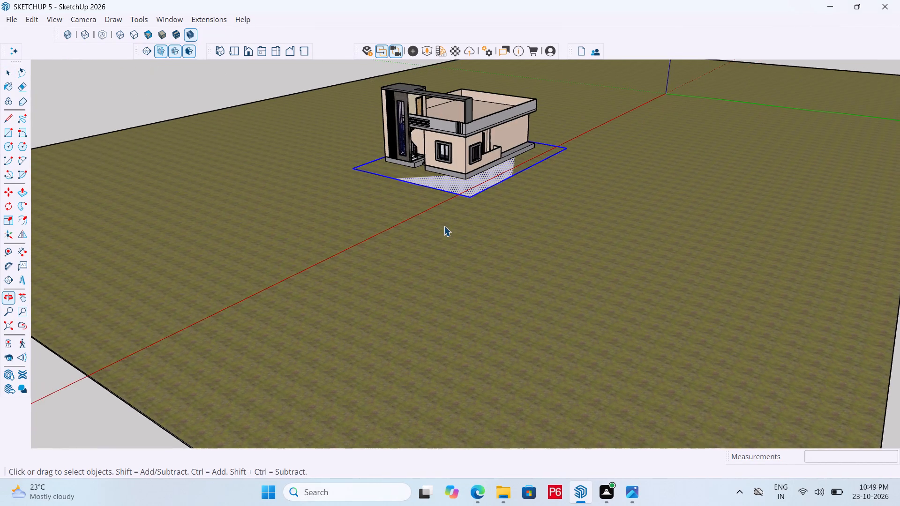
scroll(468, 176, up, 5)
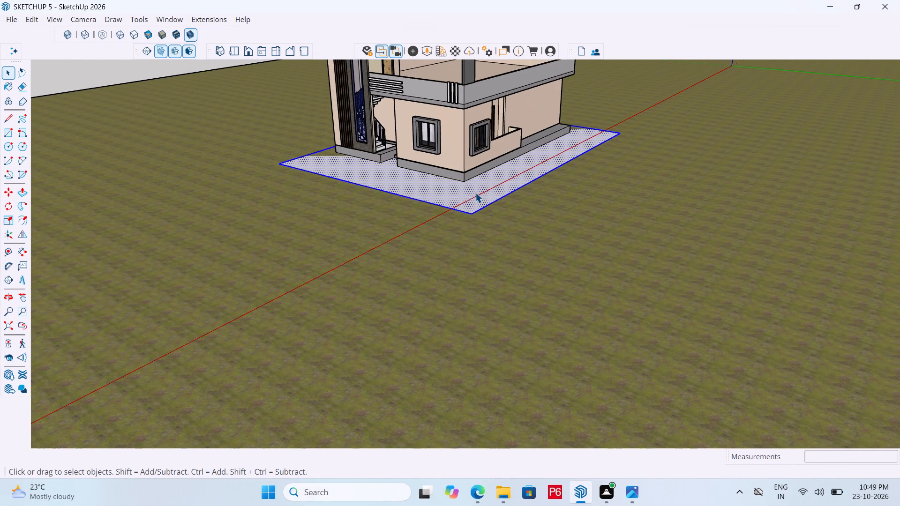
right_click(475, 193)
click(531, 302)
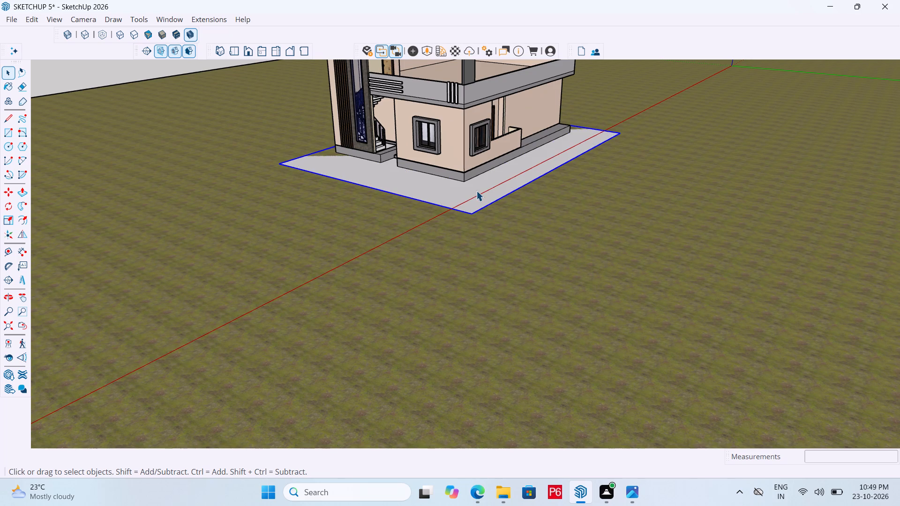
Inside the rectangle's group, extrude the face upward 6" to form a slab around the house, and close the group.
double_click(476, 191)
middle_drag(477, 200, 456, 16)
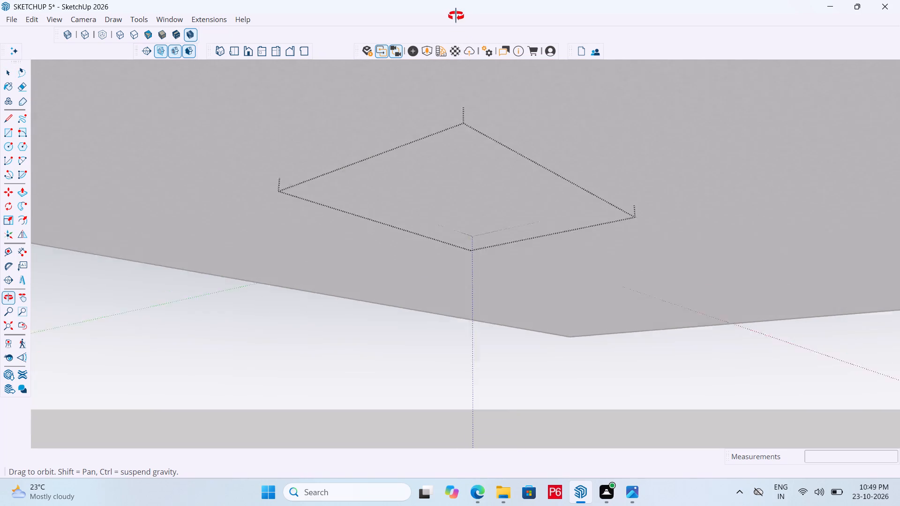
middle_drag(456, 16, 462, 204)
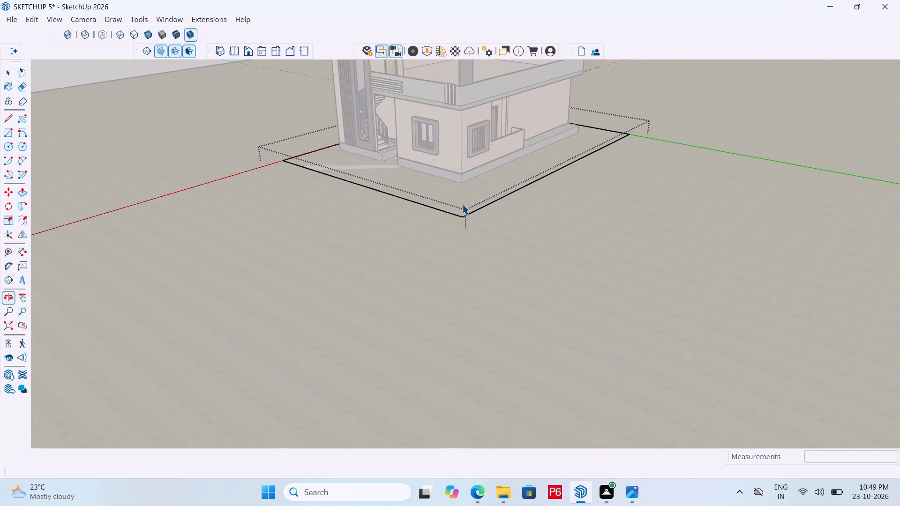
key(p)
click(467, 201)
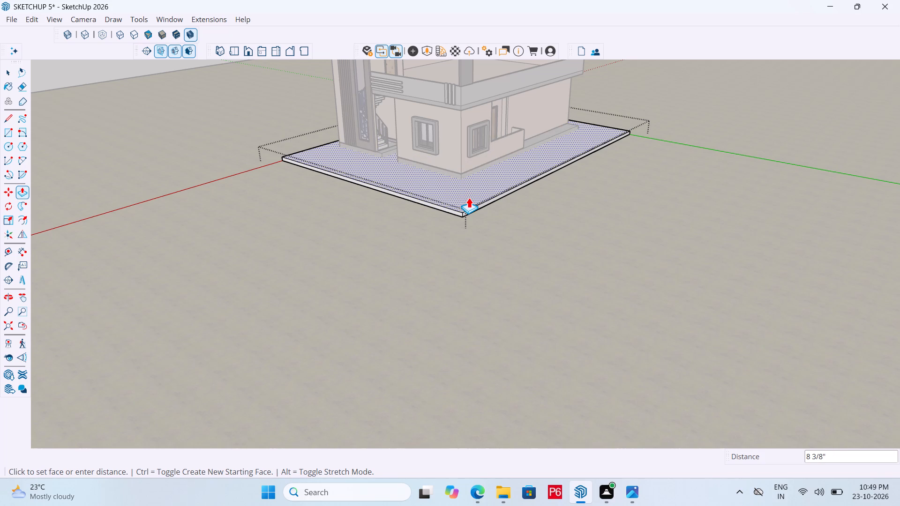
key(6)
key(shift+quotedbl)
key(Return)
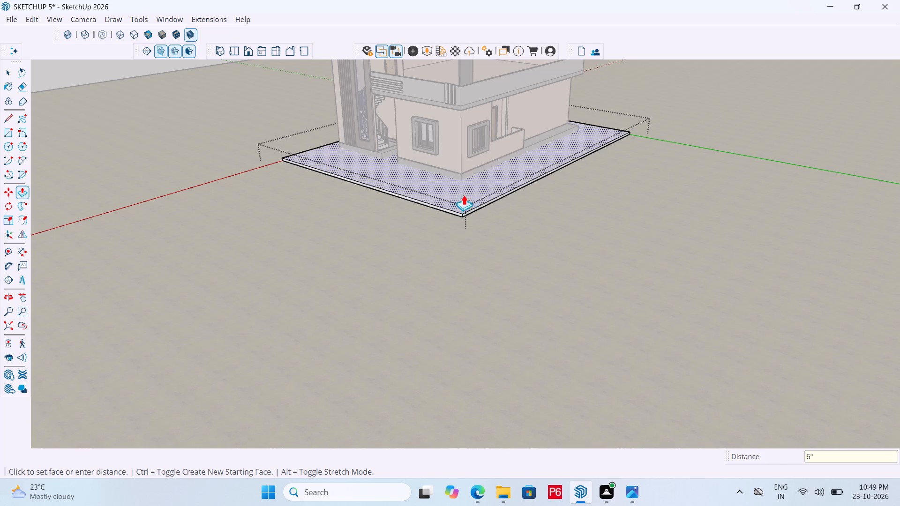
middle_drag(463, 194, 474, 253)
key(space)
click(546, 236)
Move the slab so that its front corner meets the bottom front corner of the house's plinth.
click(466, 233)
scroll(464, 237, up, 3)
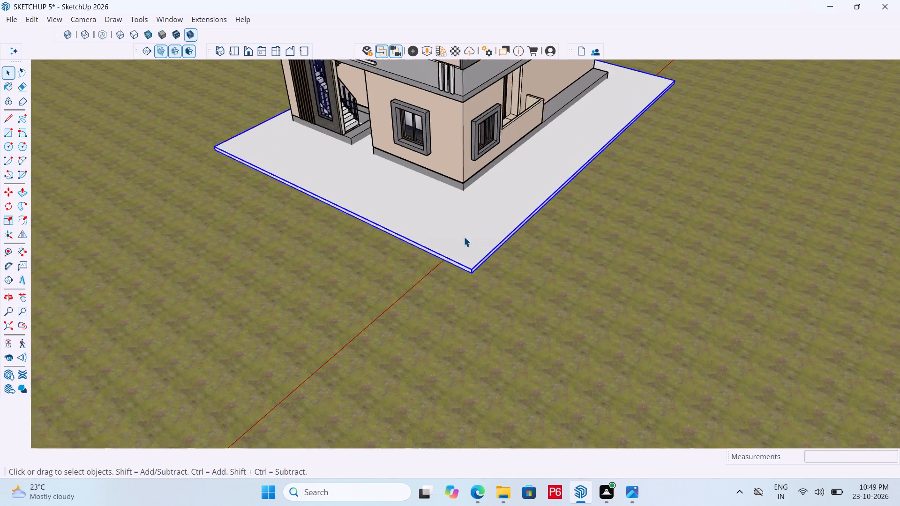
scroll(464, 237, up, 3)
key(m)
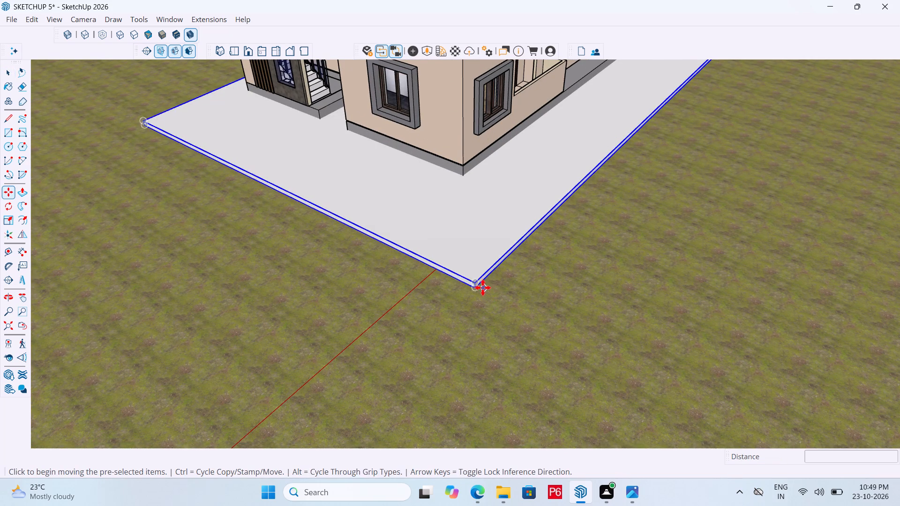
click(476, 278)
scroll(468, 191, up, 3)
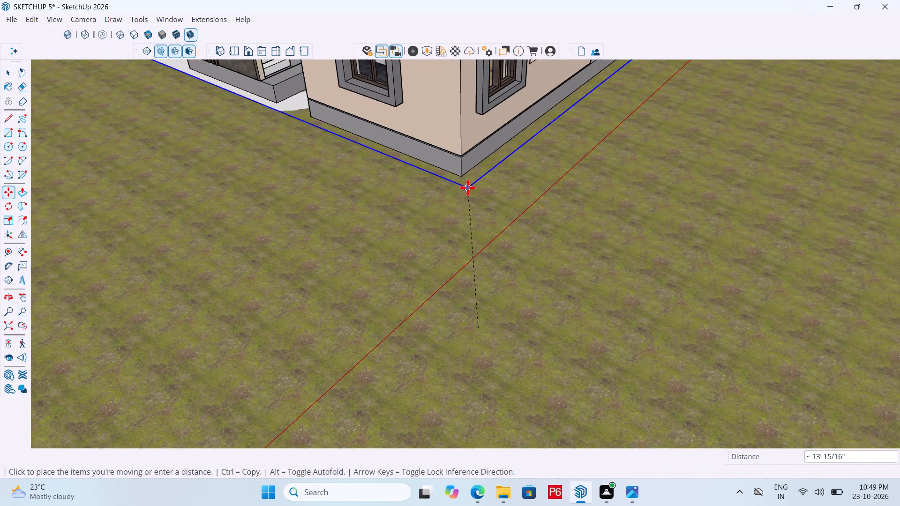
scroll(468, 188, up, 1)
click(465, 177)
Move the grass ground group by its front corner to the bottom front corner of the slab beneath the house.
scroll(469, 159, down, 17)
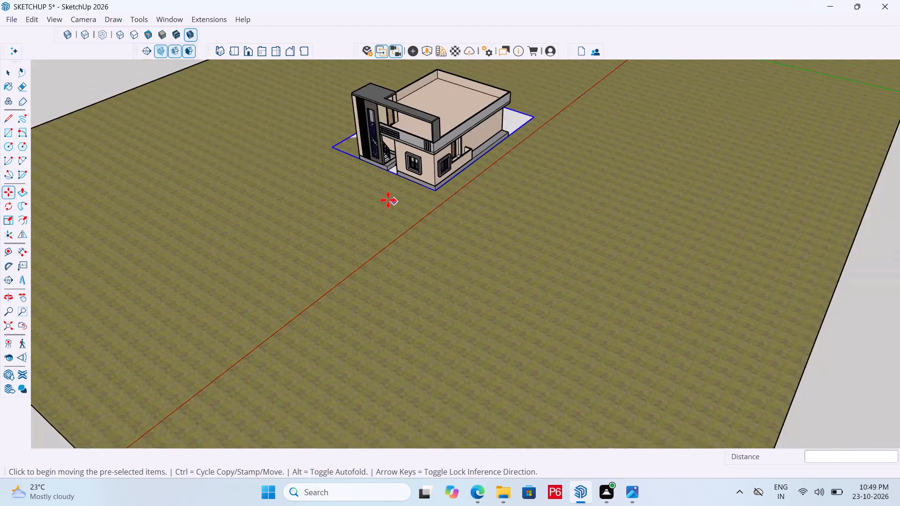
scroll(388, 200, down, 7)
key(space)
click(468, 392)
scroll(503, 441, up, 5)
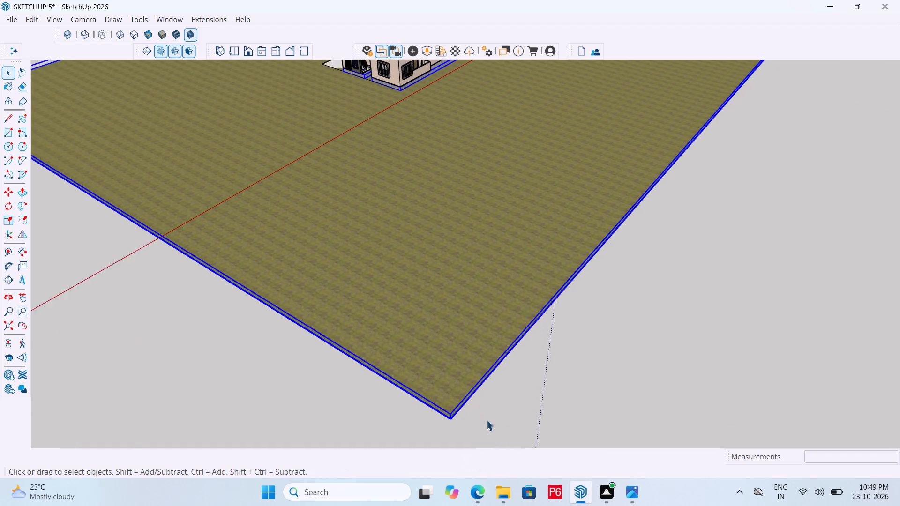
scroll(487, 420, up, 1)
key(m)
scroll(443, 433, up, 11)
middle_click(443, 432)
click(453, 406)
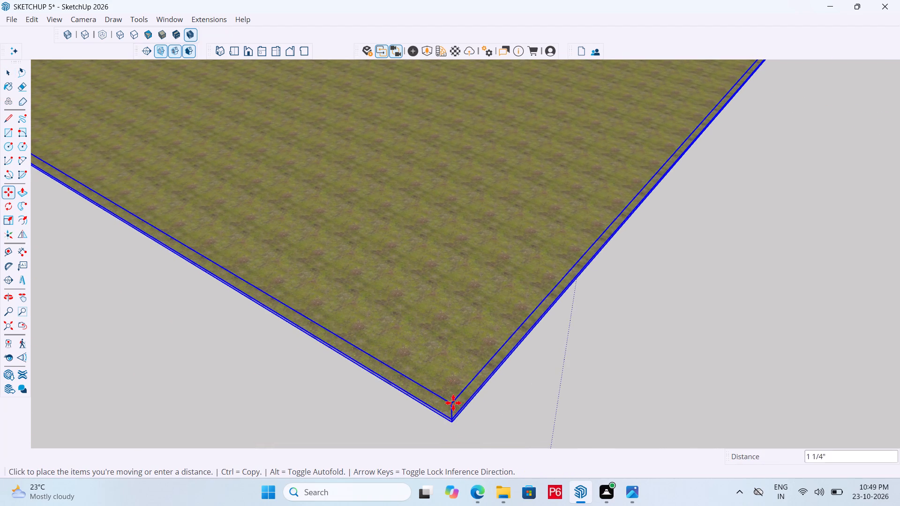
scroll(494, 331, down, 20)
scroll(494, 331, down, 3)
scroll(488, 231, up, 7)
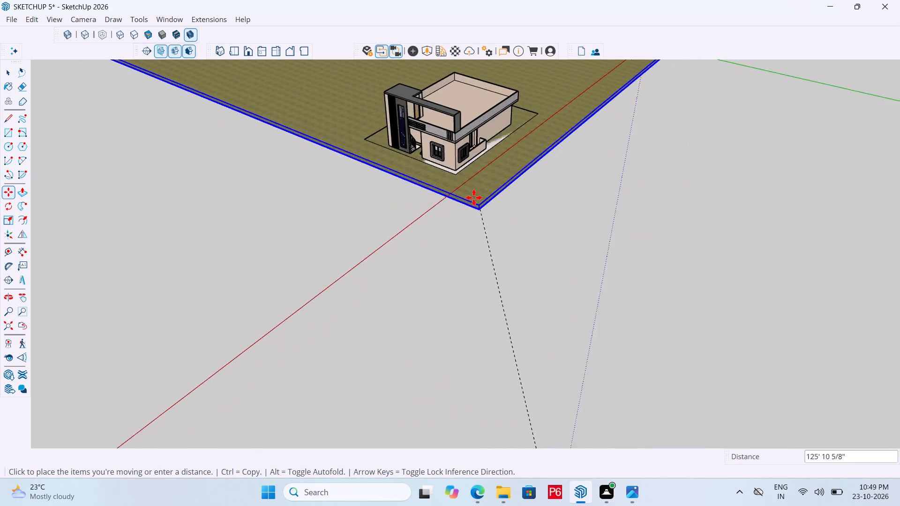
scroll(474, 198, up, 20)
scroll(474, 198, up, 4)
middle_click(468, 180)
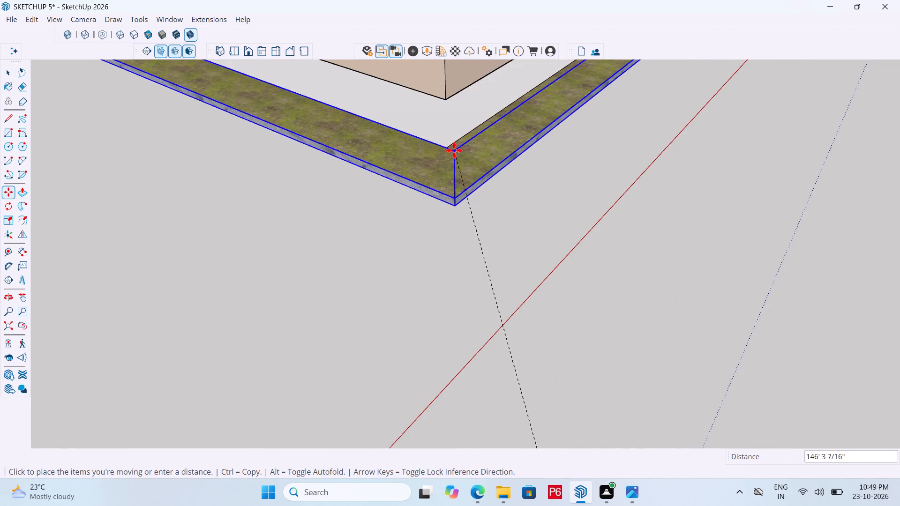
scroll(618, 246, down, 6)
scroll(478, 298, down, 8)
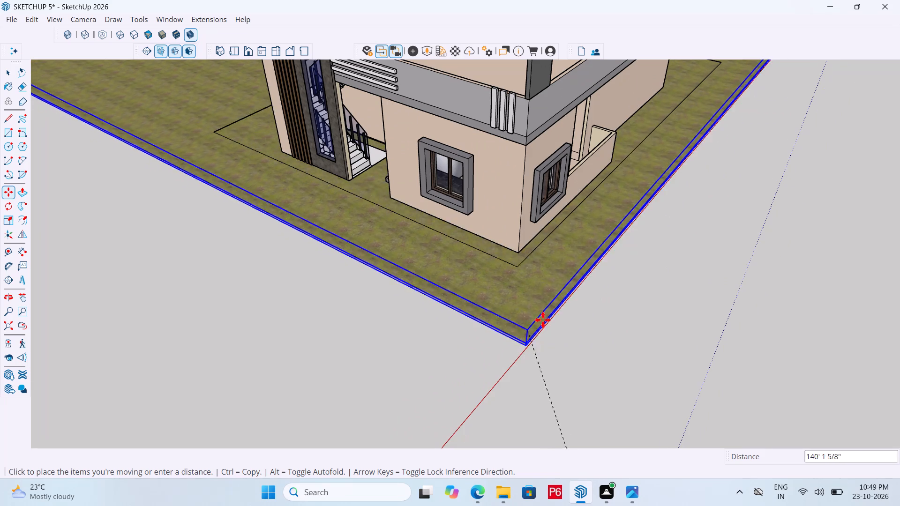
middle_drag(554, 246, 518, 328)
scroll(501, 326, up, 10)
middle_click(501, 308)
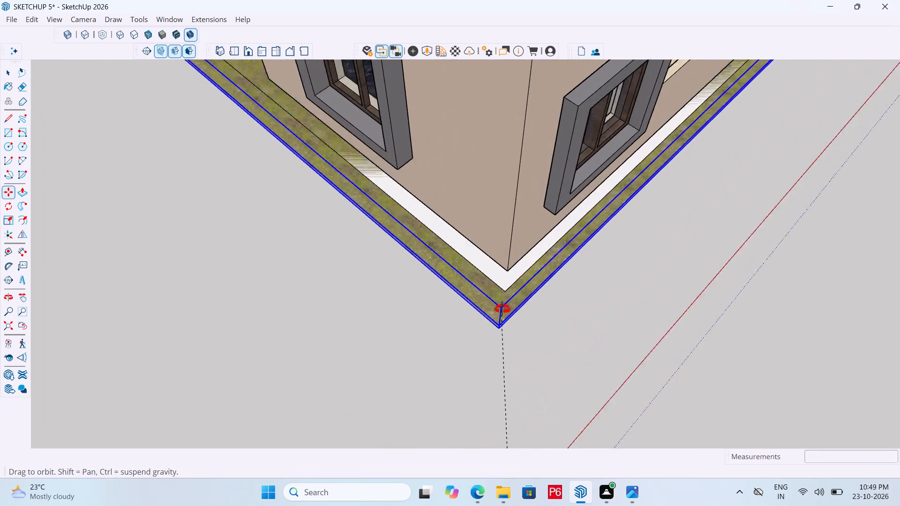
scroll(502, 309, up, 1)
middle_drag(509, 302, 483, 133)
scroll(510, 208, up, 1)
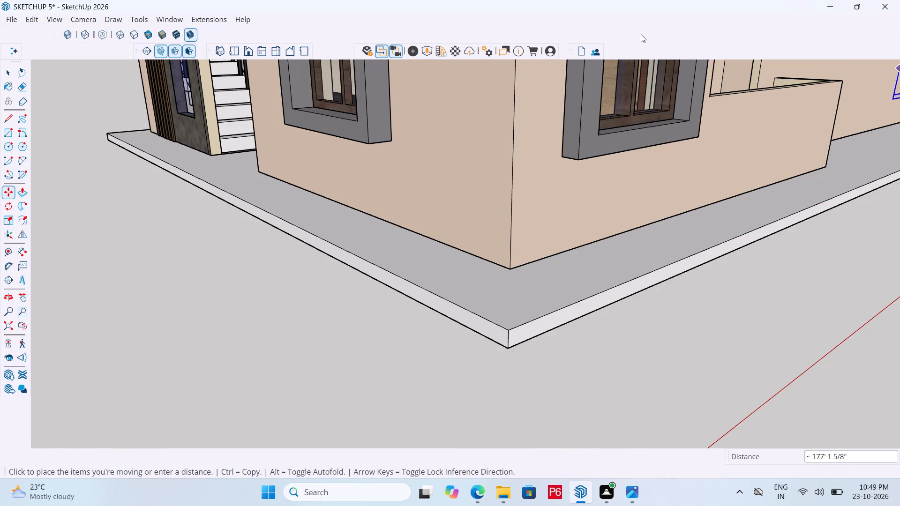
scroll(261, 246, down, 1)
scroll(273, 159, down, 10)
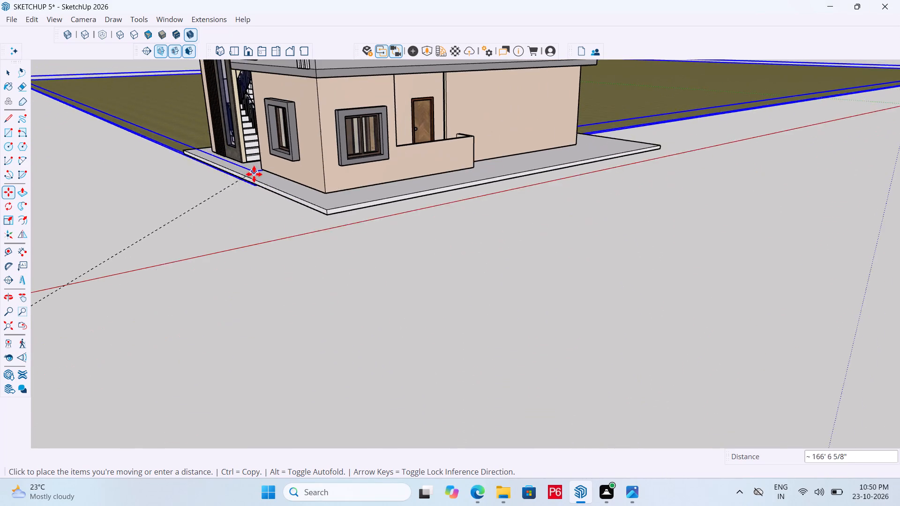
scroll(334, 230, up, 16)
middle_click(335, 223)
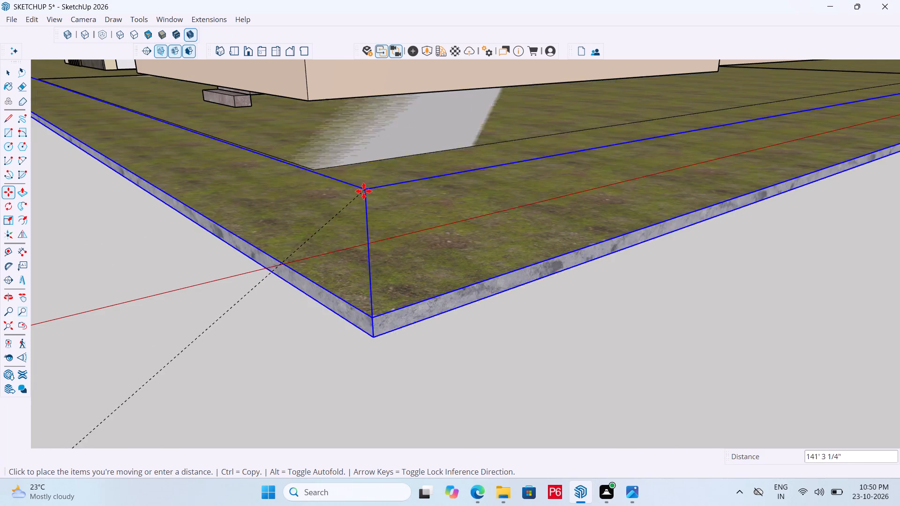
middle_drag(330, 188, 408, 112)
click(356, 153)
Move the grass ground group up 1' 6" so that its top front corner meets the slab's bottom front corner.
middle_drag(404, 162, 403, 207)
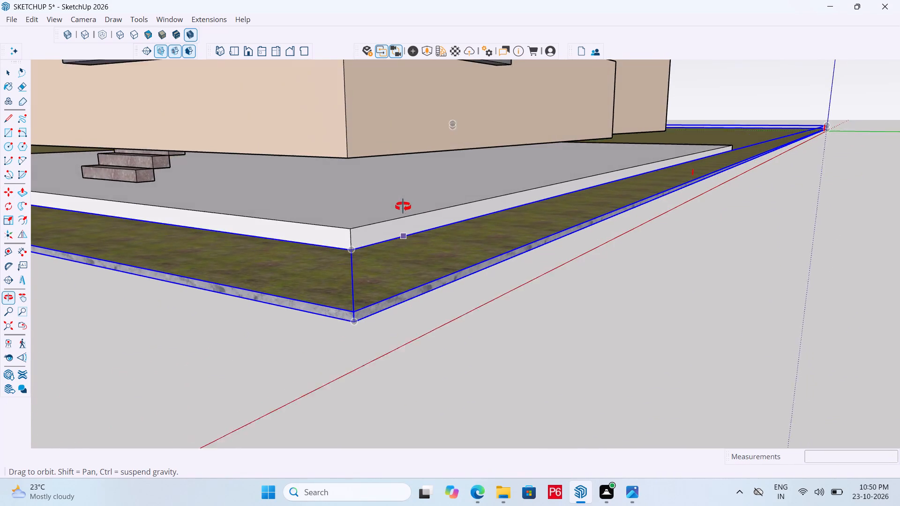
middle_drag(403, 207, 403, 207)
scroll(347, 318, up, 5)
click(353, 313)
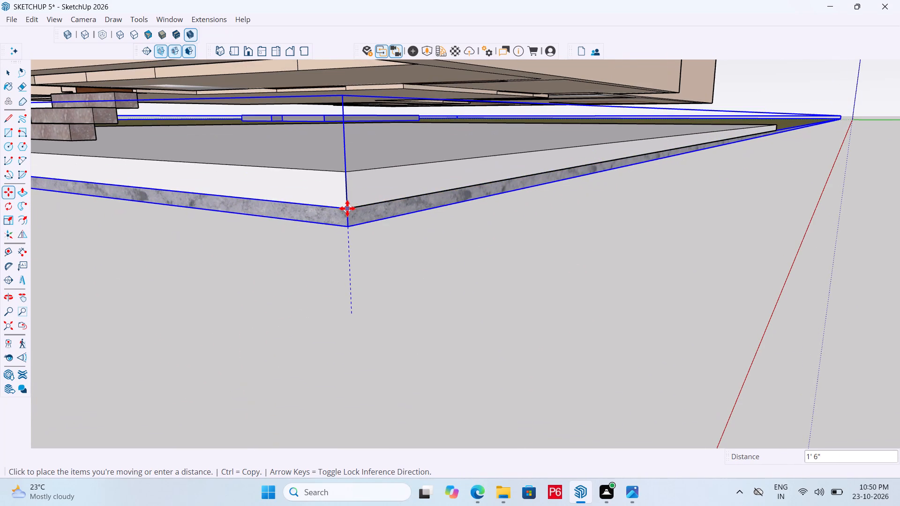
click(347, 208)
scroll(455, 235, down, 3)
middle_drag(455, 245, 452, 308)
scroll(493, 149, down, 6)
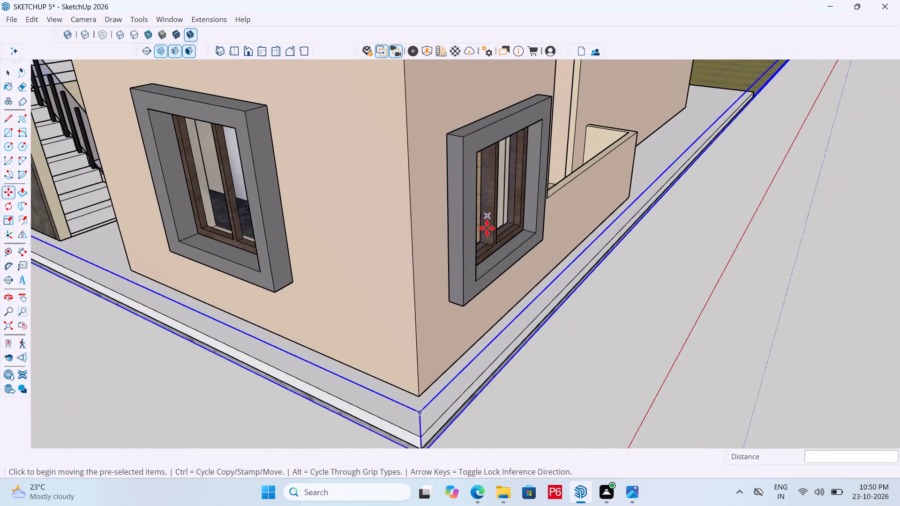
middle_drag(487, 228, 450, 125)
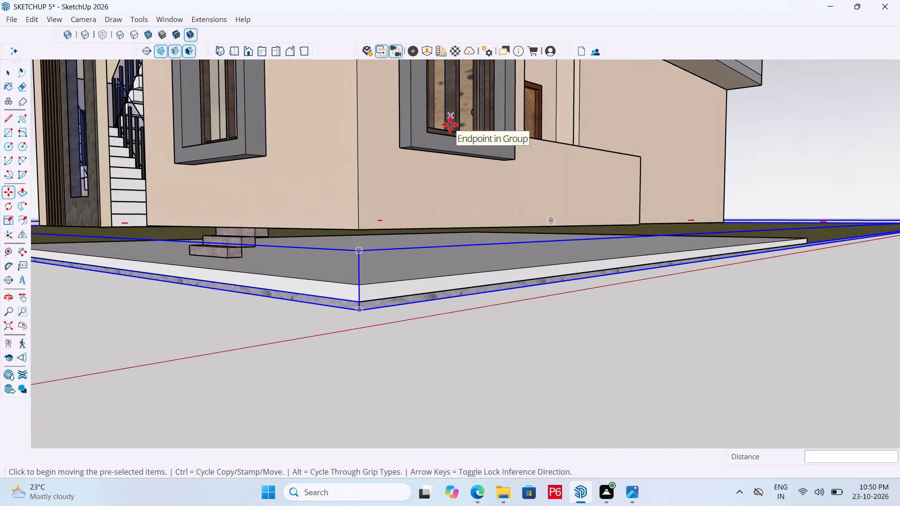
Undo the last two moves of the ground group and the move of the slab.
key(ctrl+z)
key(ctrl+z)
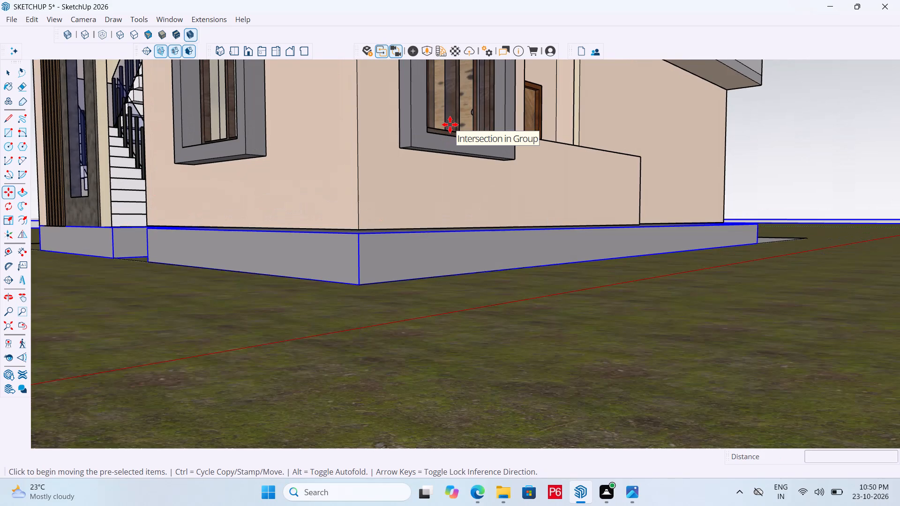
ctrl+scroll(469, 119, down, 6)
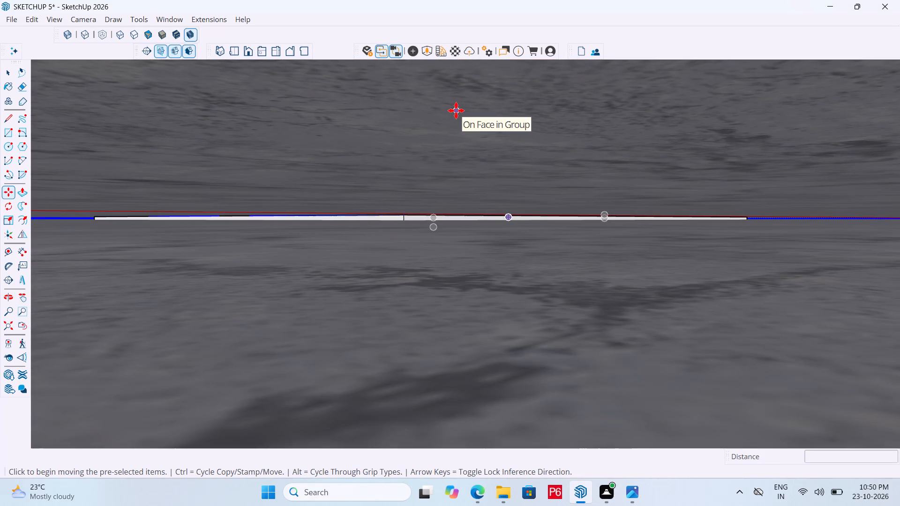
key(ctrl+z)
Examine the extent and edges of the grass ground around the house from several sides.
key(space)
click(237, 52)
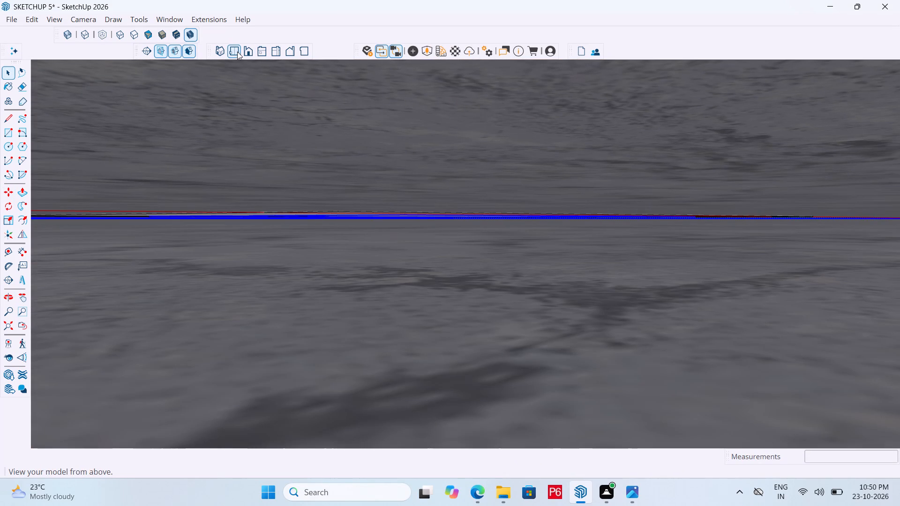
scroll(383, 191, down, 7)
middle_drag(419, 196, 660, 43)
middle_drag(519, 180, 571, 99)
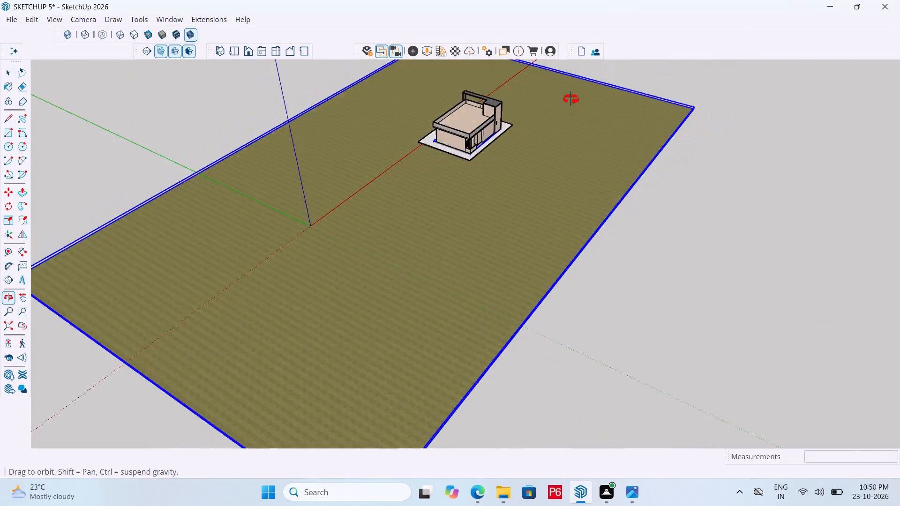
middle_drag(571, 99, 542, 72)
scroll(601, 262, up, 7)
middle_drag(558, 252, 511, 215)
scroll(512, 216, up, 1)
scroll(502, 171, up, 5)
middle_drag(504, 168, 508, 163)
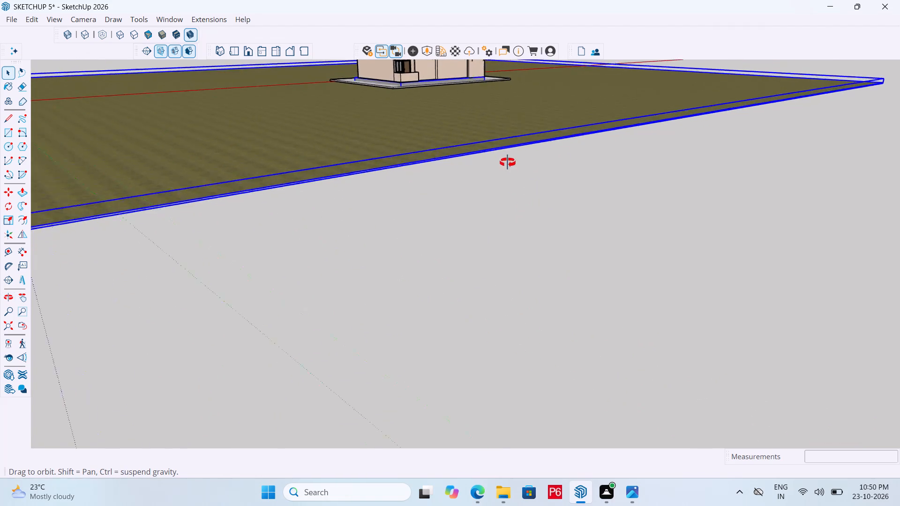
middle_drag(508, 163, 510, 160)
scroll(465, 119, up, 14)
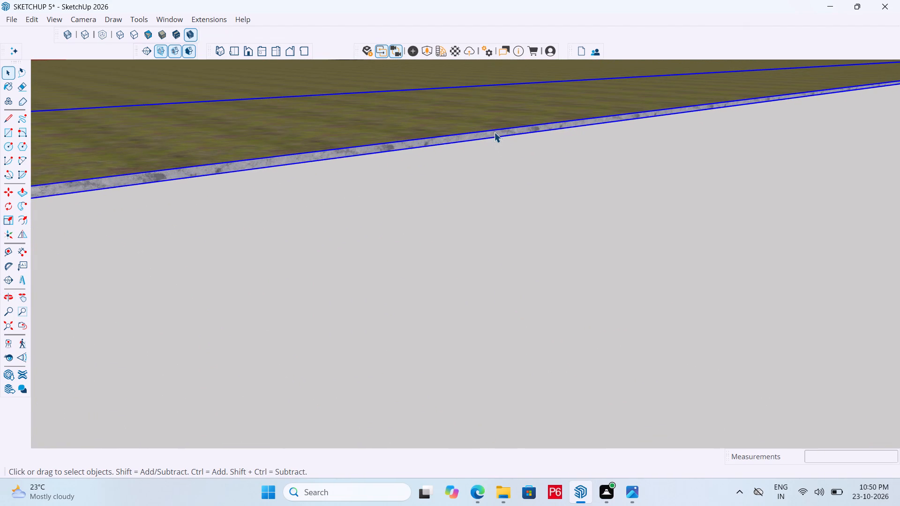
click(496, 134)
scroll(611, 233, down, 7)
scroll(525, 251, down, 7)
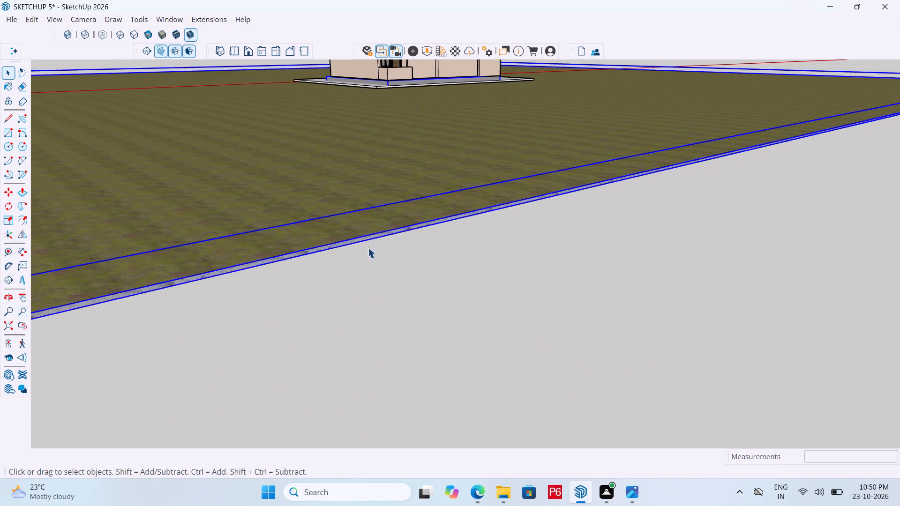
scroll(378, 269, down, 7)
scroll(436, 290, down, 8)
scroll(364, 298, down, 7)
middle_drag(238, 202, 684, 198)
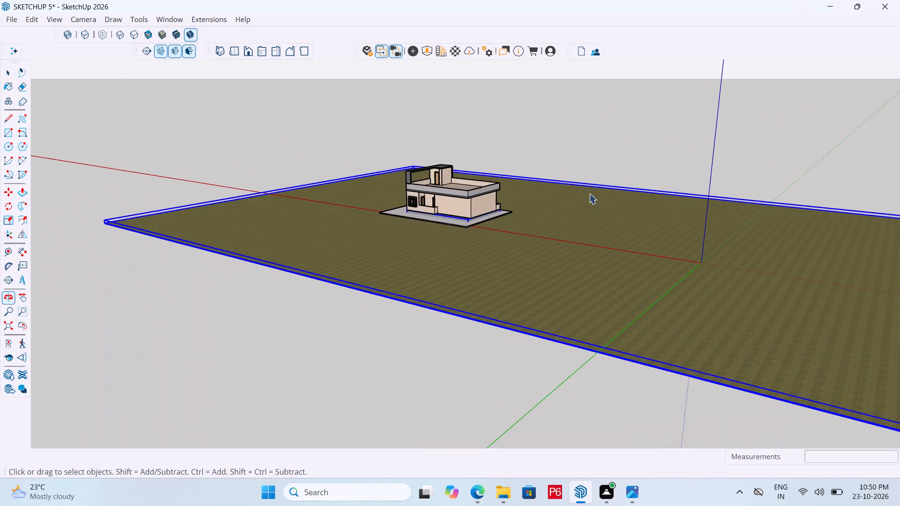
middle_drag(310, 191, 810, 215)
scroll(570, 235, up, 4)
middle_drag(568, 235, 501, 228)
middle_drag(483, 217, 494, 203)
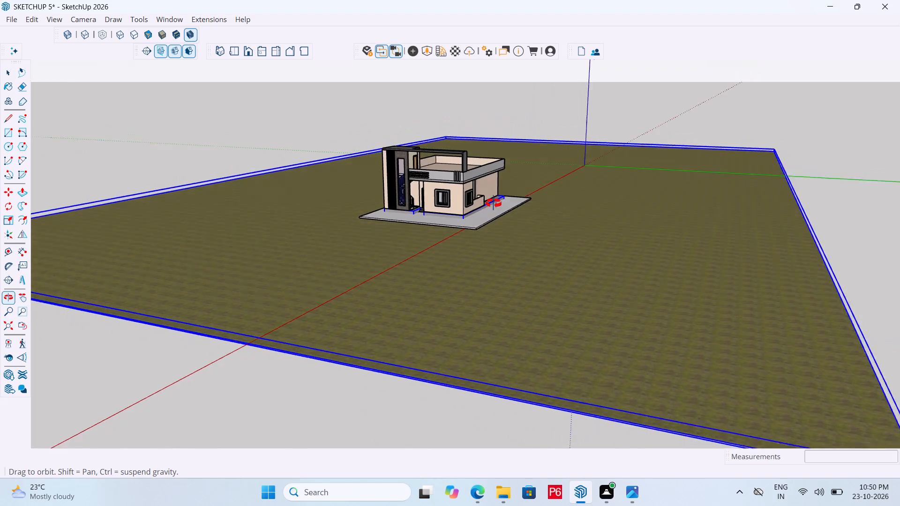
middle_drag(494, 203, 513, 235)
scroll(514, 231, up, 1)
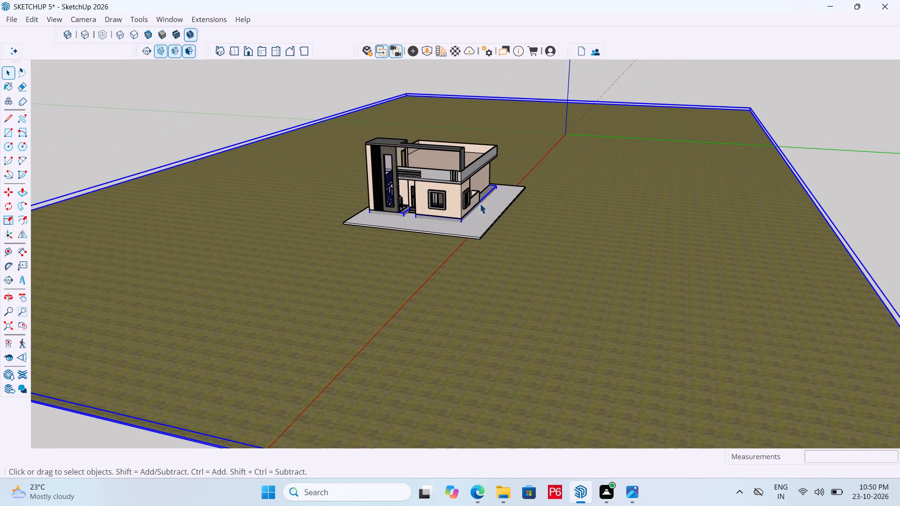
scroll(482, 203, up, 5)
middle_drag(488, 202, 507, 222)
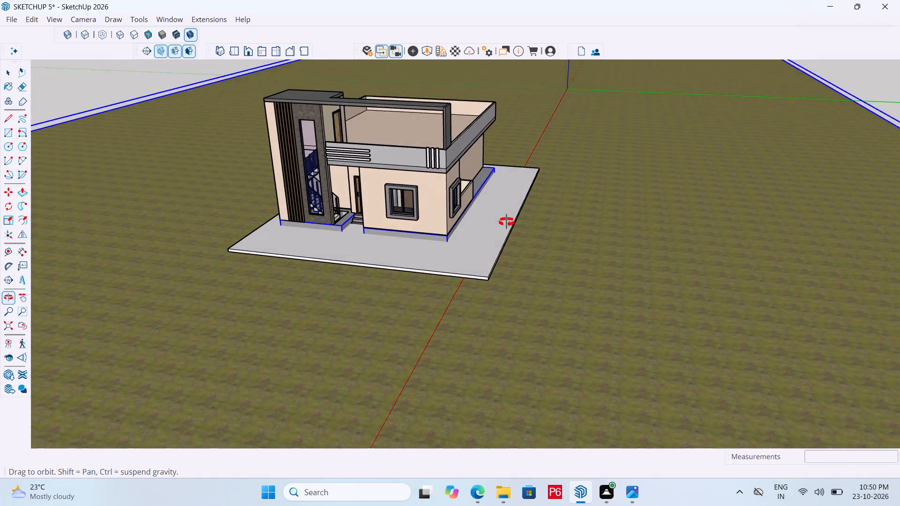
middle_drag(507, 222, 535, 228)
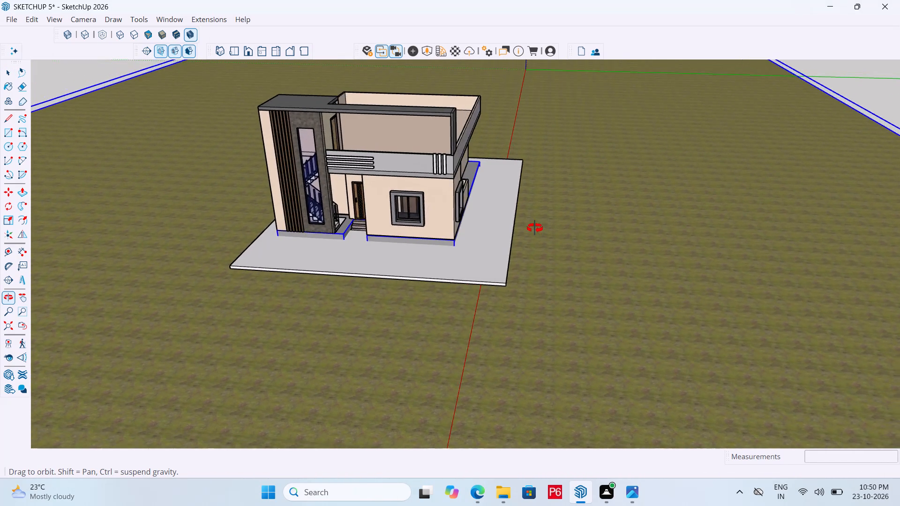
middle_drag(535, 228, 433, 221)
scroll(317, 192, down, 7)
scroll(395, 263, down, 6)
middle_drag(303, 241, 329, 251)
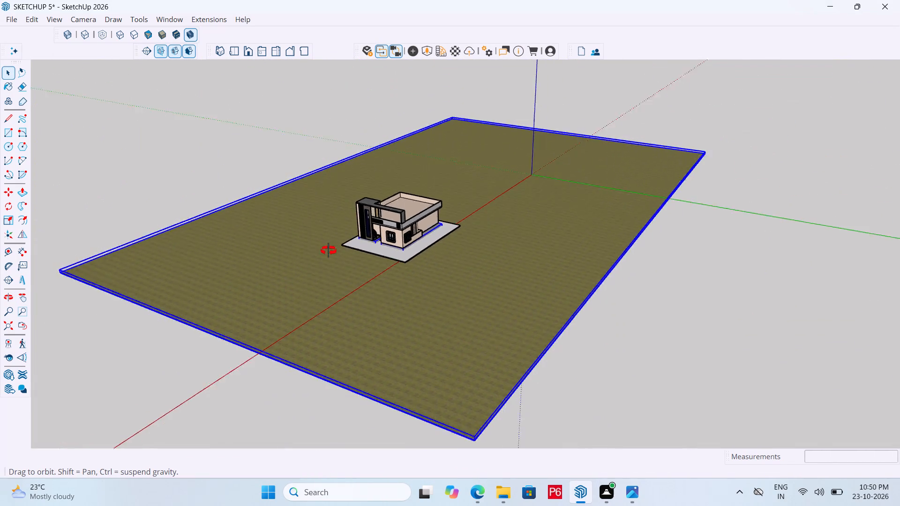
Inside the ground group, extend the side face along the house's tower side outward by about 58' 9" with Push/Pull.
middle_drag(329, 251, 773, 260)
scroll(551, 134, down, 5)
scroll(473, 300, up, 8)
middle_drag(498, 323, 517, 320)
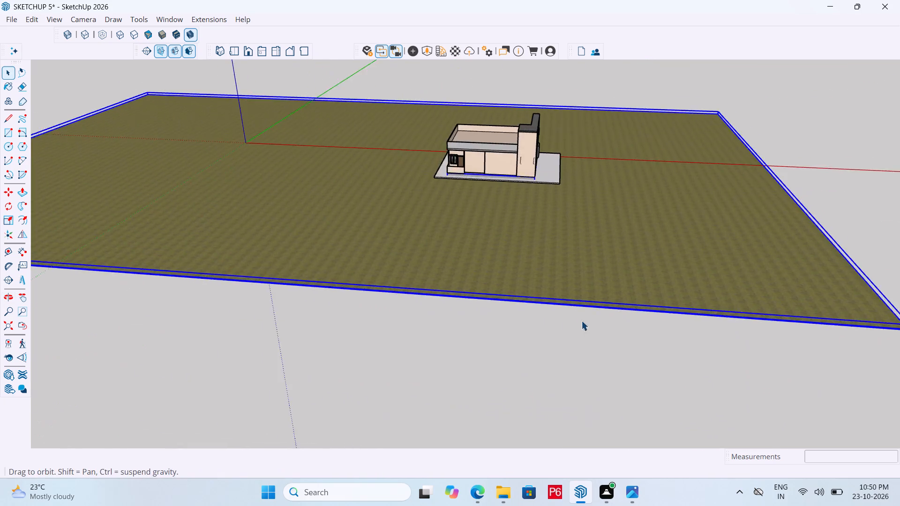
scroll(581, 320, up, 9)
middle_drag(588, 317, 591, 312)
scroll(583, 272, up, 18)
middle_click(592, 282)
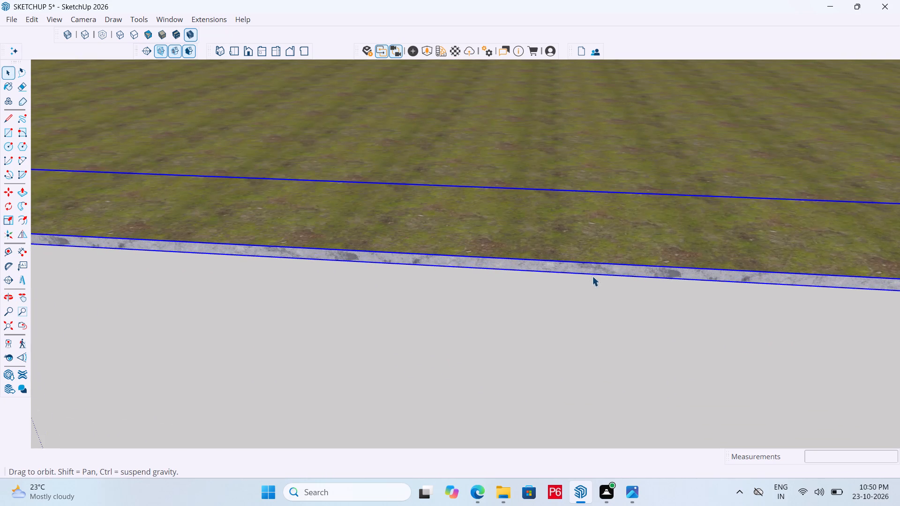
click(597, 271)
double_click(587, 267)
click(573, 269)
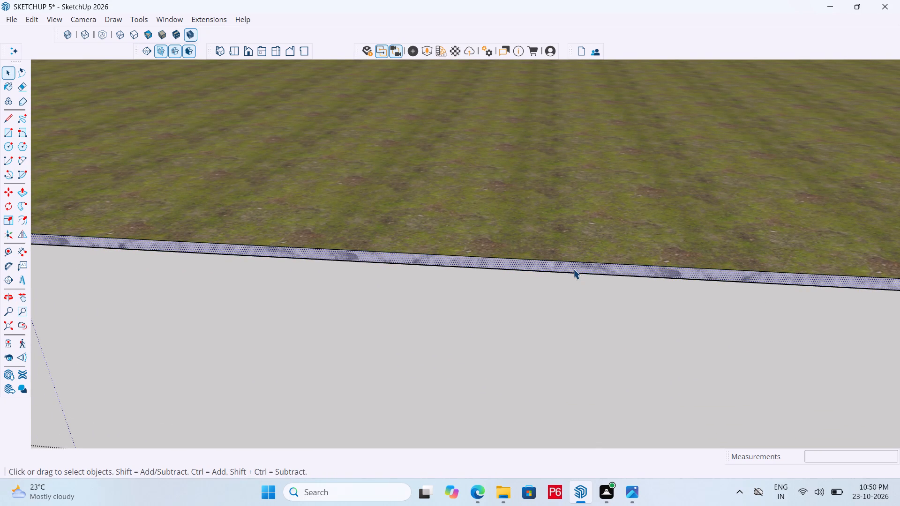
key(p)
click(573, 269)
scroll(500, 311, down, 8)
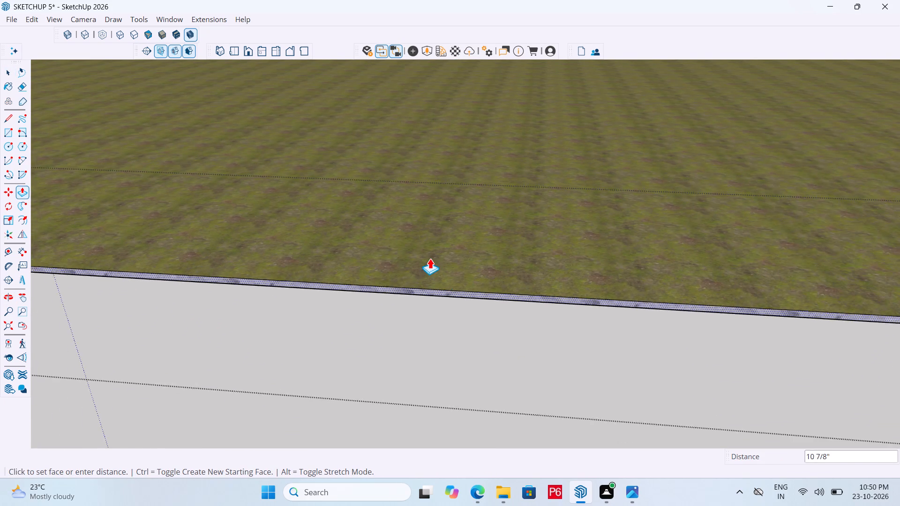
scroll(430, 258, down, 19)
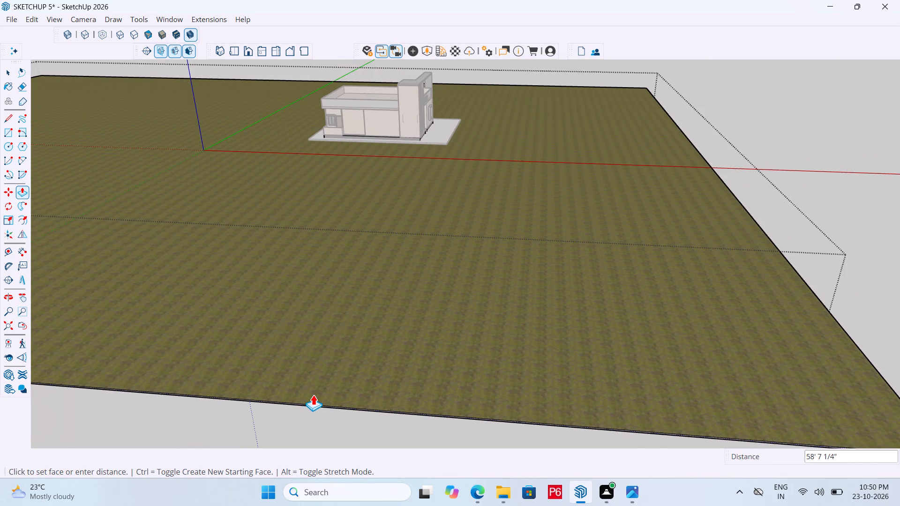
click(313, 394)
Extend the ground's opposite side face outward by about 54' 3" with Push/Pull.
middle_drag(596, 203, 0, 274)
scroll(292, 174, down, 6)
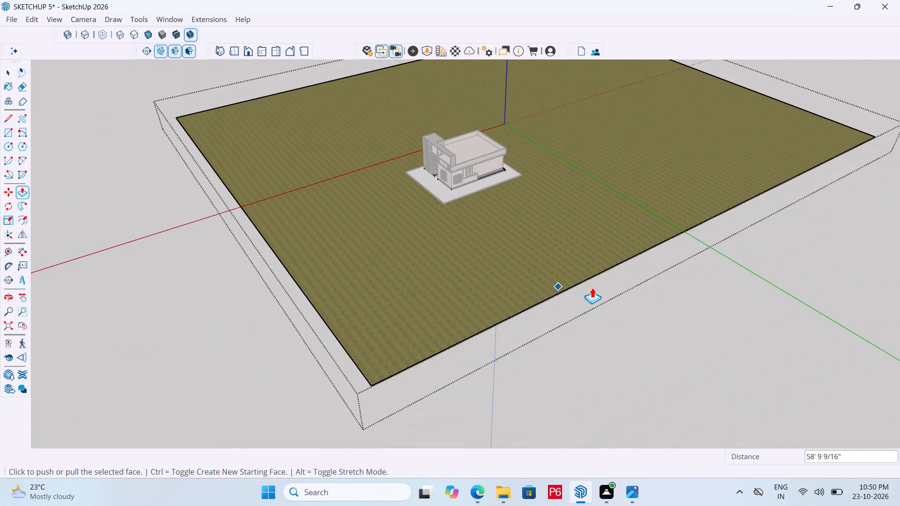
scroll(618, 282, up, 3)
middle_drag(632, 268, 620, 184)
scroll(620, 184, up, 19)
key(space)
middle_drag(470, 229, 472, 233)
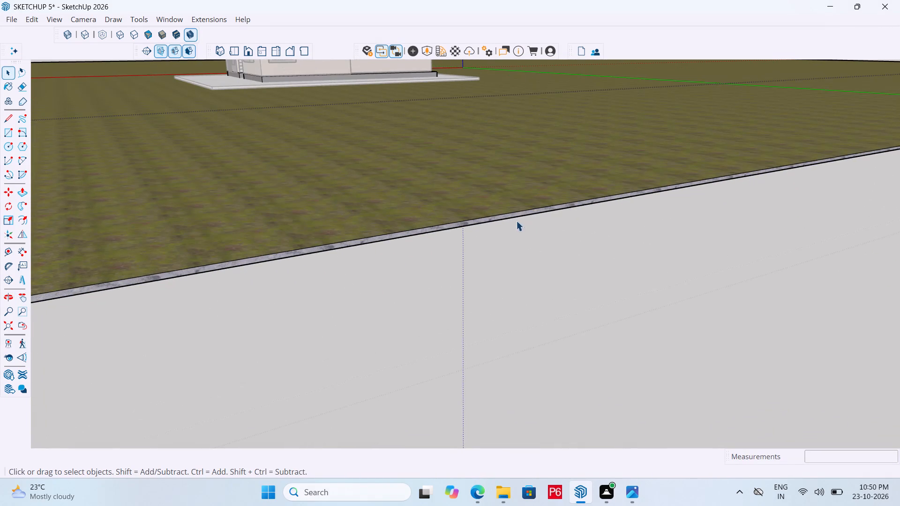
click(523, 213)
scroll(524, 213, up, 9)
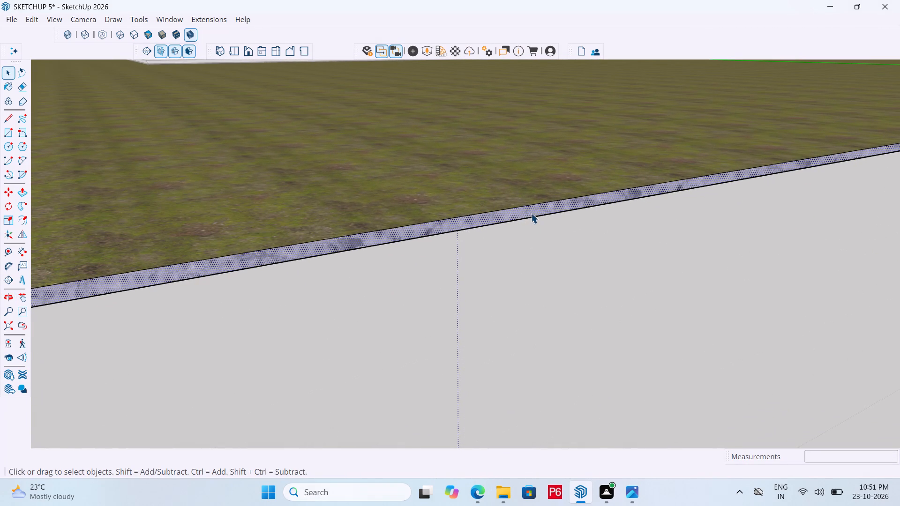
click(532, 213)
key(p)
click(538, 206)
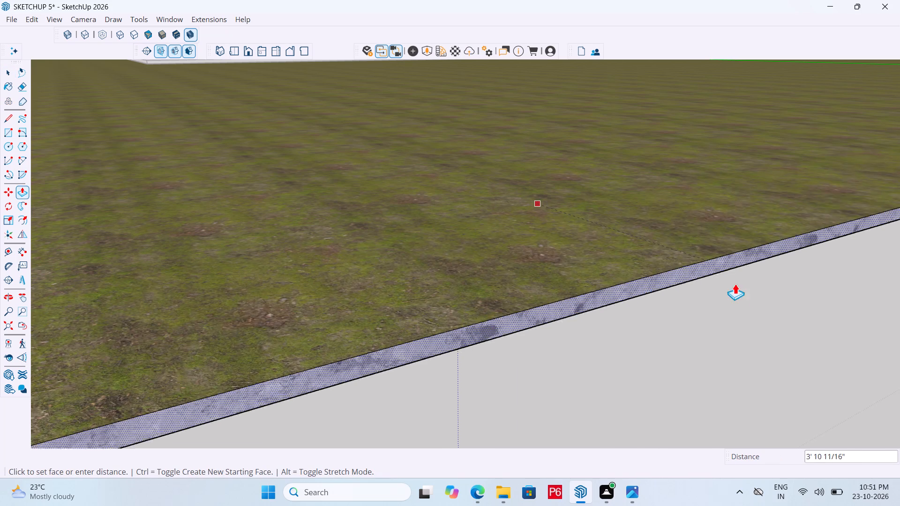
scroll(685, 240, down, 7)
scroll(516, 187, down, 20)
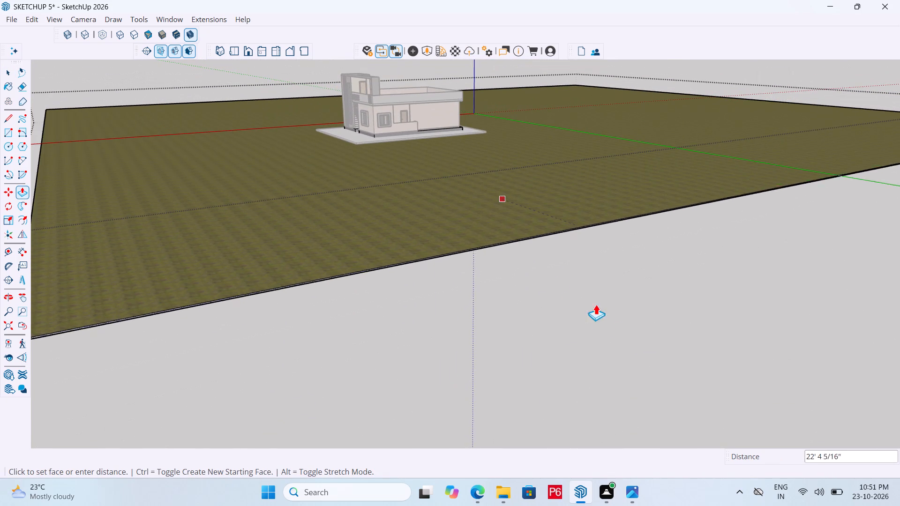
drag(648, 358, 651, 352)
Examine how the house and its slab sit on the widened ground from the front and side.
middle_drag(405, 213, 502, 290)
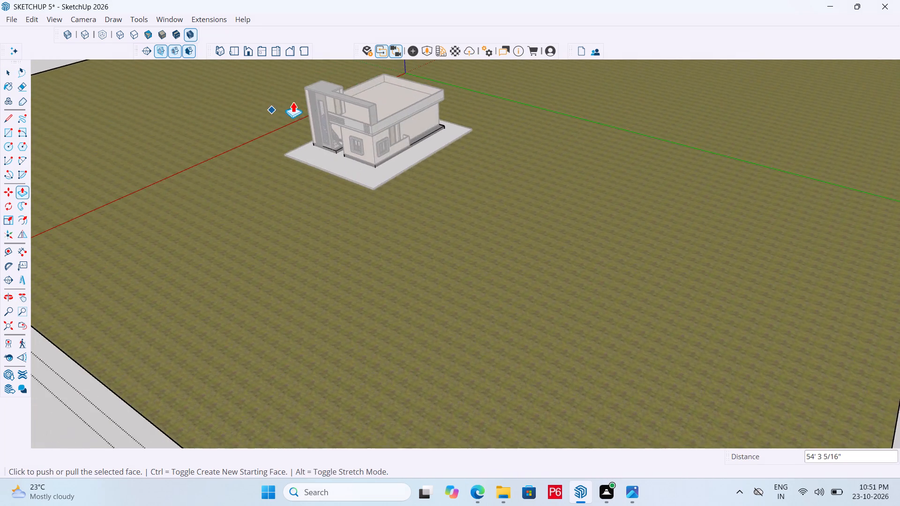
scroll(290, 102, up, 5)
middle_drag(322, 98, 347, 97)
middle_drag(390, 98, 435, 45)
middle_drag(435, 45, 475, 18)
middle_drag(350, 111, 413, 109)
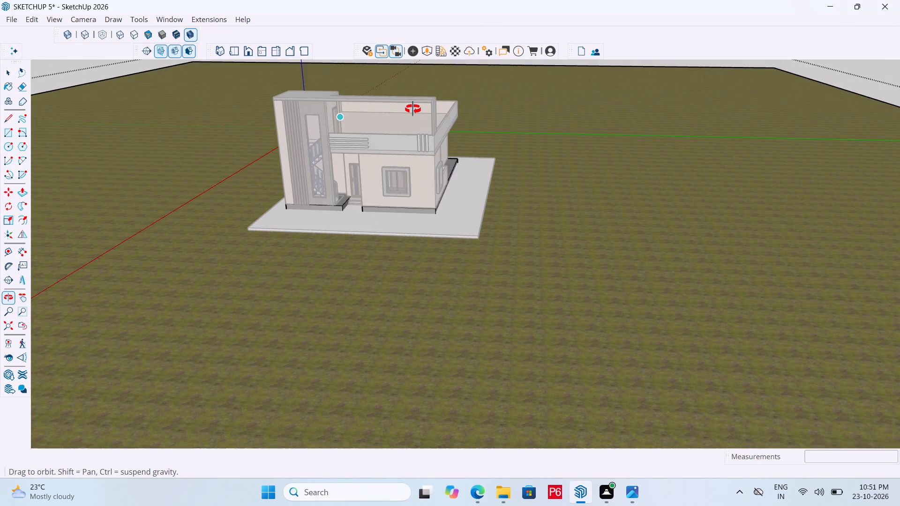
middle_drag(413, 109, 397, 112)
scroll(451, 153, up, 3)
scroll(436, 192, down, 3)
scroll(376, 191, down, 1)
middle_drag(373, 191, 340, 187)
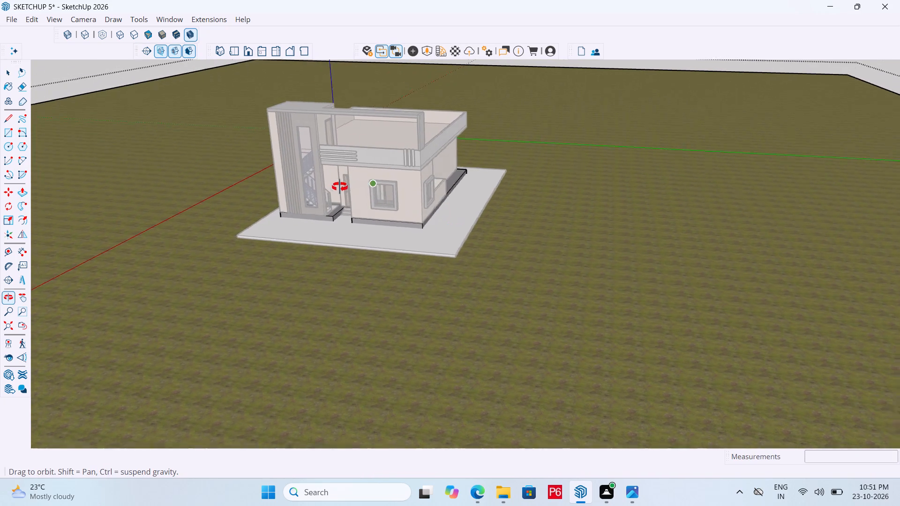
middle_drag(340, 187, 335, 175)
middle_drag(341, 136, 331, 166)
scroll(297, 160, up, 3)
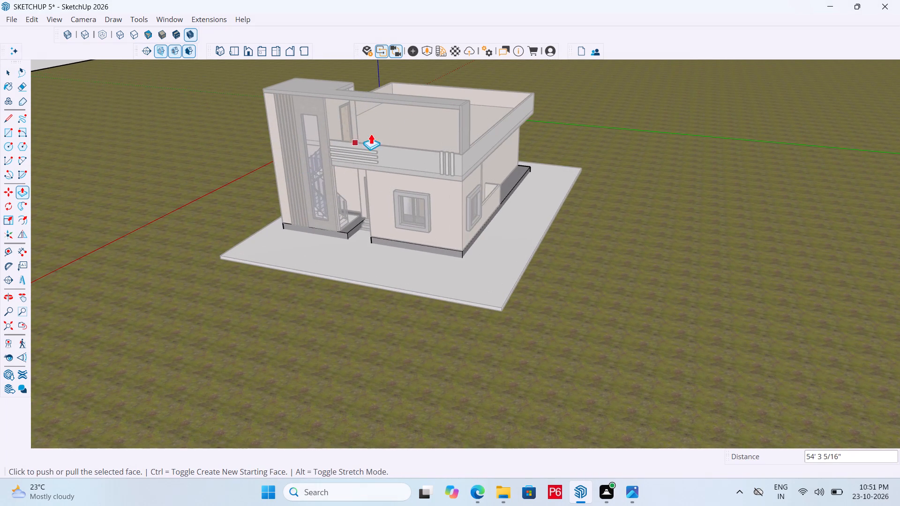
Close the ground group and save the model.
key(space)
click(596, 146)
click(590, 149)
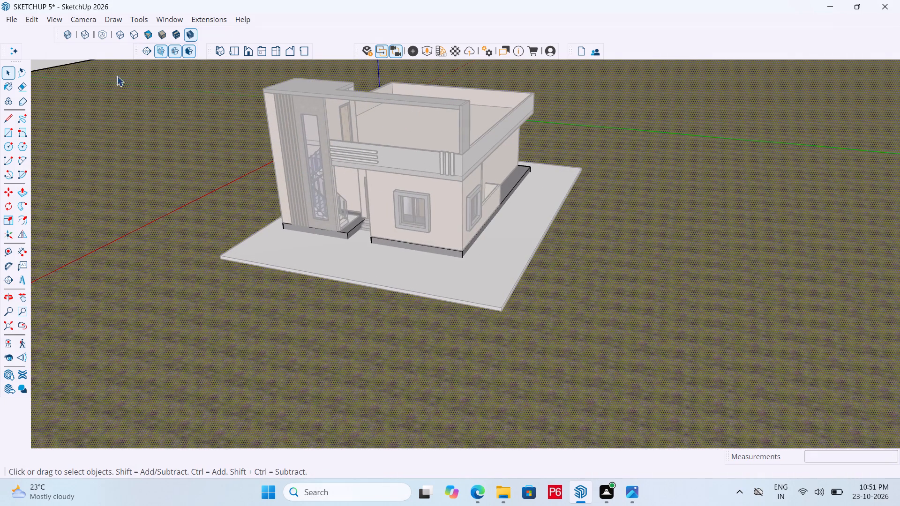
click(47, 62)
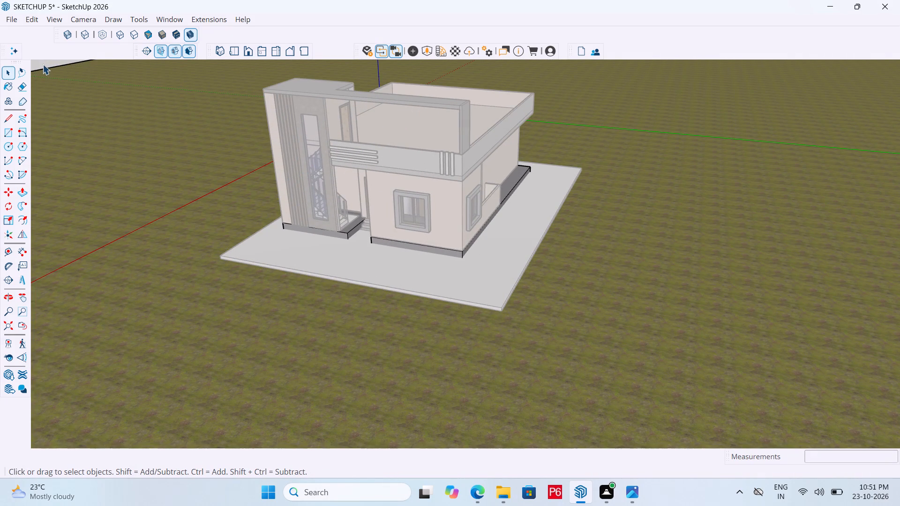
double_click(42, 64)
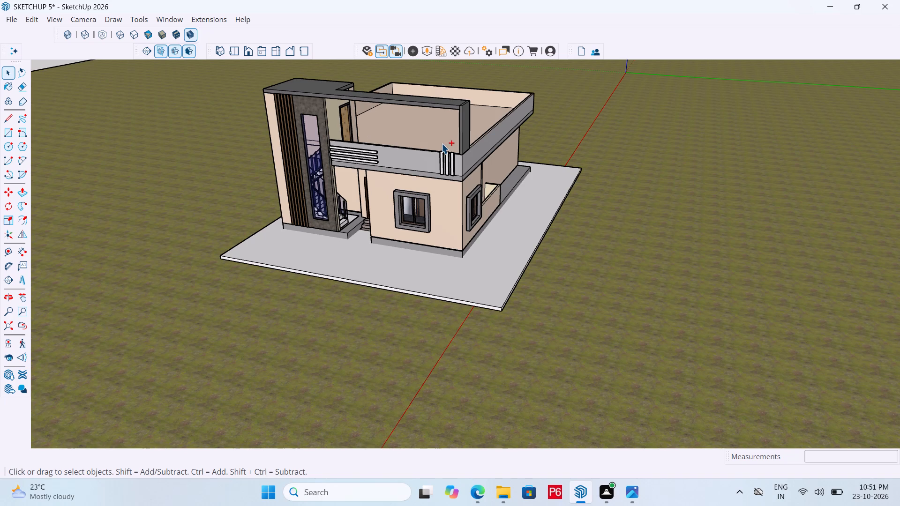
key(ctrl+s)
key(ctrl+s)
key(ctrl+s)
key(ctrl+s)
key(ctrl+s)
key(space)
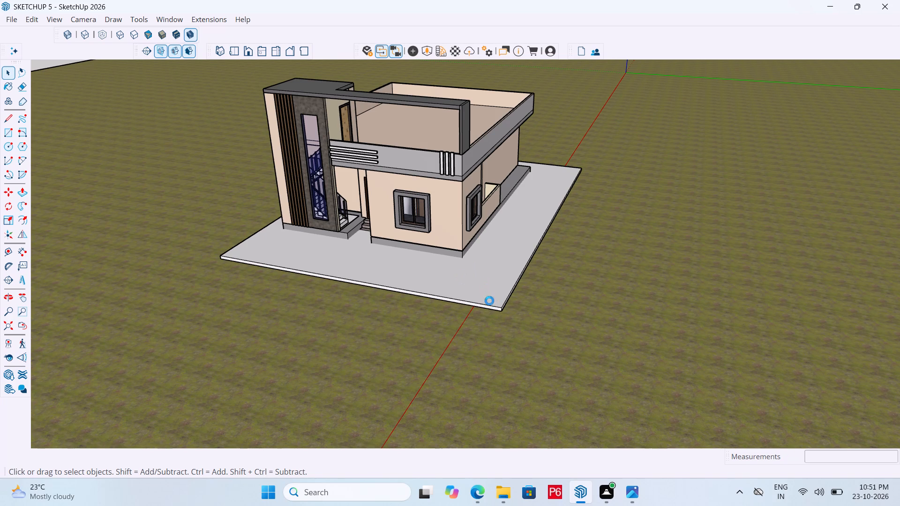
Delete the light grey base slab that surrounds the house.
click(500, 305)
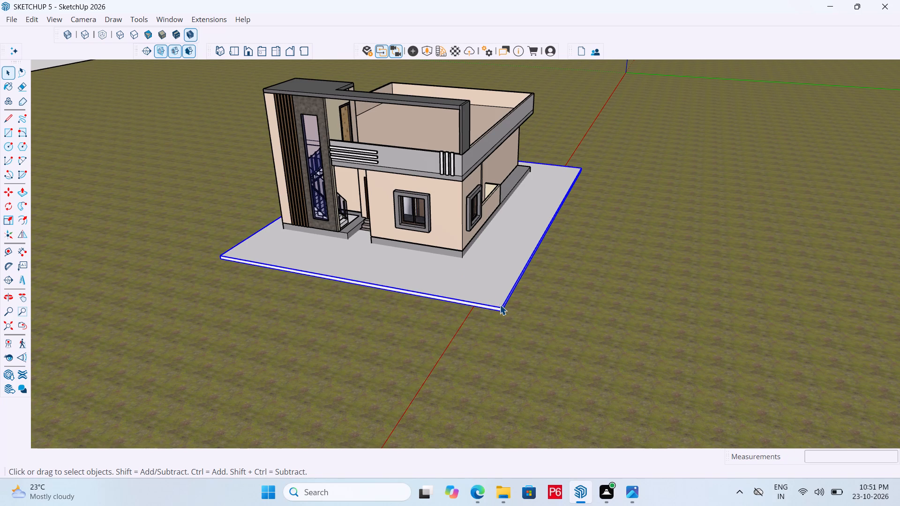
key(Delete)
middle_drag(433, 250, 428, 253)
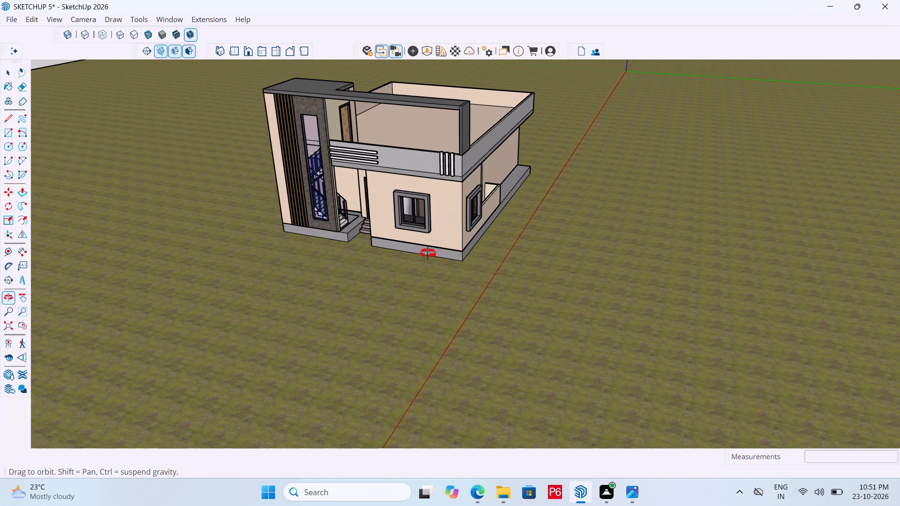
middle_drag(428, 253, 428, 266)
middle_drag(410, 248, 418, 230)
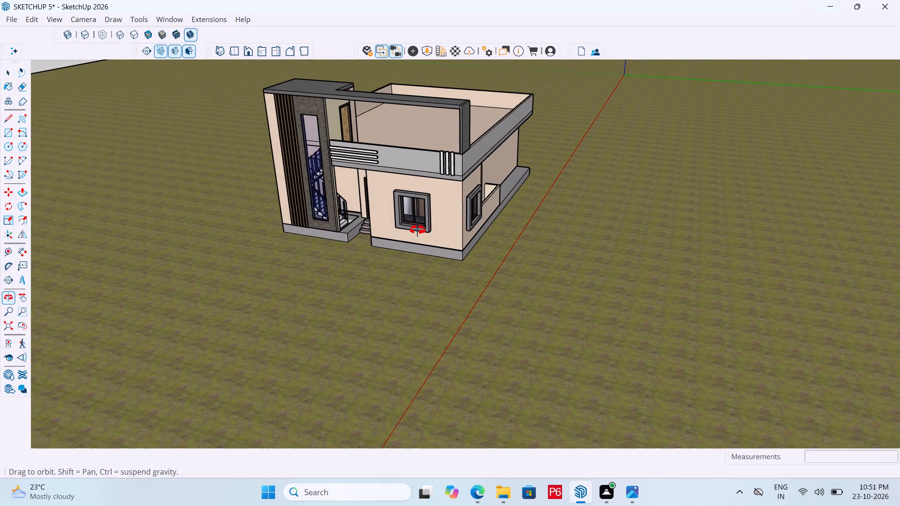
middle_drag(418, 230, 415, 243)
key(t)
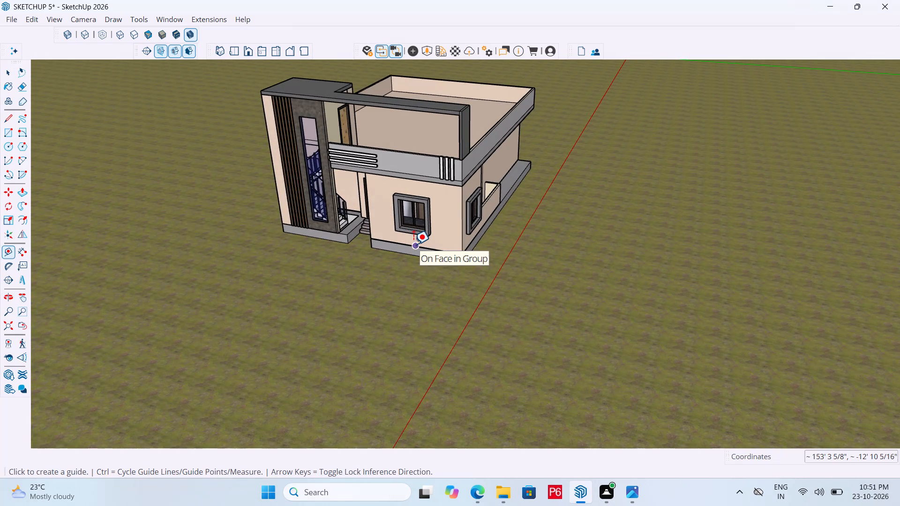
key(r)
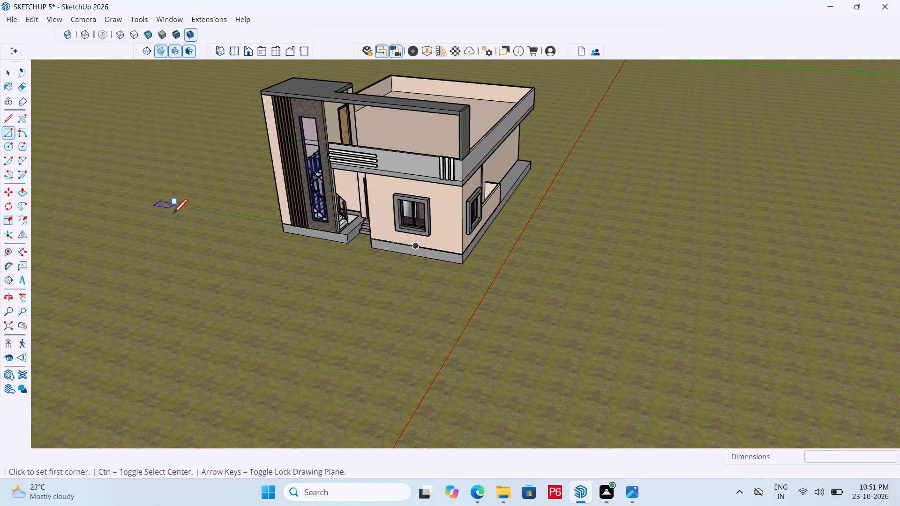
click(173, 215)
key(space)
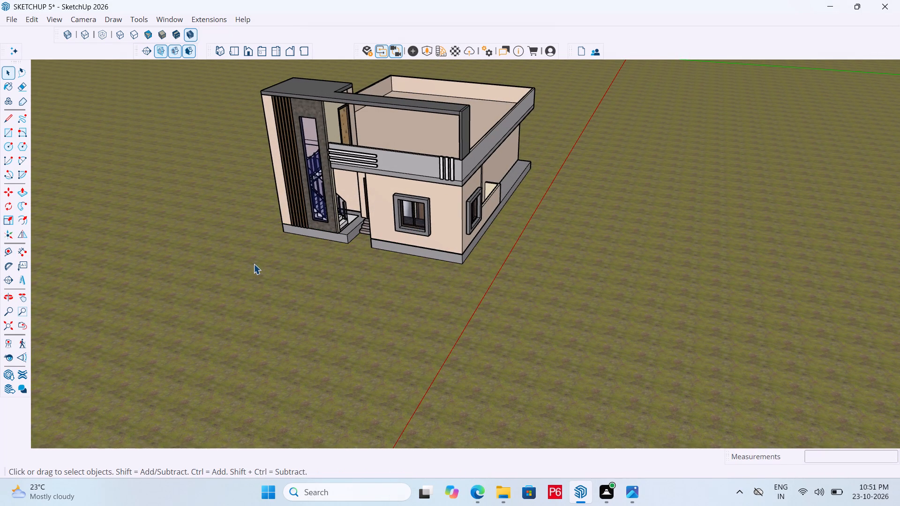
Draw a long narrow rectangle on the grass in front of the house, running parallel to its front side.
key(r)
click(173, 228)
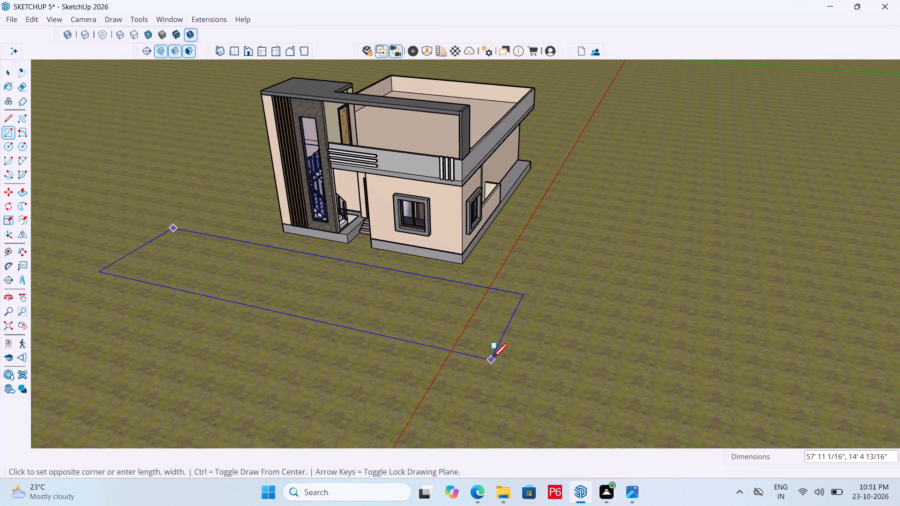
click(517, 335)
key(space)
Make the rectangle's face and edges a group and open the group for editing.
middle_drag(415, 316, 380, 320)
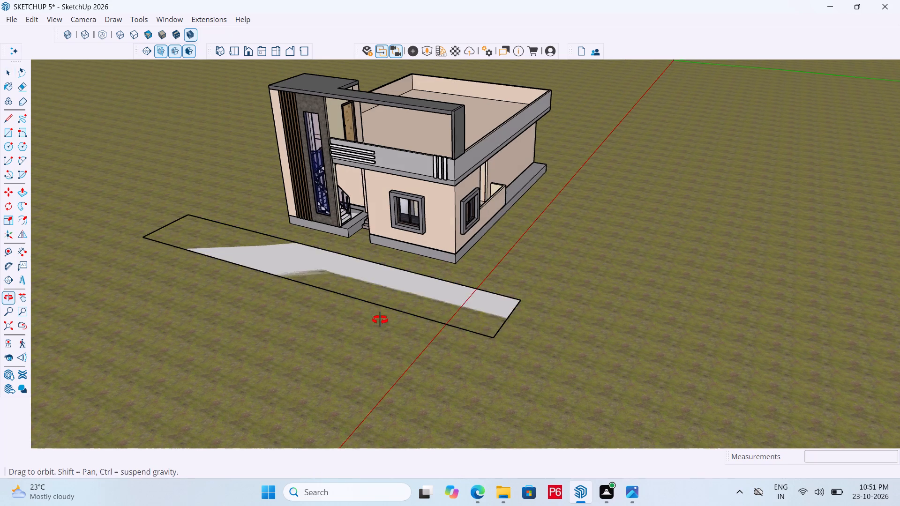
middle_drag(380, 320, 378, 321)
click(424, 311)
double_click(424, 311)
right_click(424, 311)
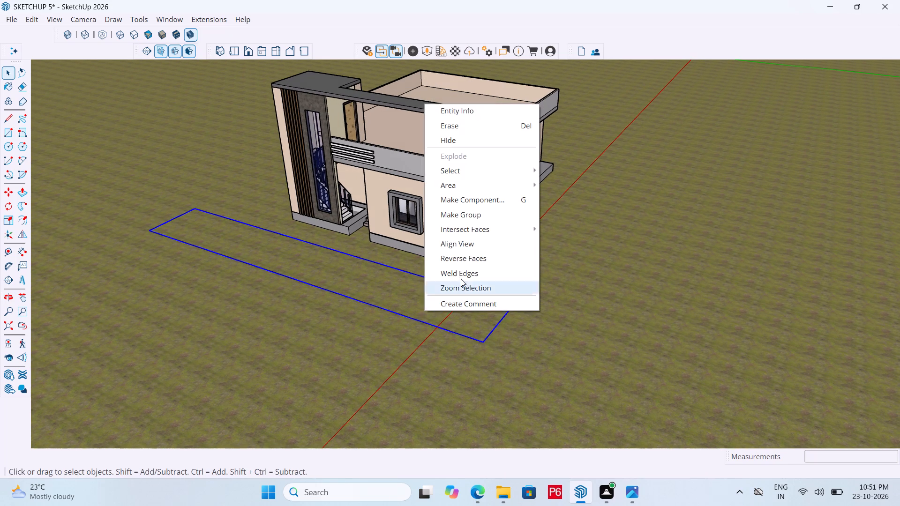
click(475, 215)
double_click(449, 301)
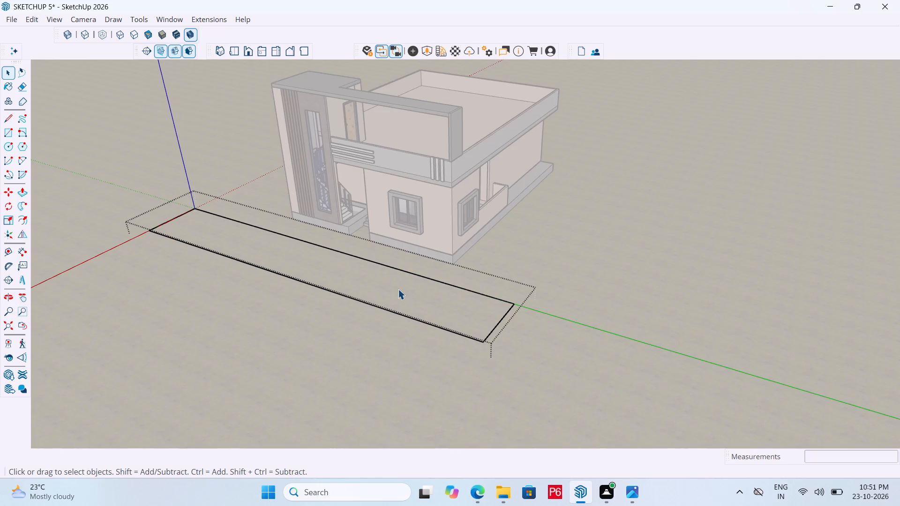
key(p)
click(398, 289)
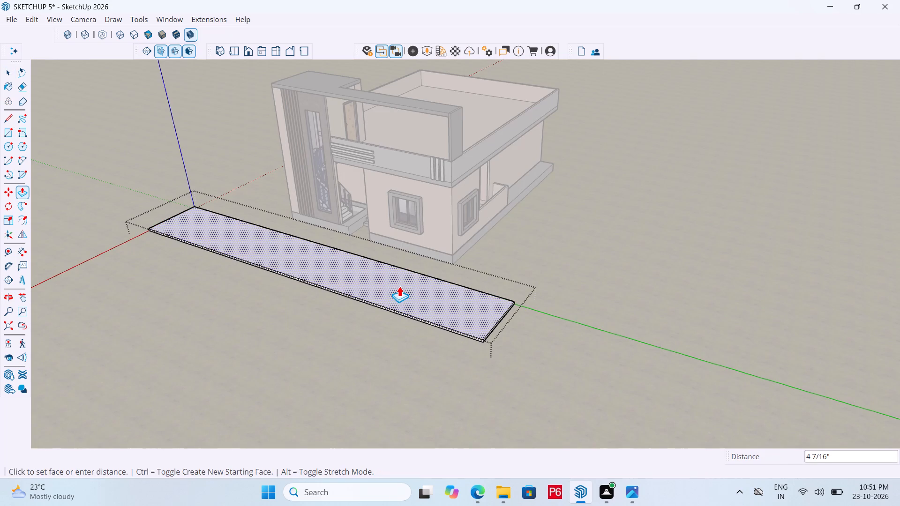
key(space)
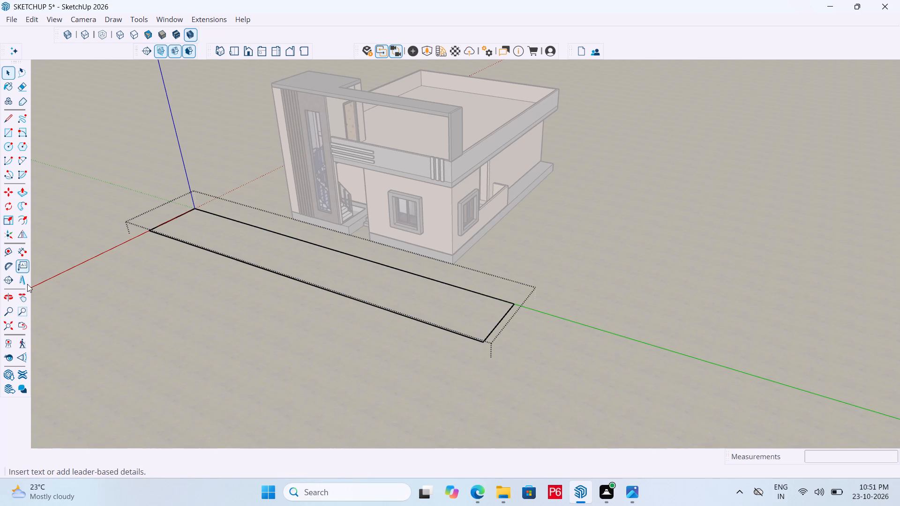
Paint the rectangle's face with the M09_Shadow_Night material from Solid Colors.
key(b)
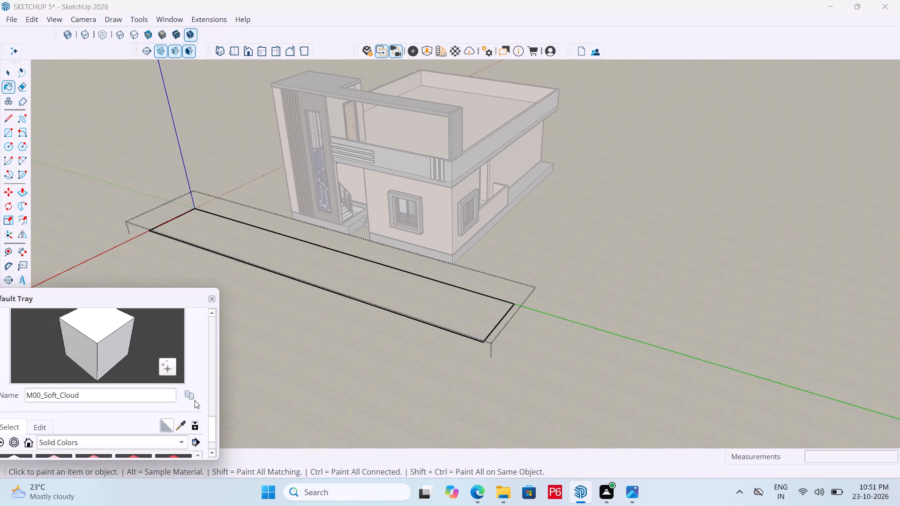
scroll(163, 407, down, 18)
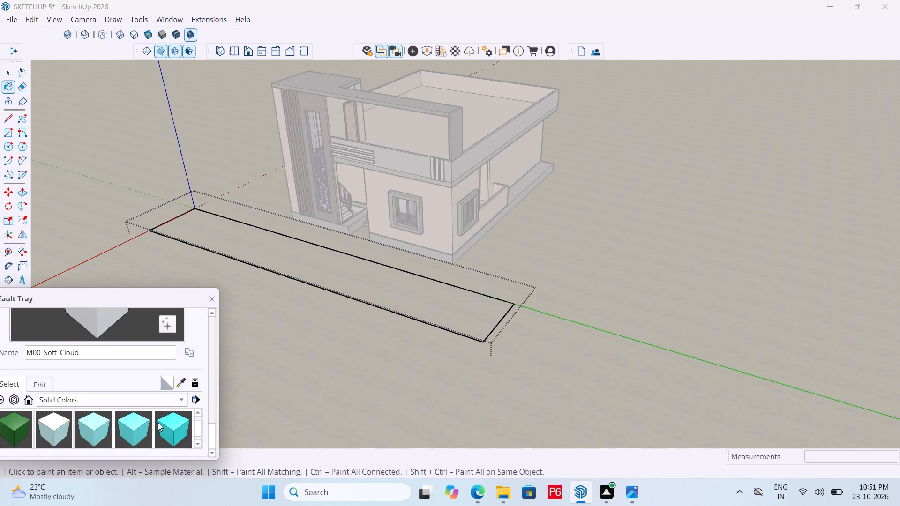
scroll(156, 425, down, 11)
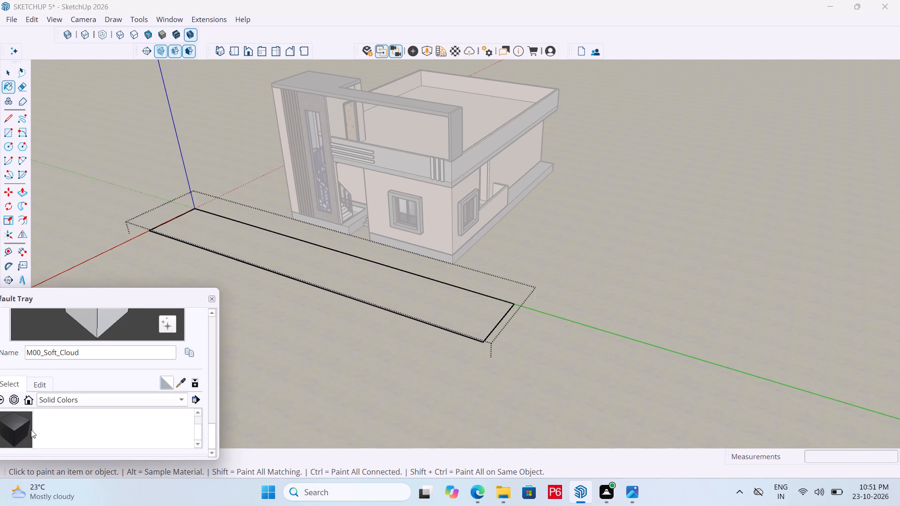
click(22, 430)
click(334, 279)
click(361, 276)
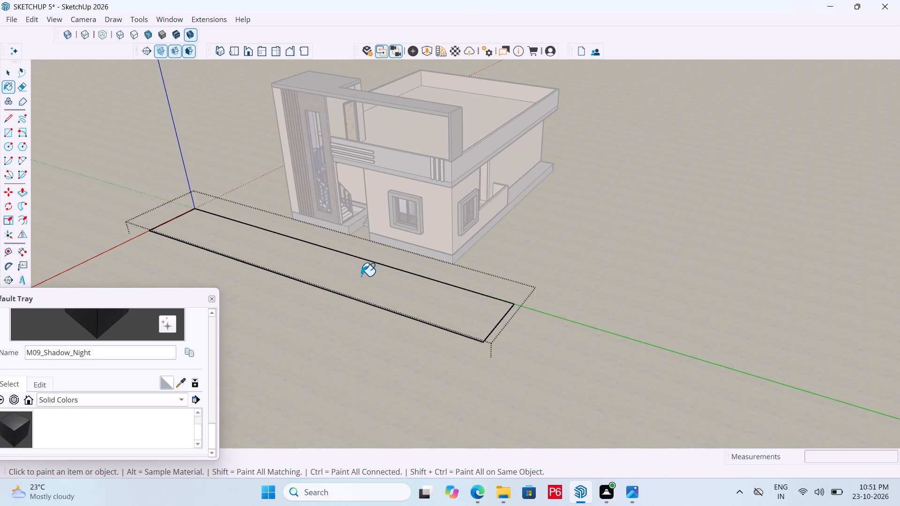
key(space)
click(213, 300)
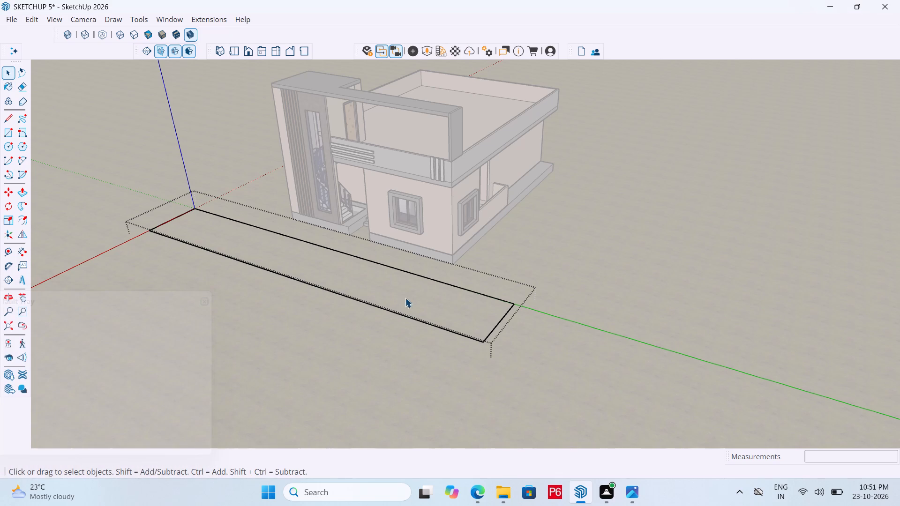
Raise the black rectangle's face by 0.2" with Push/Pull.
key(p)
click(425, 298)
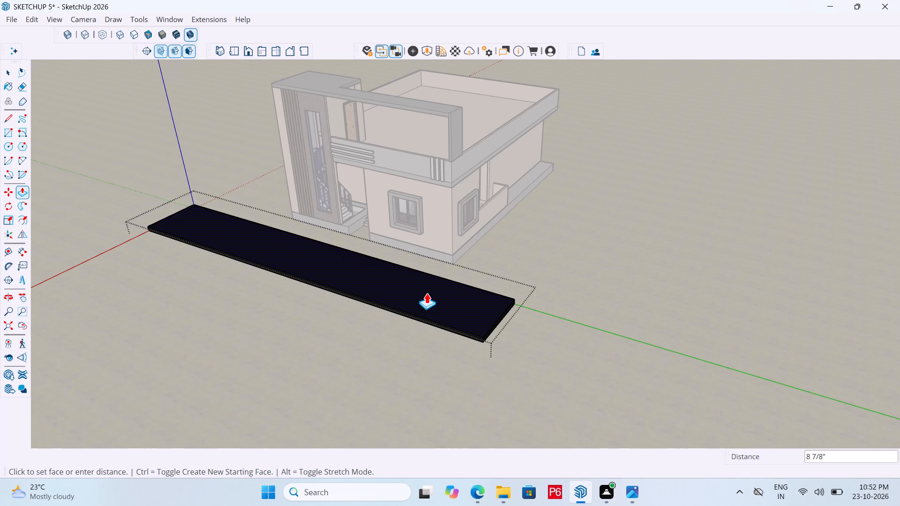
text(0.)
text(2")
key(Return)
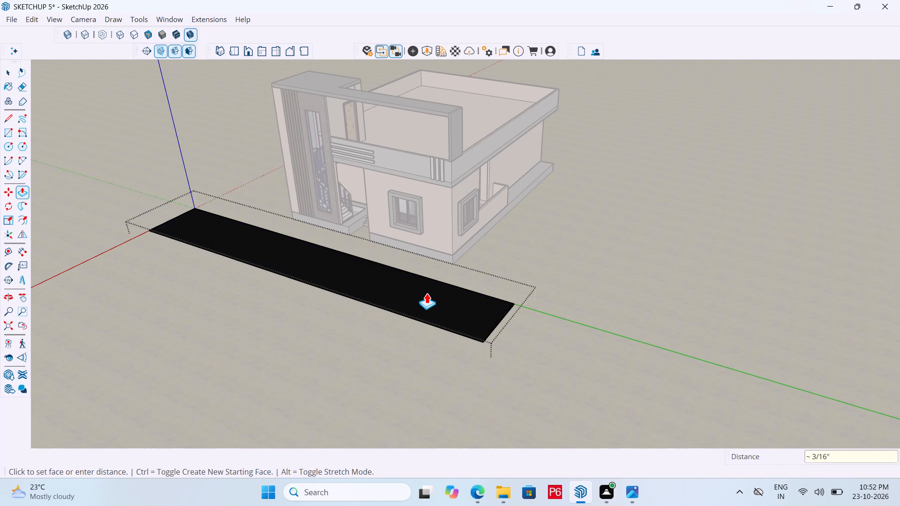
key(space)
Extend the black strip outward with Push/Pull at its end face farthest from the house's tower.
scroll(487, 339, up, 16)
middle_click(487, 339)
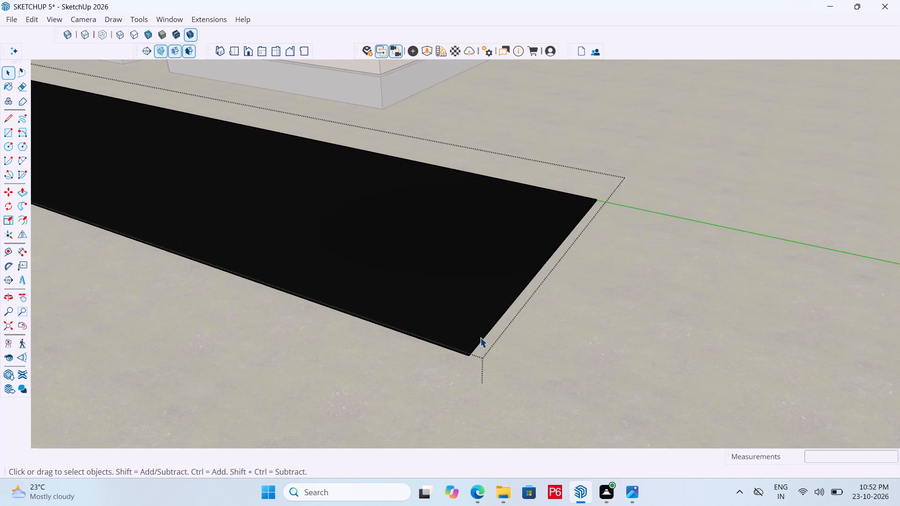
middle_drag(481, 339, 392, 289)
scroll(392, 289, up, 20)
scroll(392, 289, up, 2)
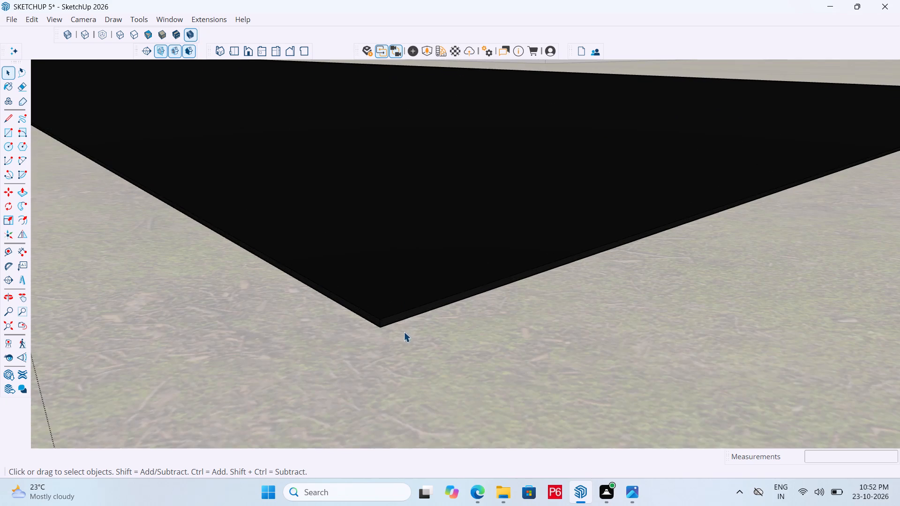
scroll(404, 332, up, 1)
click(410, 313)
key(p)
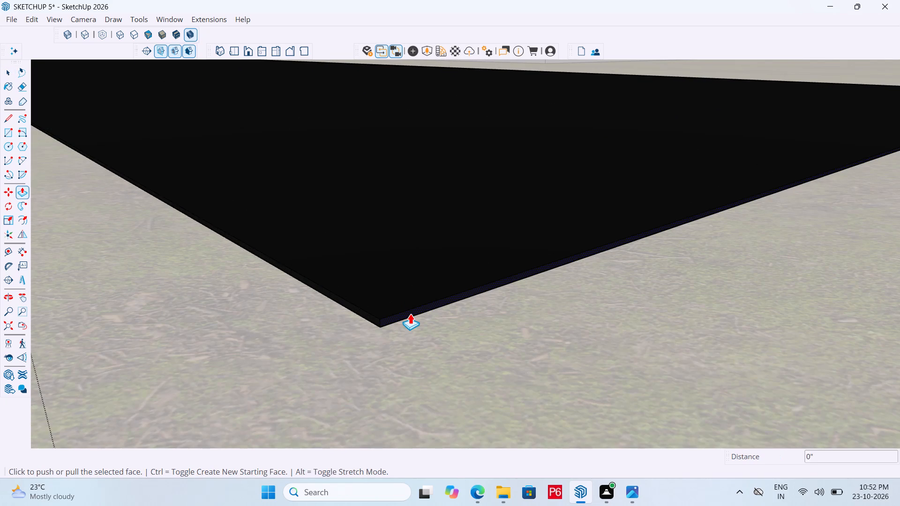
click(410, 313)
scroll(561, 388, down, 8)
scroll(360, 350, down, 15)
scroll(408, 353, down, 15)
scroll(392, 365, down, 7)
scroll(485, 358, down, 6)
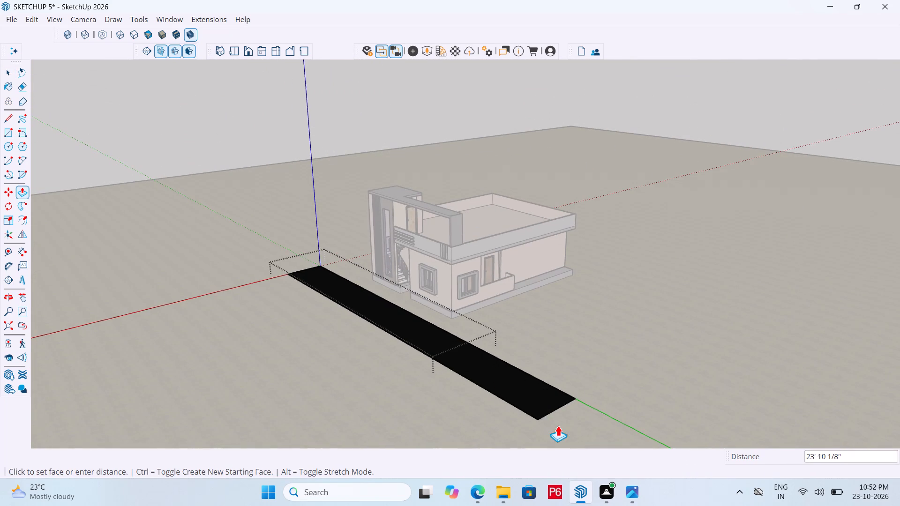
click(546, 409)
Extend the strip's opposite end, on the tower side, outward by about 14' 3" with Push/Pull and close the group.
middle_drag(281, 332, 795, 347)
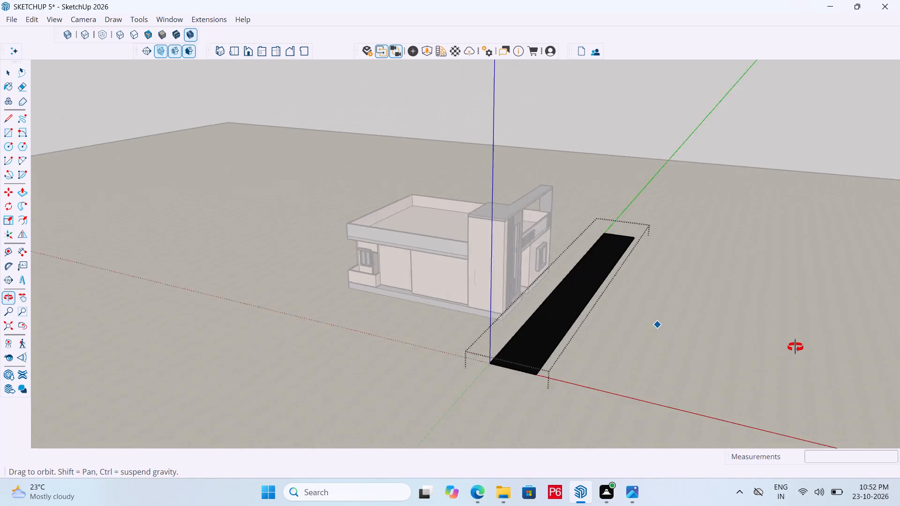
middle_drag(795, 347, 797, 347)
scroll(443, 448, up, 20)
scroll(443, 448, up, 1)
key(space)
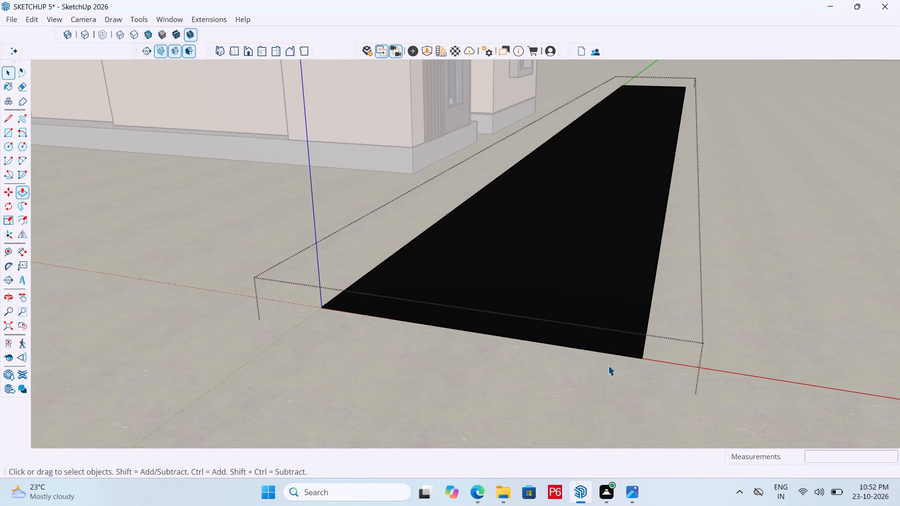
scroll(657, 341, up, 11)
click(637, 366)
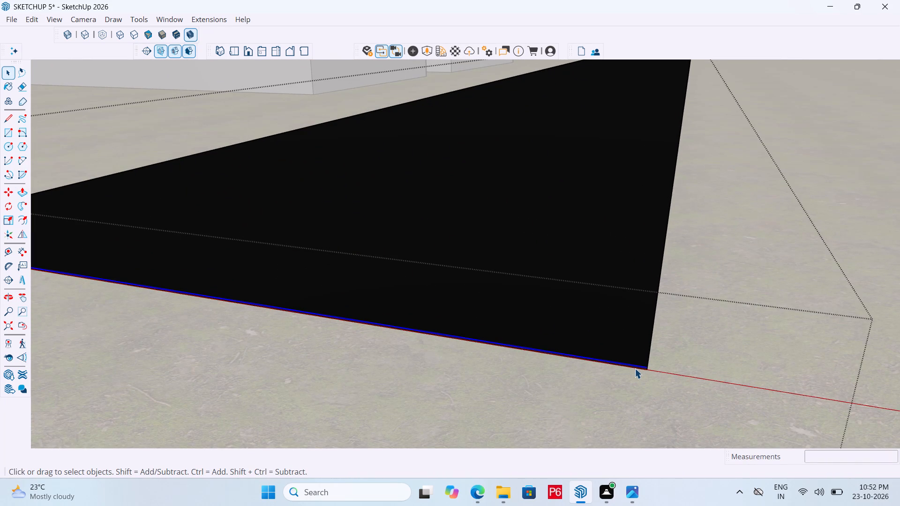
scroll(635, 368, up, 10)
click(646, 365)
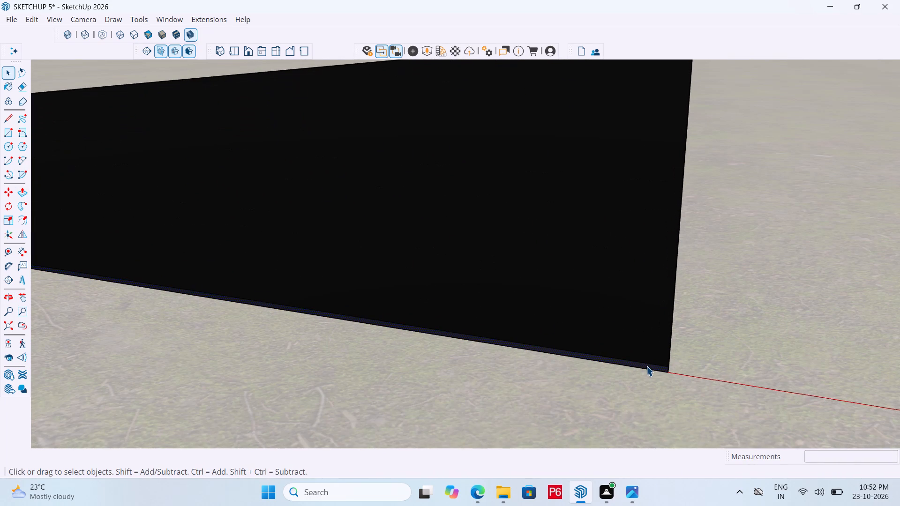
key(p)
click(646, 366)
scroll(539, 333, down, 6)
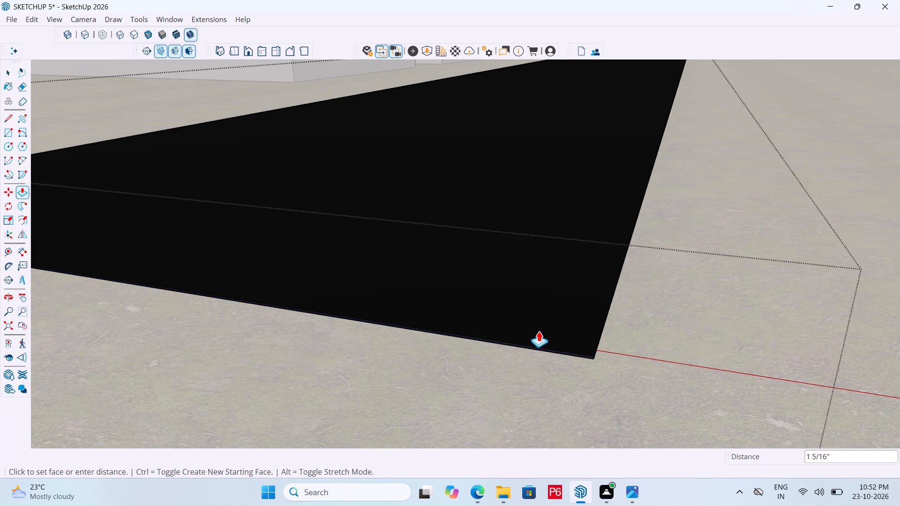
scroll(539, 331, down, 15)
scroll(553, 339, down, 14)
middle_drag(529, 357, 425, 448)
scroll(480, 331, down, 7)
click(293, 377)
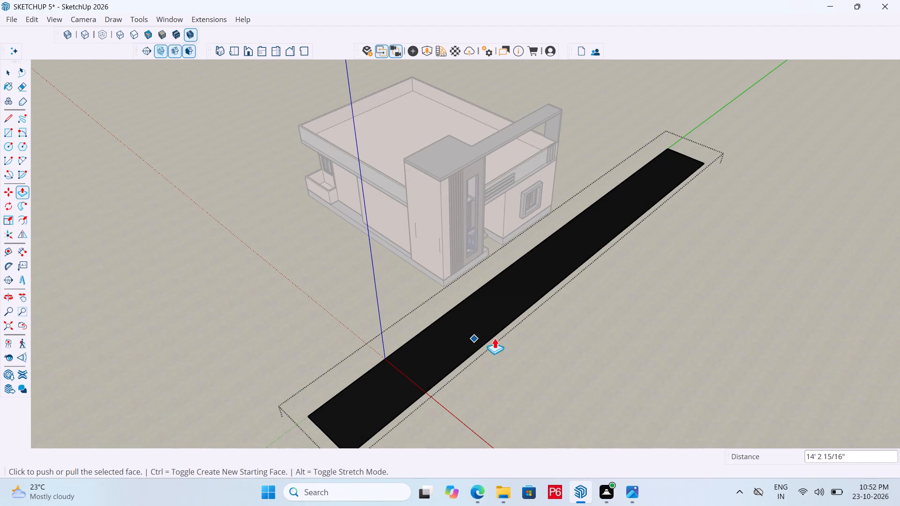
middle_drag(493, 337, 304, 346)
key(space)
click(601, 352)
Move the black road strip closer to the house's front, picking it up by its house-side edge.
scroll(323, 275, down, 4)
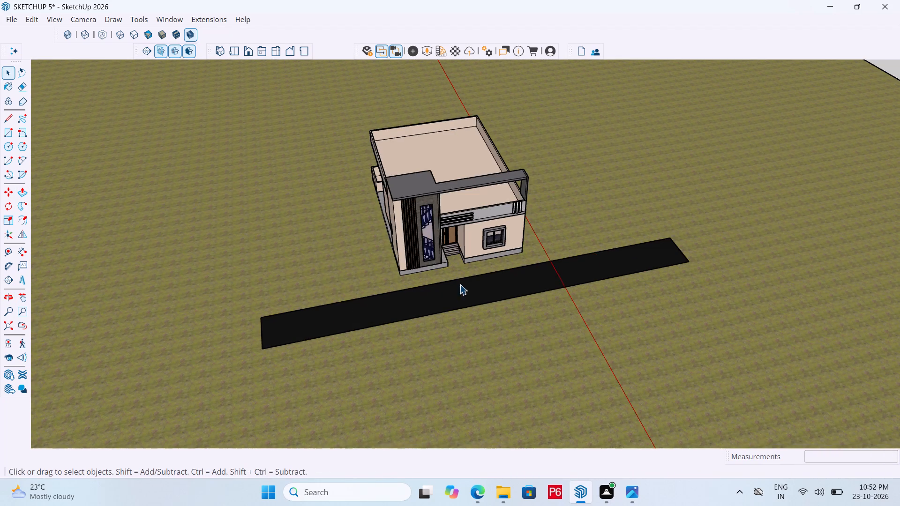
middle_drag(605, 278, 323, 268)
click(473, 315)
middle_drag(547, 308, 425, 277)
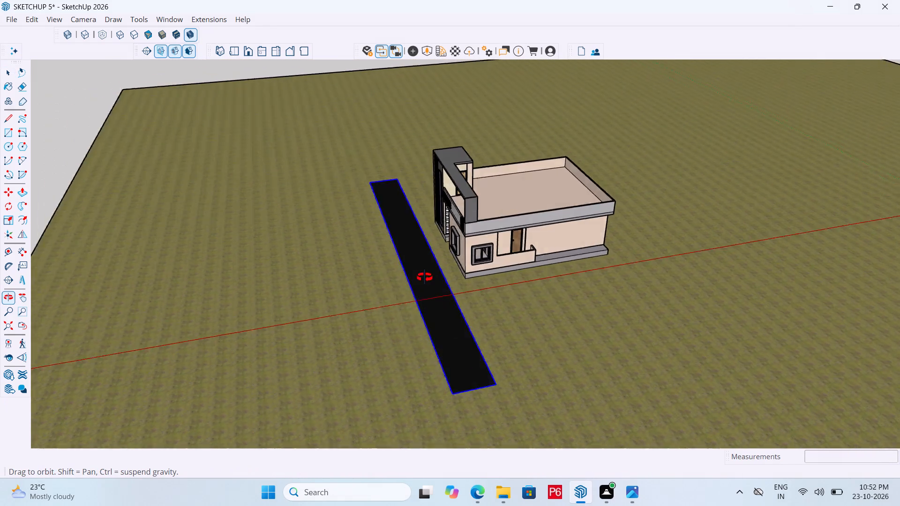
middle_drag(425, 277, 341, 269)
scroll(425, 240, up, 16)
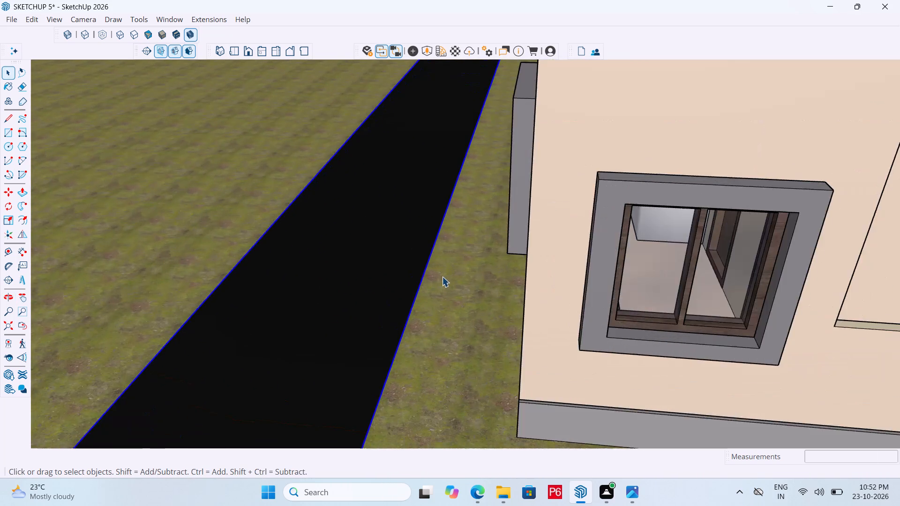
middle_drag(444, 285, 529, 286)
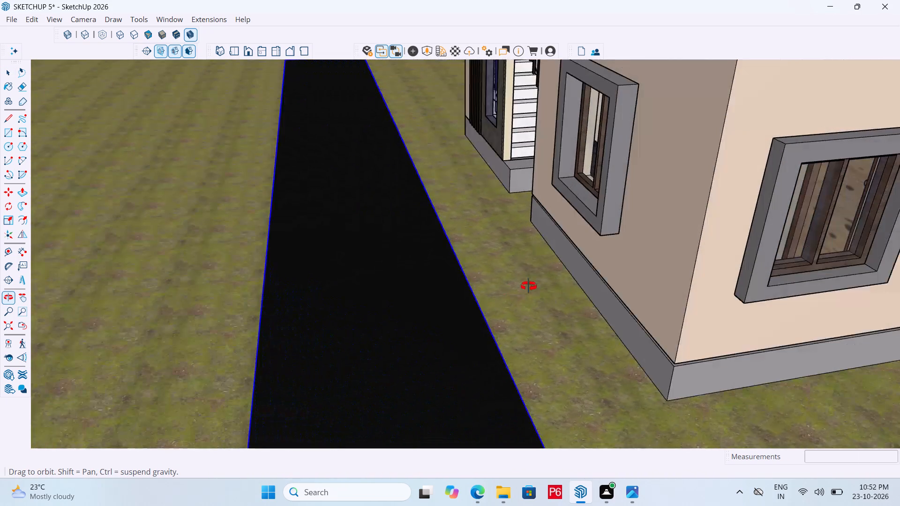
middle_drag(529, 286, 389, 265)
scroll(373, 298, up, 8)
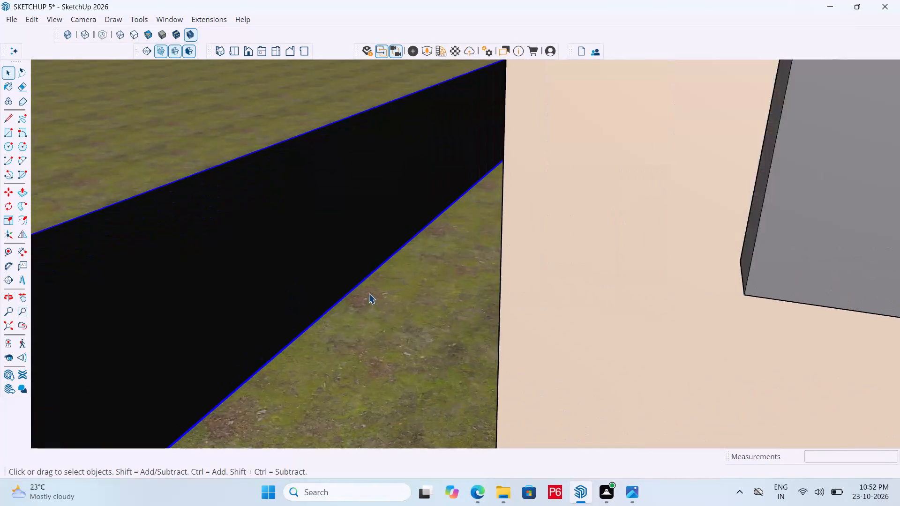
scroll(368, 293, up, 17)
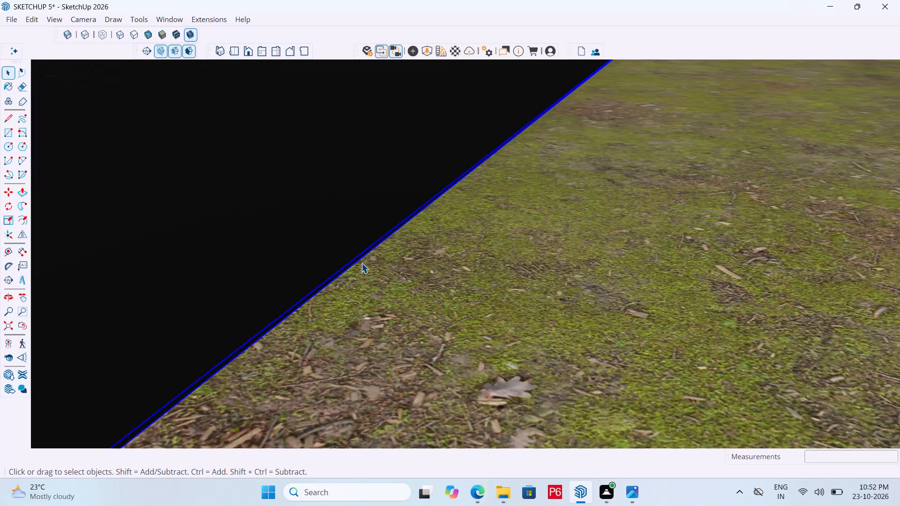
key(m)
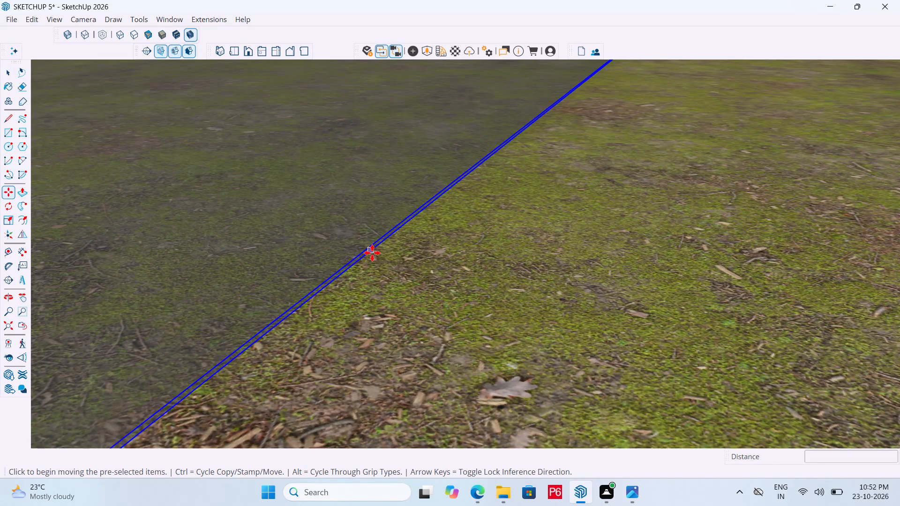
click(372, 253)
scroll(558, 298, down, 6)
scroll(432, 266, down, 7)
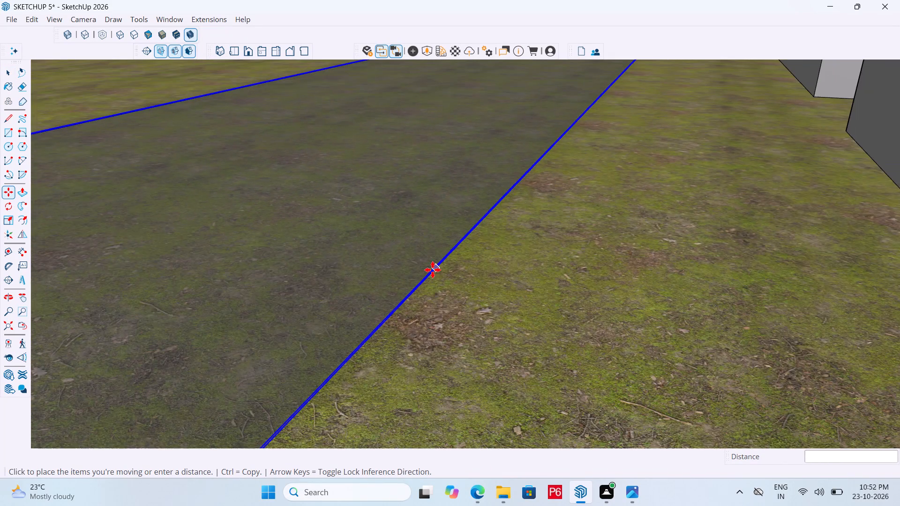
click(713, 342)
scroll(529, 298, down, 2)
middle_drag(529, 298, 754, 310)
scroll(539, 283, down, 7)
scroll(533, 330, down, 7)
middle_drag(438, 311, 630, 335)
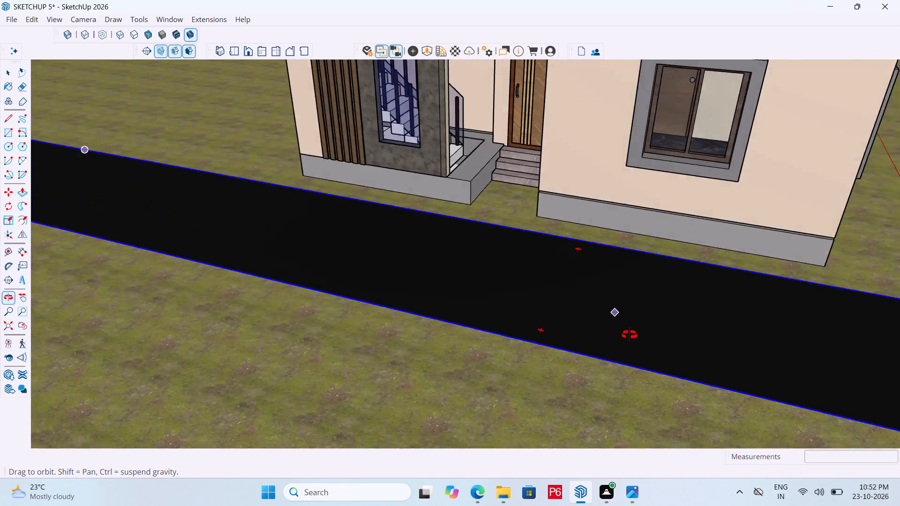
middle_drag(630, 335, 642, 331)
Save the model and release the Move tool.
key(ctrl+s)
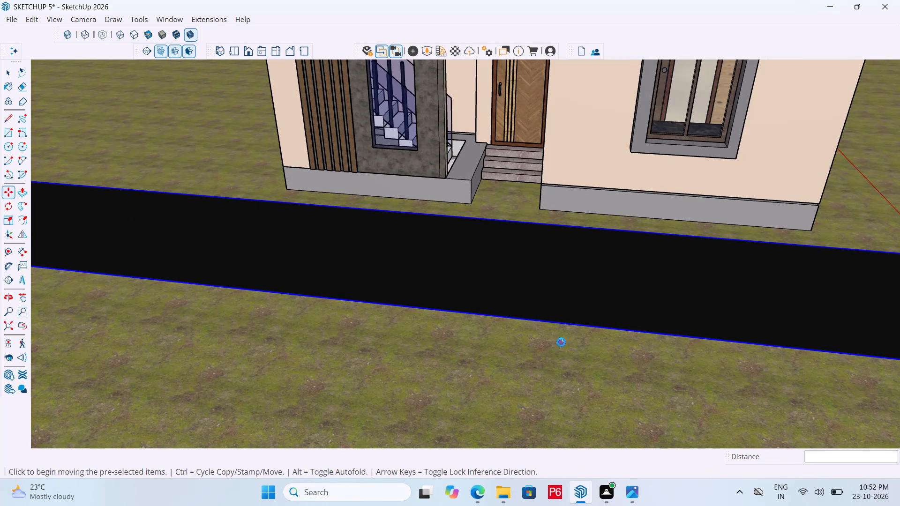
key(ctrl+s)
key(ctrl+s)
key(space)
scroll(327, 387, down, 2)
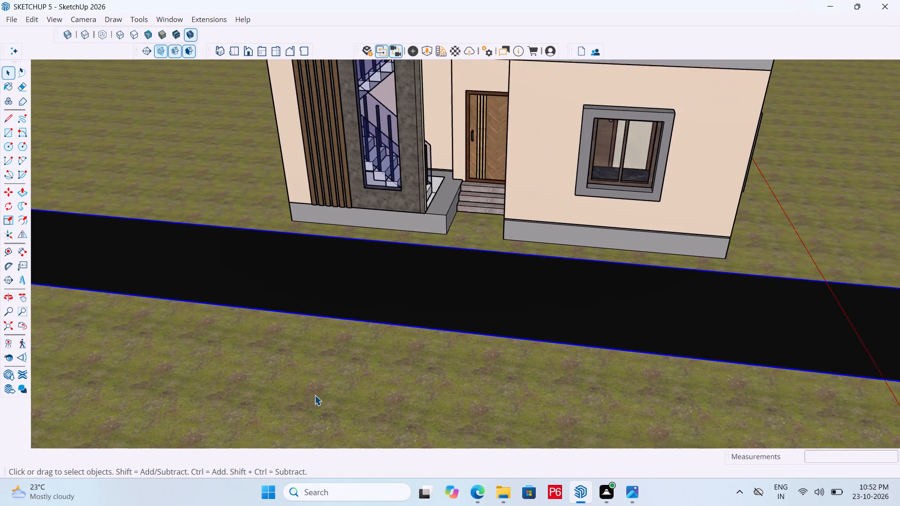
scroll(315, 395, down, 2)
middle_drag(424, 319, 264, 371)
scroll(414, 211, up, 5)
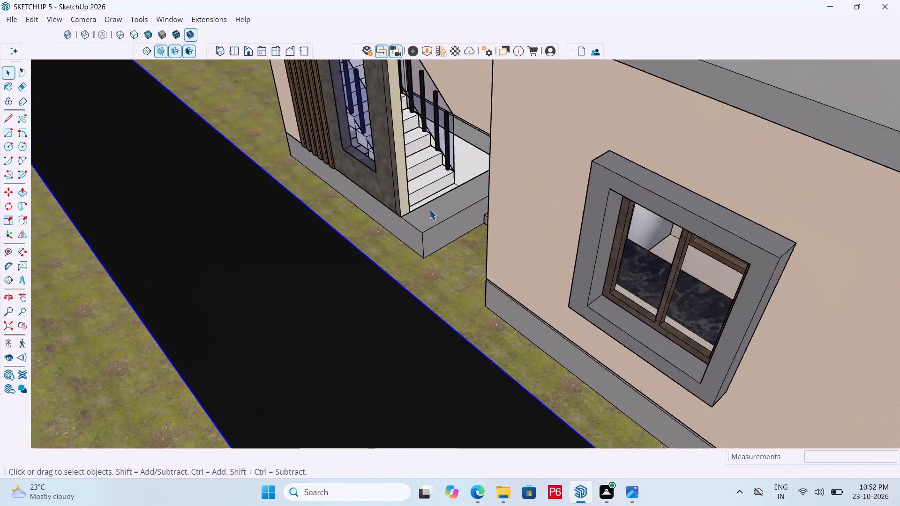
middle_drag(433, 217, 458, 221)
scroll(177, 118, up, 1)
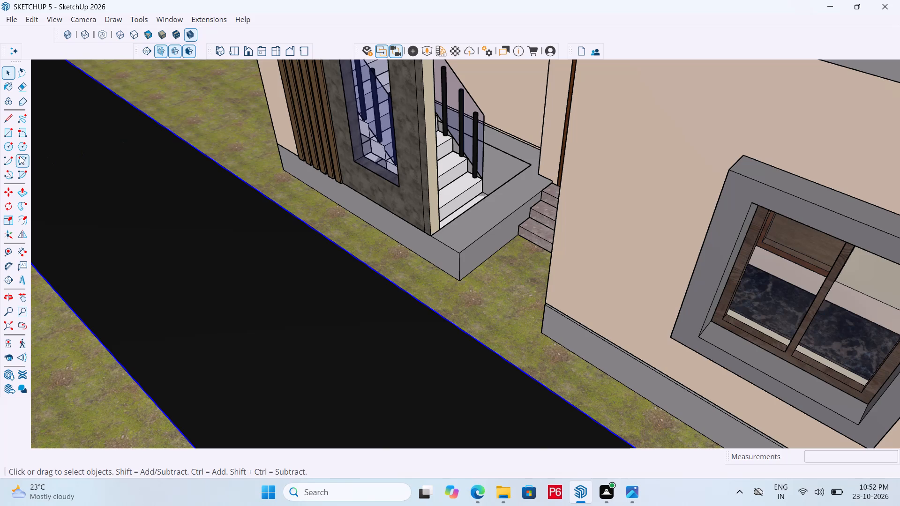
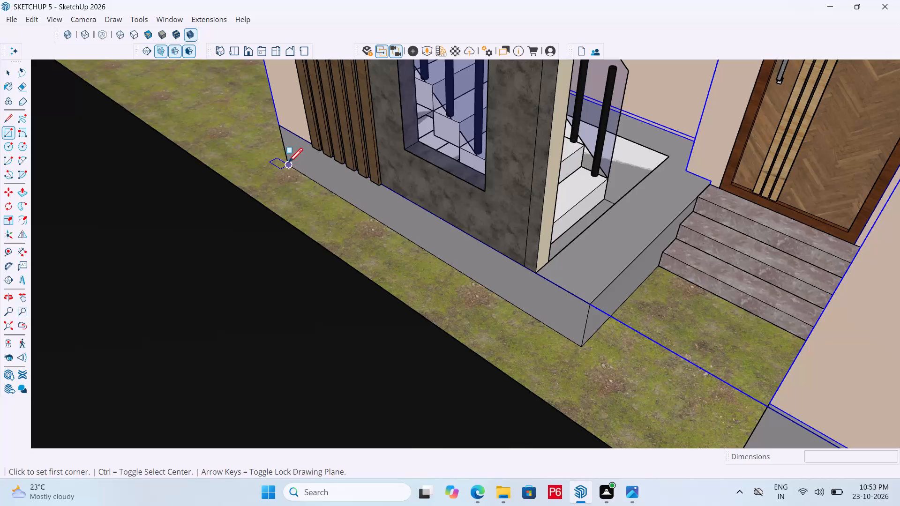
Draw a rectangle about 11' 5" by 1' 10" on the grass between the tower's plinth and the road, and group it.
click(288, 164)
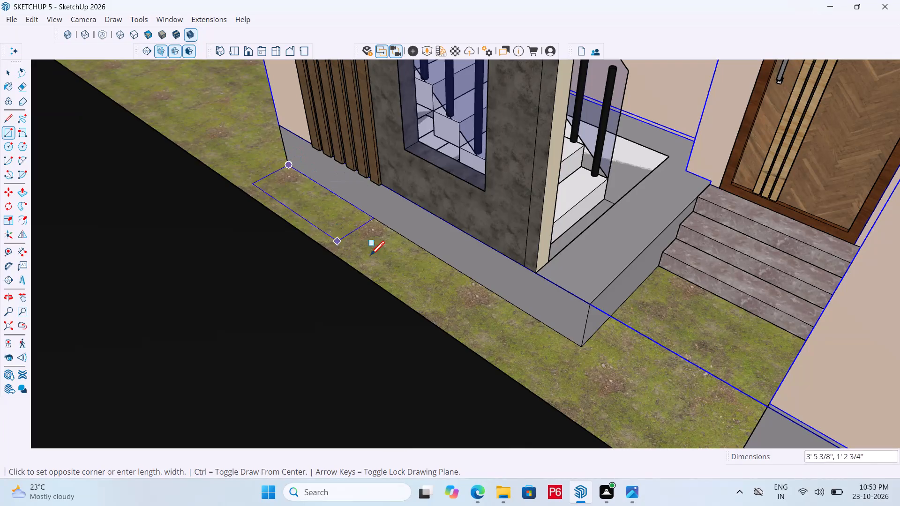
click(533, 393)
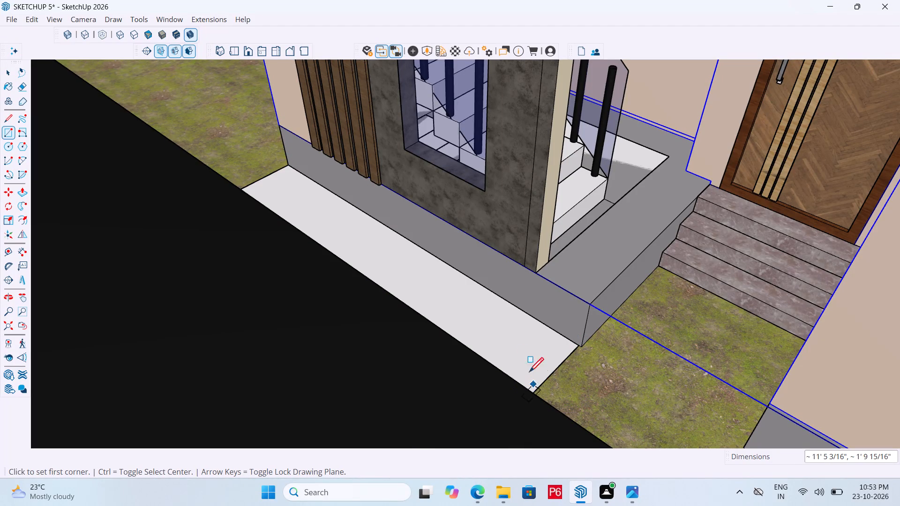
key(space)
double_click(430, 290)
right_click(410, 279)
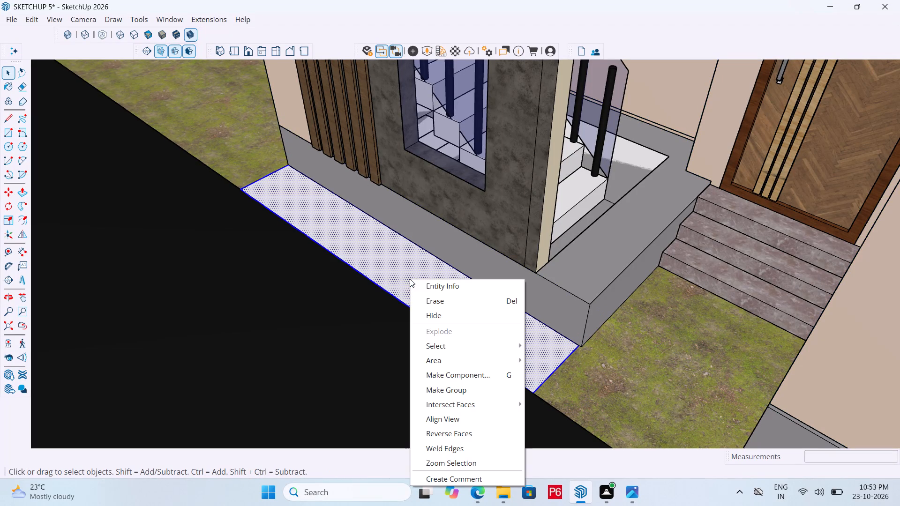
click(459, 387)
key(space)
Open the new group and offset the rectangle's outline slightly inward to form a narrow planter rim.
double_click(384, 247)
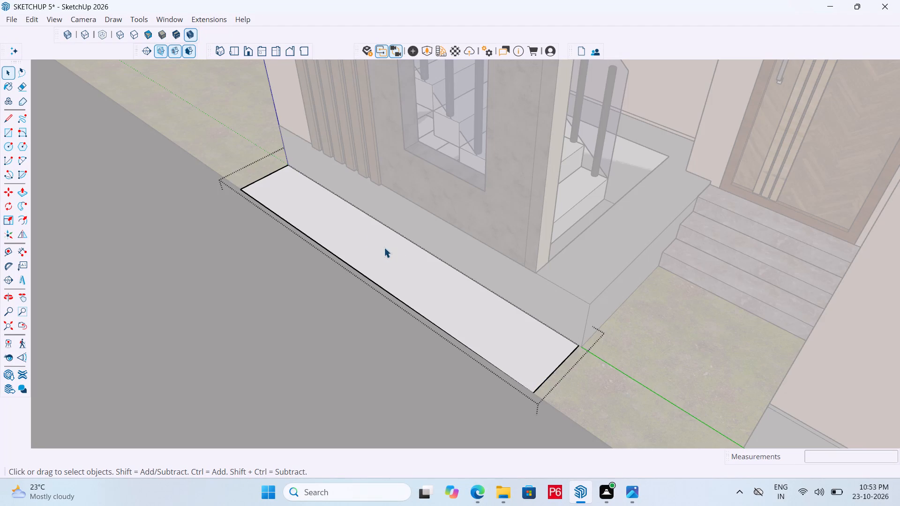
click(346, 226)
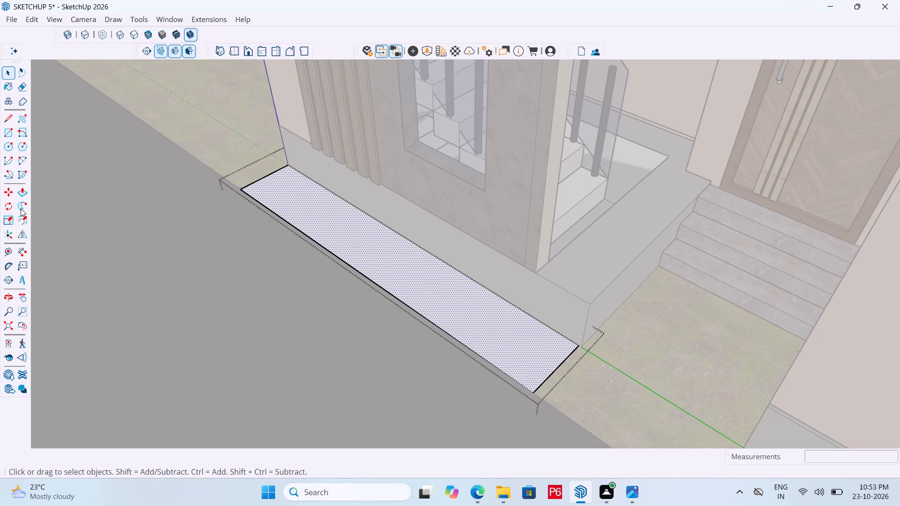
click(22, 223)
click(274, 200)
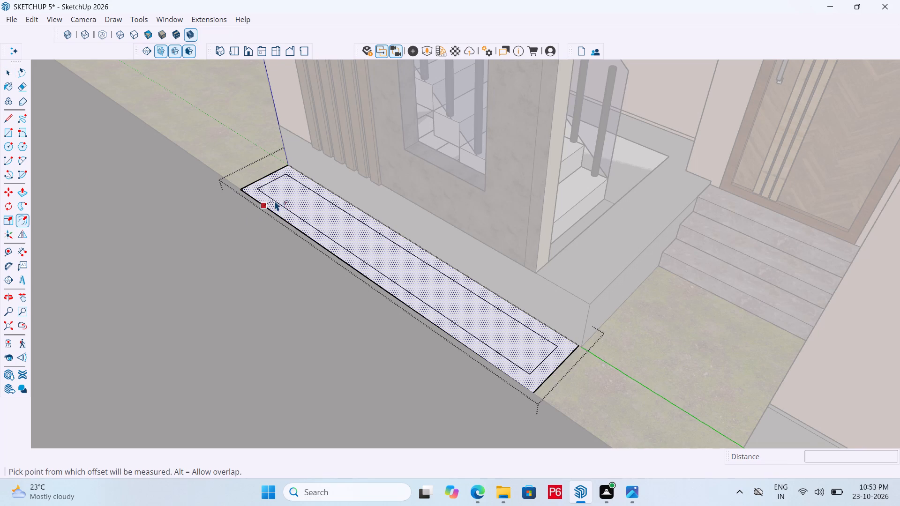
click(277, 208)
key(space)
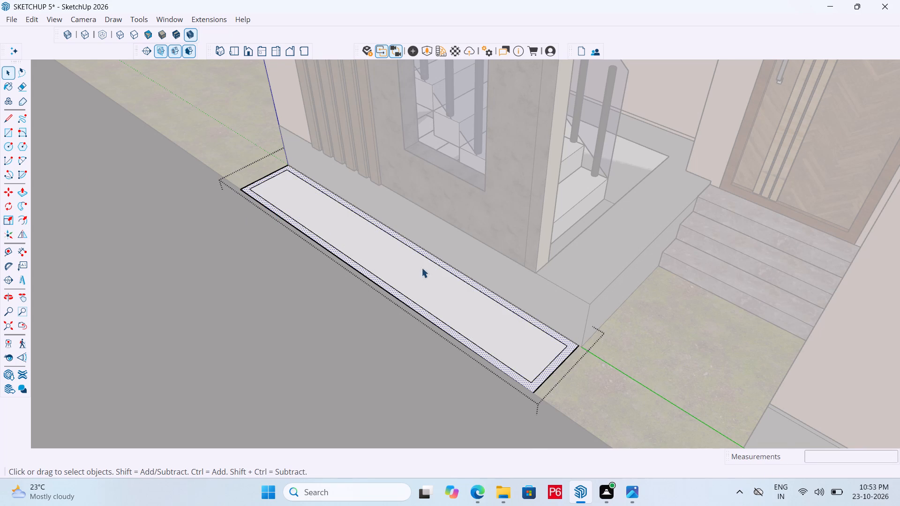
Push/Pull the rim face upward to the plinth's top level to form the planter walls, and save the model.
scroll(456, 278, up, 5)
scroll(254, 300, down, 5)
middle_drag(502, 418, 501, 392)
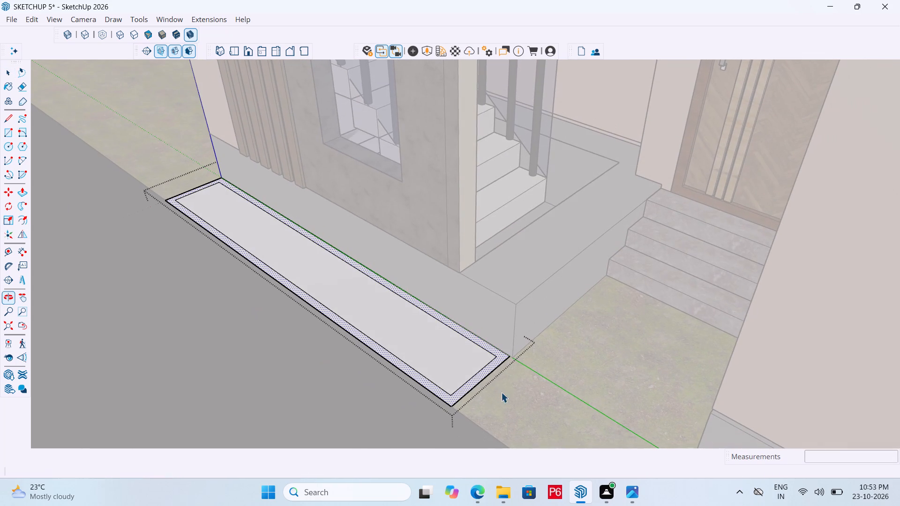
click(22, 194)
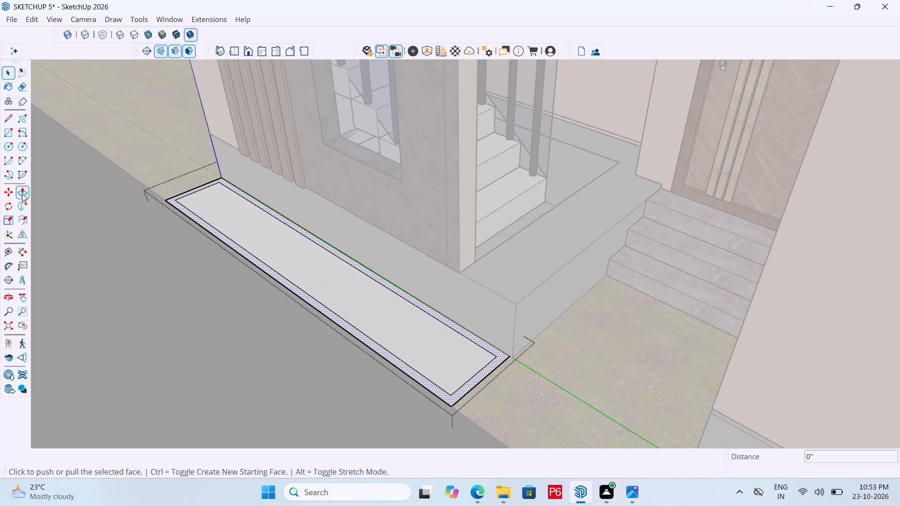
scroll(471, 378, up, 5)
click(468, 386)
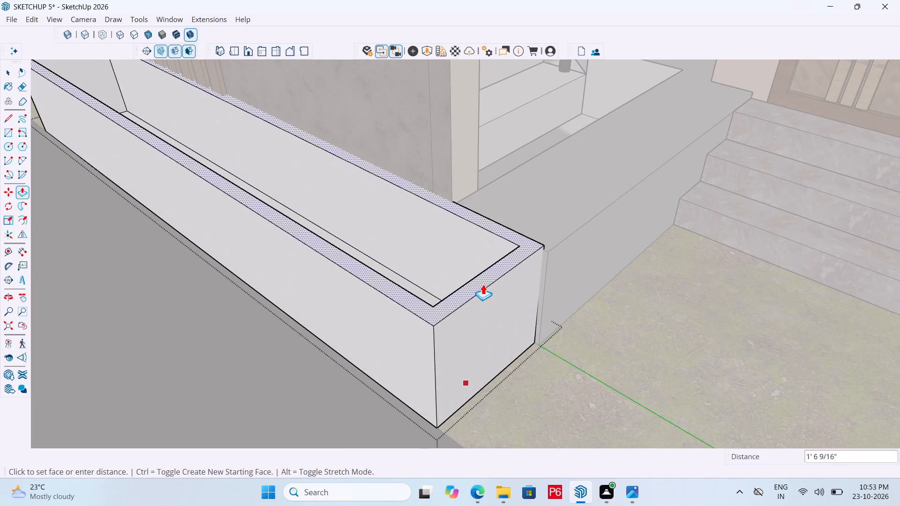
click(562, 239)
scroll(439, 342, down, 4)
middle_drag(439, 343, 439, 349)
middle_drag(432, 352, 430, 357)
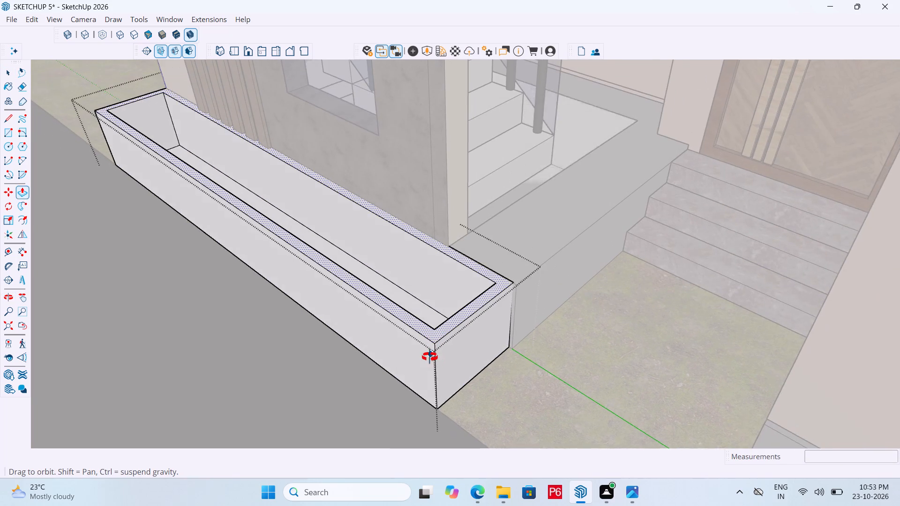
middle_drag(430, 357, 423, 362)
key(ctrl+s)
key(ctrl+s)
key(ctrl+s)
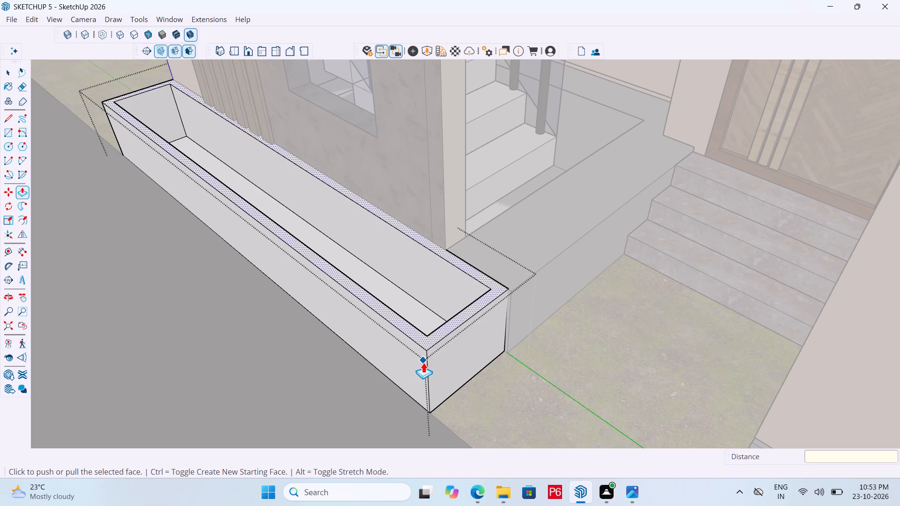
Lower the planter's rim by about 8 5/16" with Push/Pull.
key(space)
key(p)
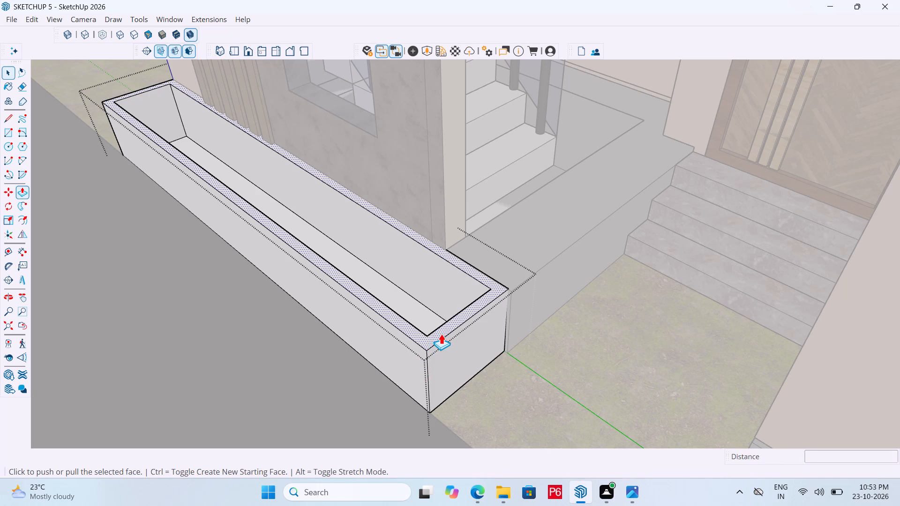
click(441, 332)
click(438, 363)
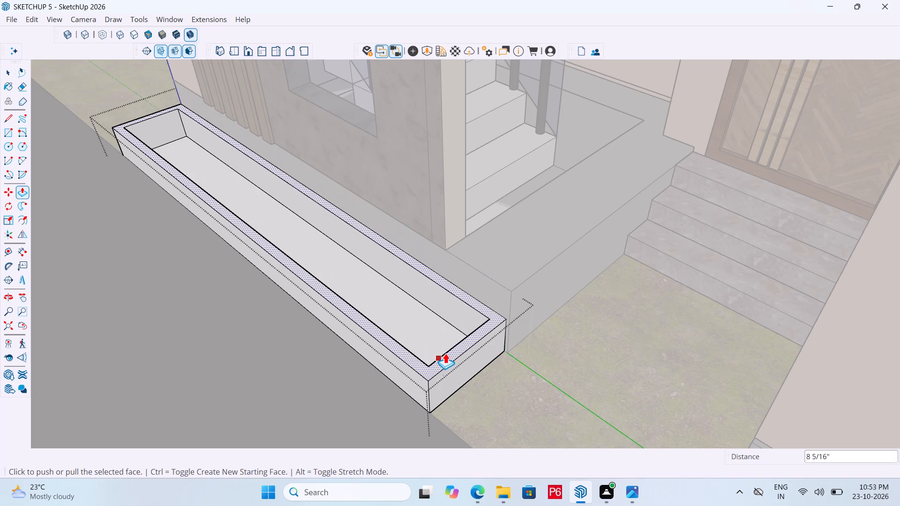
middle_drag(451, 338, 492, 308)
scroll(487, 316, down, 5)
key(space)
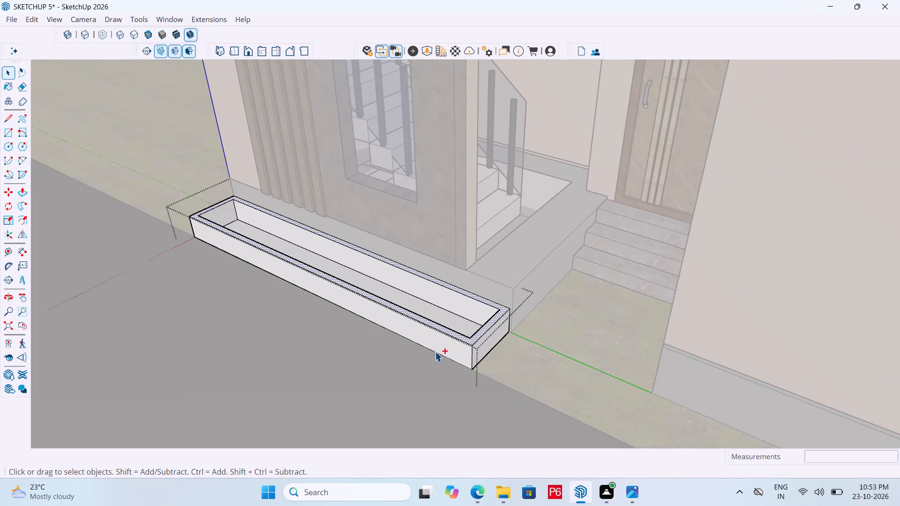
Save the model and close the planter group.
key(ctrl+s)
key(ctrl+s)
key(ctrl+s)
key(ctrl+s)
key(ctrl+s)
key(space)
scroll(334, 368, down, 11)
scroll(410, 357, down, 5)
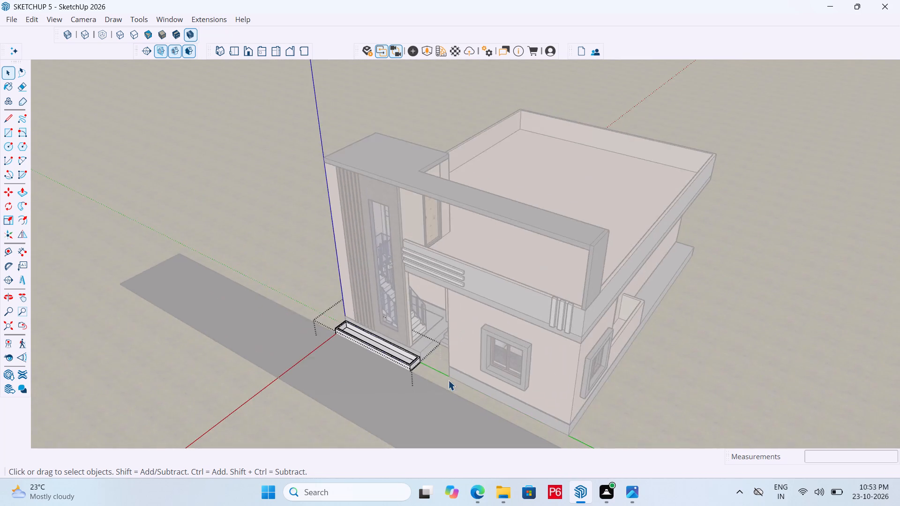
scroll(448, 380, down, 9)
double_click(204, 110)
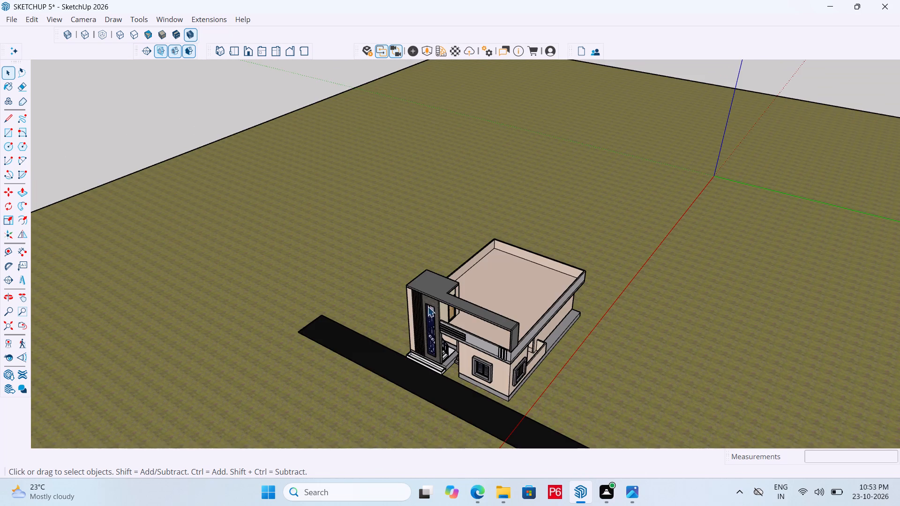
Copy the planter along the house's front, aligning its end with the plinth's outer corner farthest from the tower.
middle_drag(436, 310, 498, 273)
scroll(498, 348, up, 12)
scroll(452, 377, up, 6)
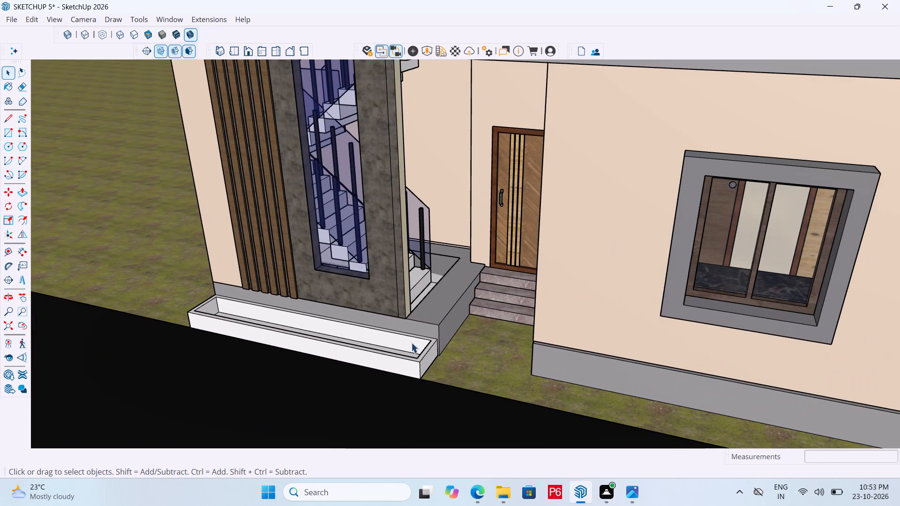
click(418, 355)
scroll(317, 320, down, 5)
middle_drag(440, 375, 334, 390)
scroll(333, 331, up, 2)
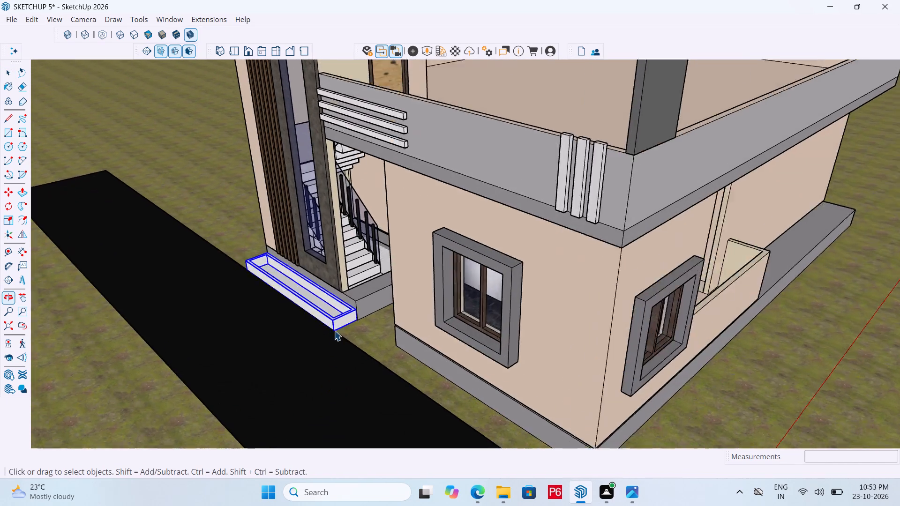
scroll(334, 330, up, 20)
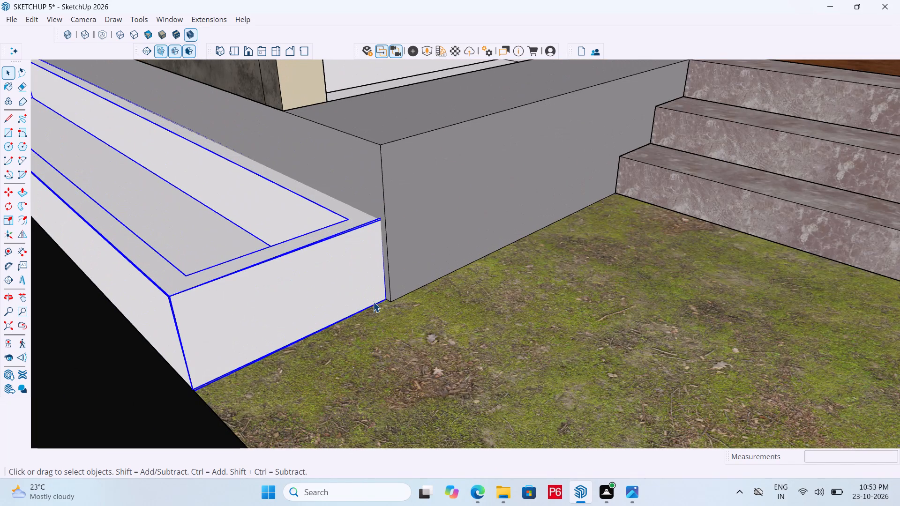
key(m)
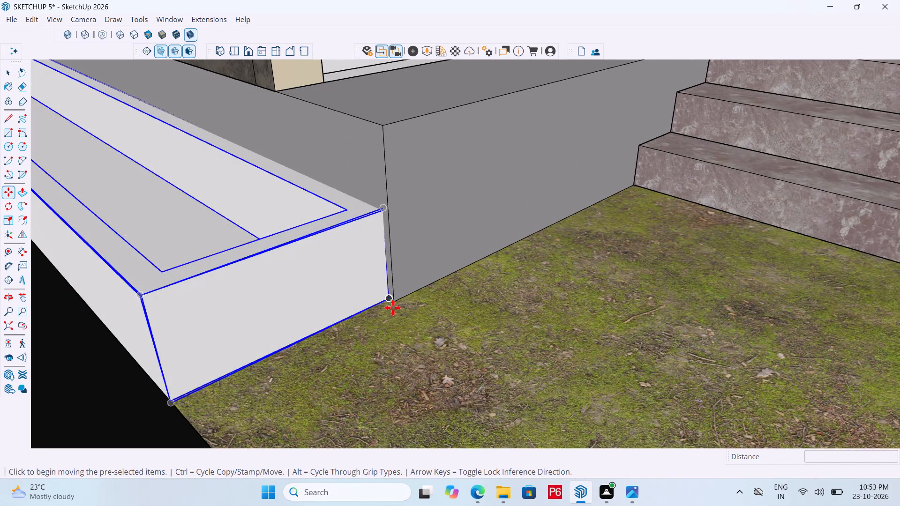
click(389, 300)
scroll(340, 219, down, 7)
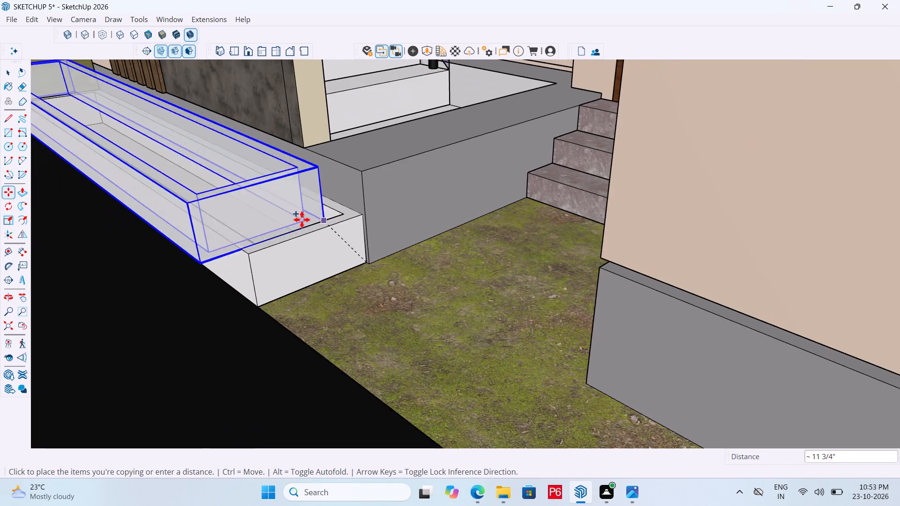
scroll(290, 222, down, 13)
scroll(621, 401, up, 5)
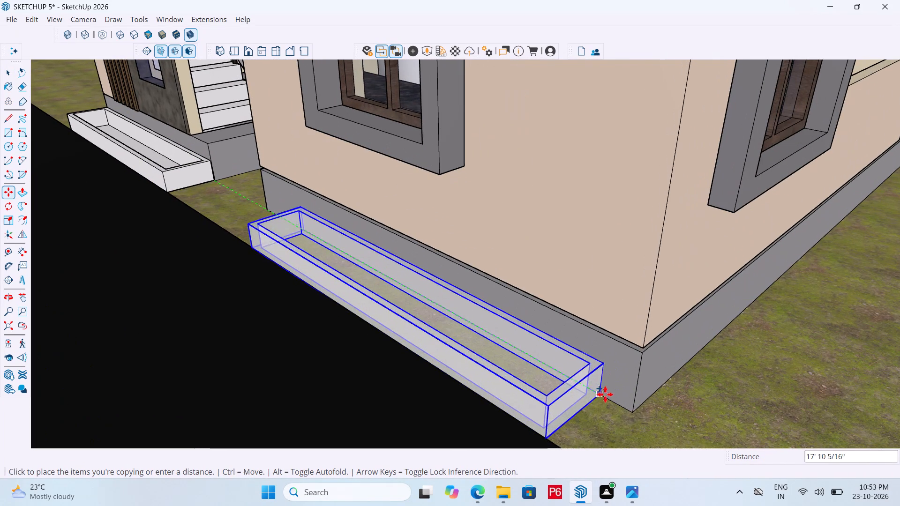
click(635, 408)
Scale the copied planter lengthwise by about 1.27 toward the entrance so its end meets the plinth corner beside the steps.
middle_drag(404, 359, 755, 399)
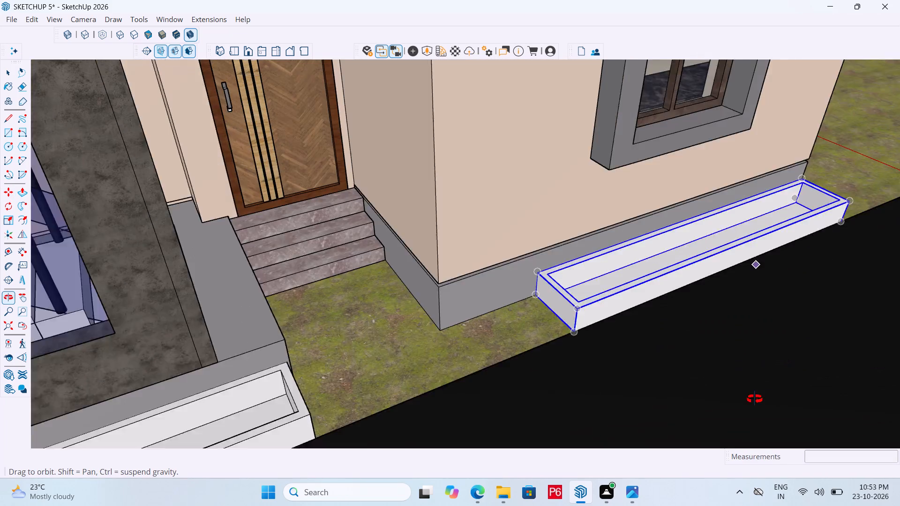
middle_drag(755, 399, 769, 398)
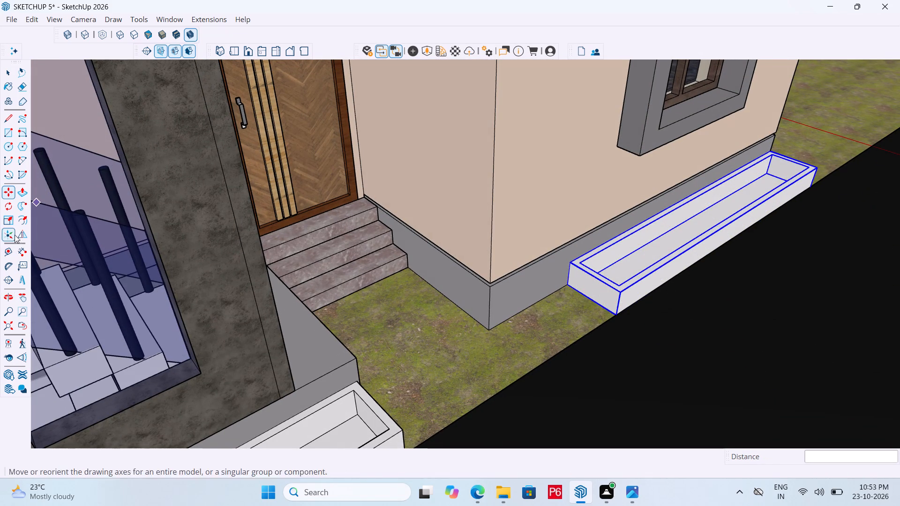
click(10, 220)
scroll(595, 316, up, 3)
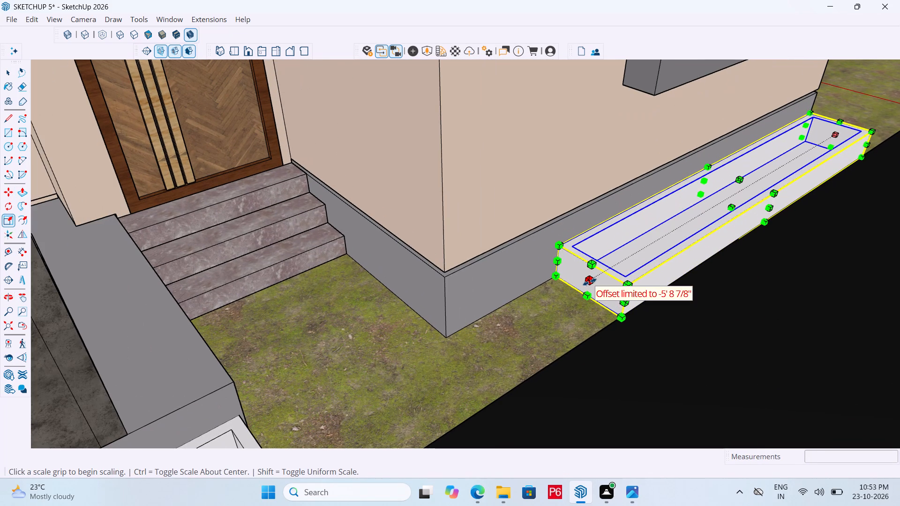
click(590, 282)
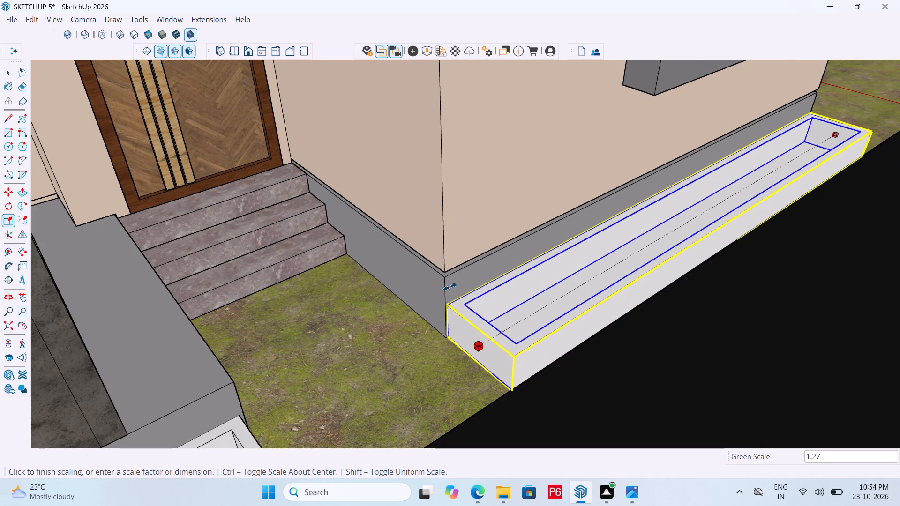
click(447, 286)
scroll(602, 290, down, 5)
middle_drag(603, 291, 464, 279)
scroll(453, 263, down, 6)
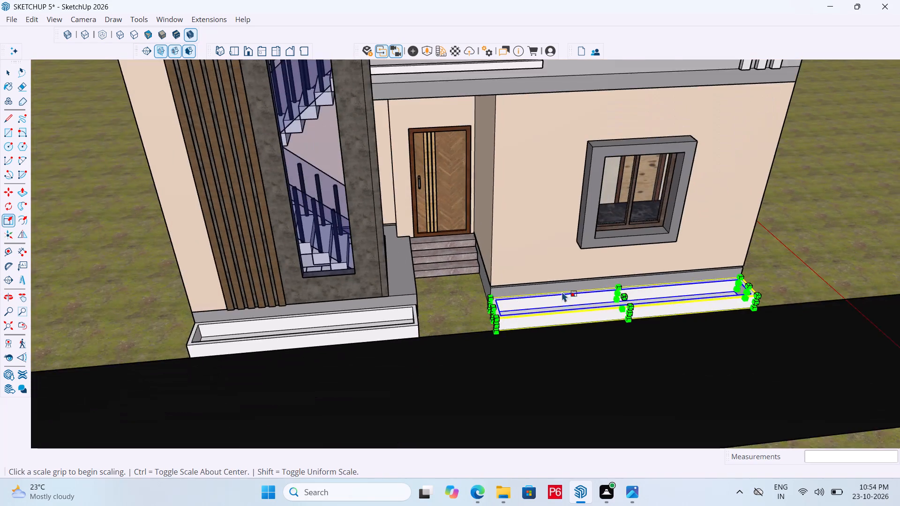
middle_drag(627, 291, 515, 298)
key(space)
Save the model with both front planters in place.
click(182, 226)
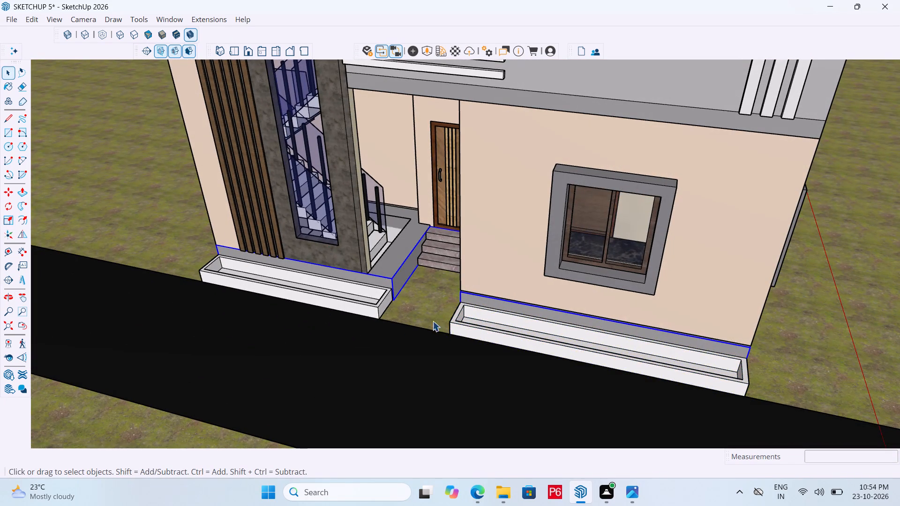
middle_drag(337, 287, 368, 301)
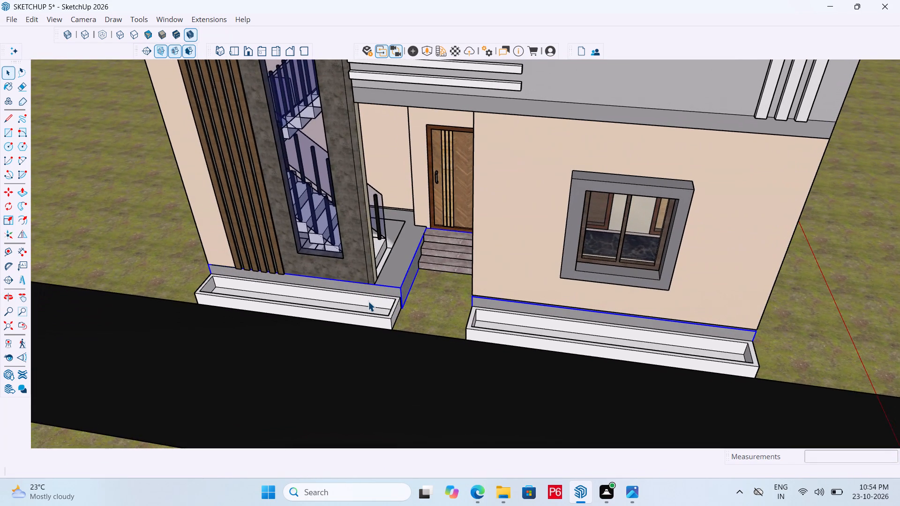
key(ctrl+s)
key(ctrl+s)
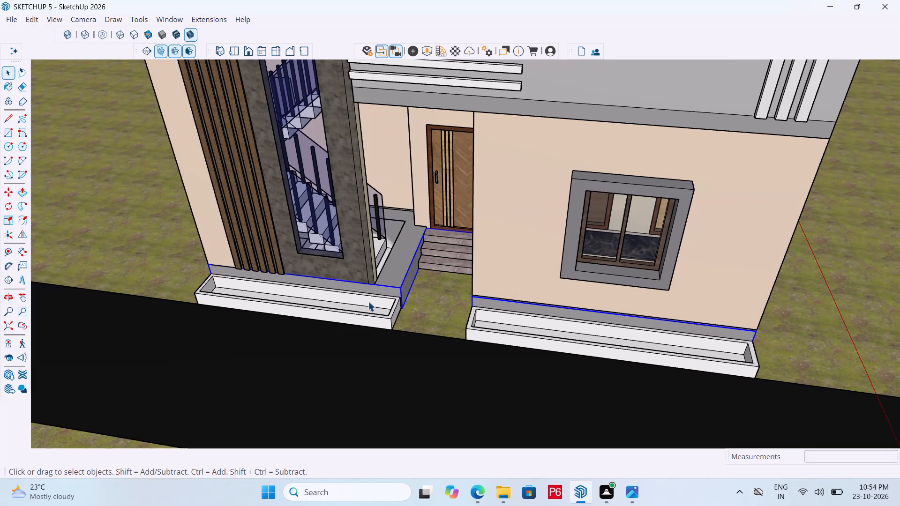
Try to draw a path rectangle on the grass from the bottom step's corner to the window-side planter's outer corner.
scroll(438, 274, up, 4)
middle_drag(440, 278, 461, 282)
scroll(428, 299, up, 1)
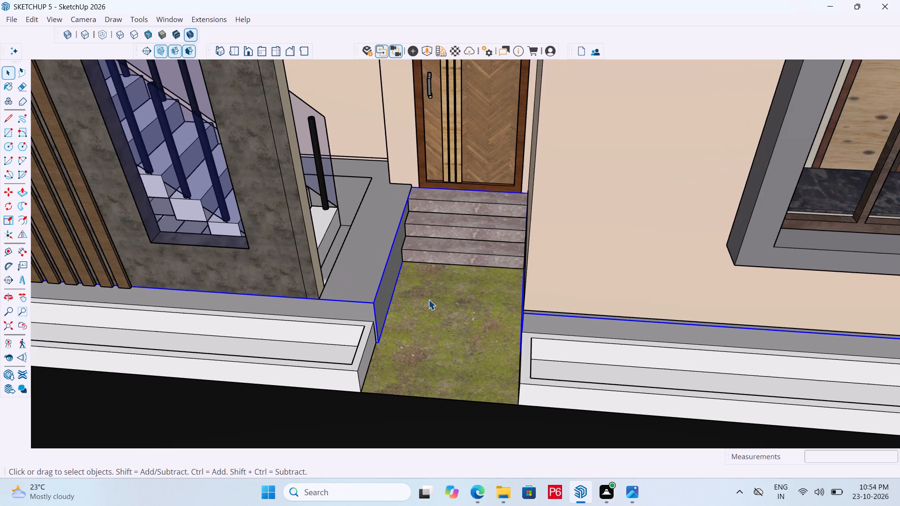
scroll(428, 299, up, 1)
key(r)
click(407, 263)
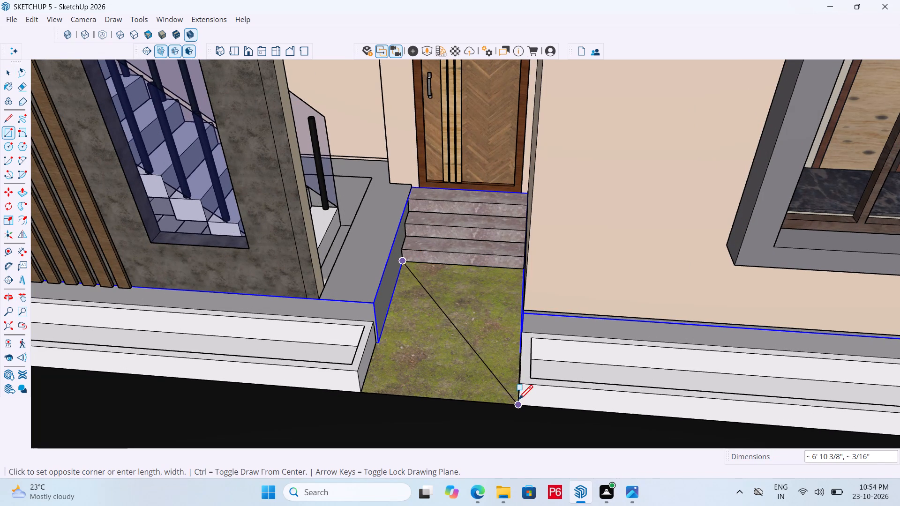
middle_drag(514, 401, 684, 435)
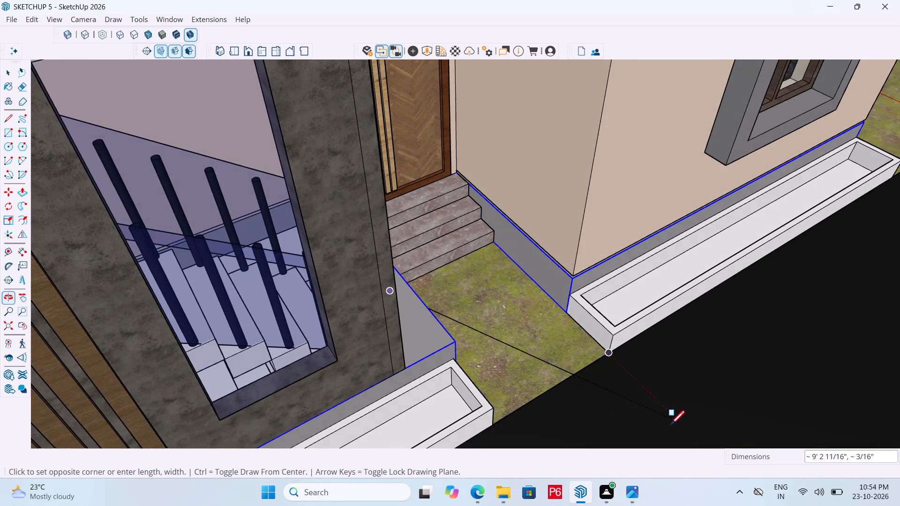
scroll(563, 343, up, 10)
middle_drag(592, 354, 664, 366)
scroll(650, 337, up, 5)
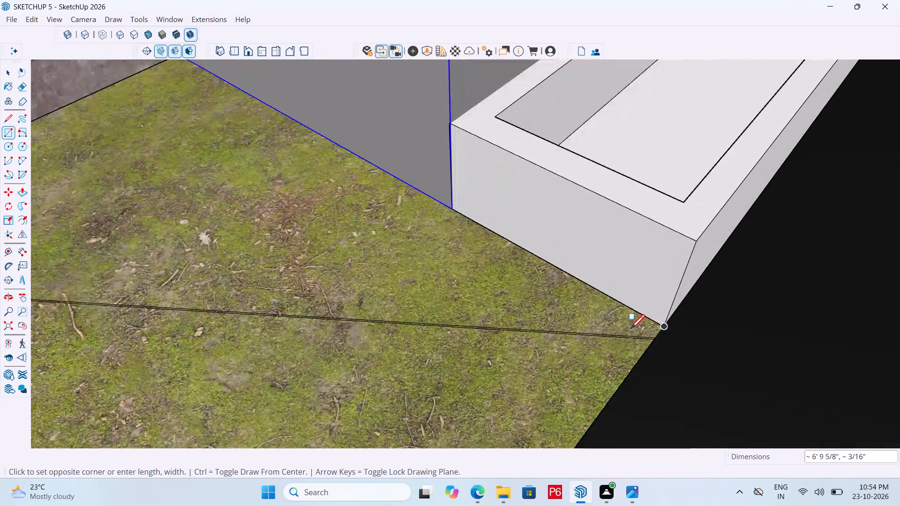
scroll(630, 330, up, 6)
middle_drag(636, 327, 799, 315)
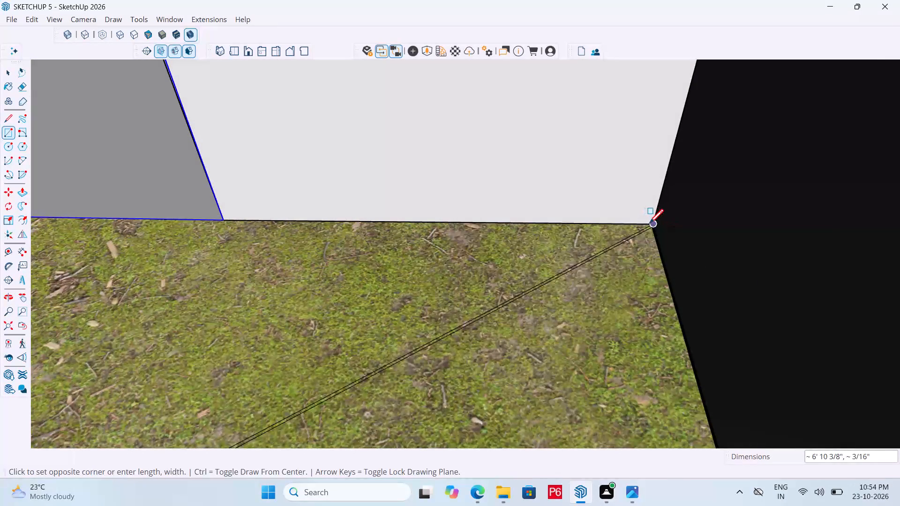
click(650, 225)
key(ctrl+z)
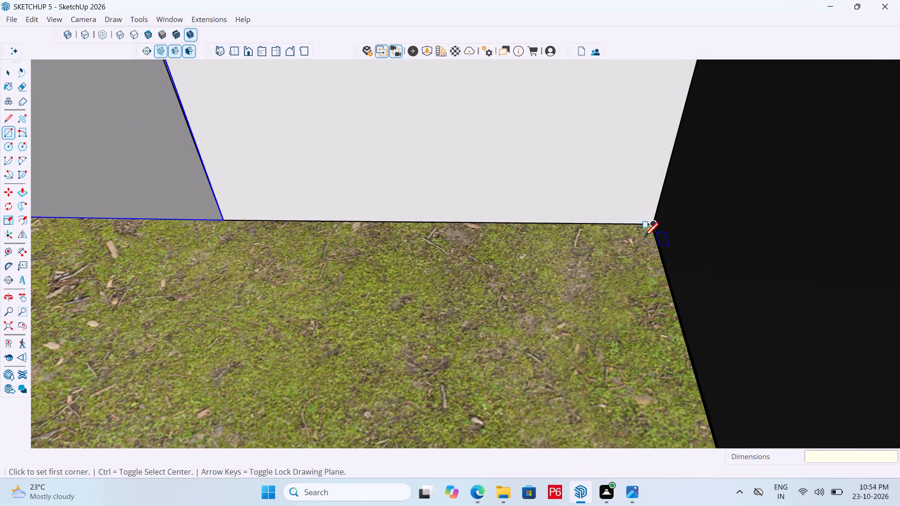
Draw a path rectangle on the ground from the window-side planter's outer bottom corner to the opposite corner of the bottom step.
scroll(644, 238, up, 16)
middle_drag(665, 210, 669, 131)
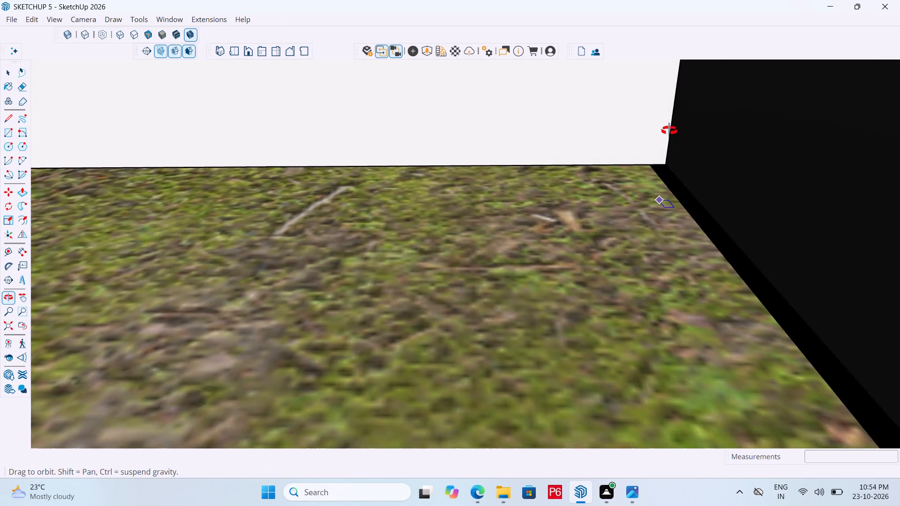
middle_drag(669, 131, 671, 125)
click(659, 180)
scroll(565, 279, down, 6)
middle_drag(614, 290, 298, 395)
scroll(529, 343, down, 8)
scroll(603, 395, down, 5)
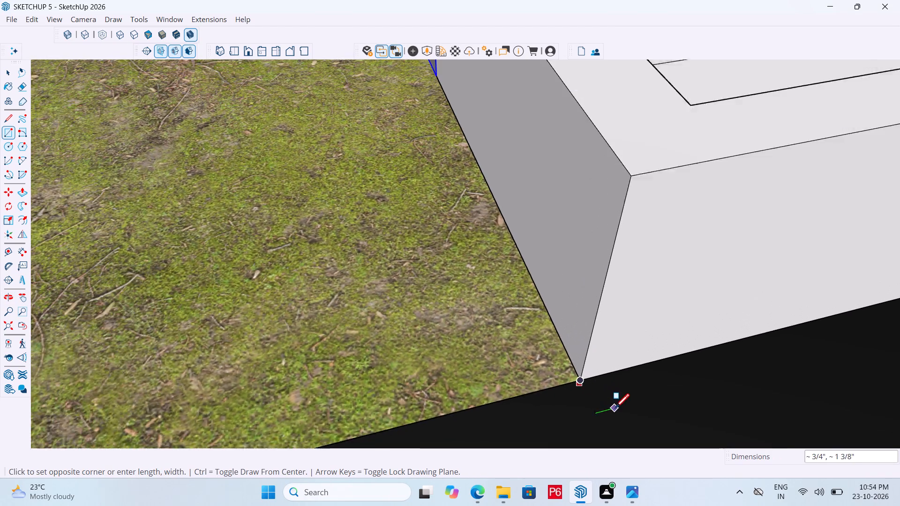
scroll(615, 409, down, 1)
scroll(465, 339, down, 7)
scroll(534, 365, down, 6)
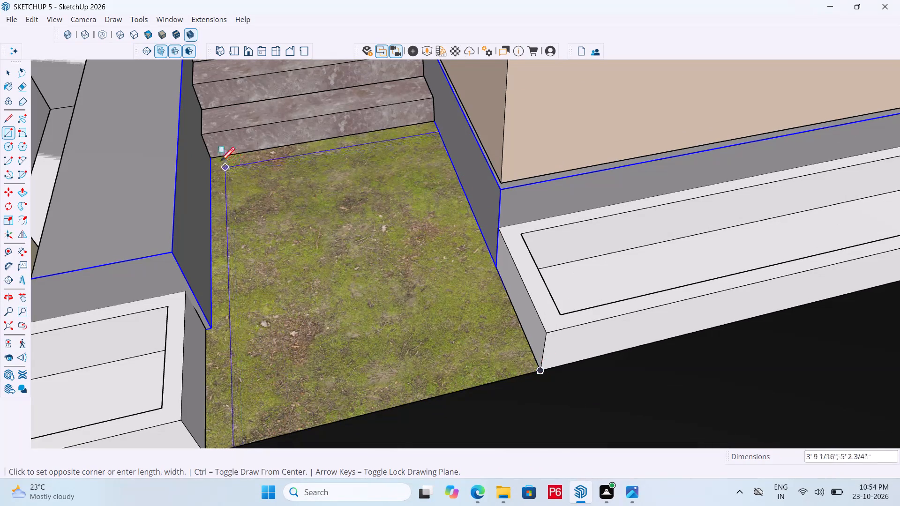
click(211, 158)
Group the entrance path face together with its edges.
key(space)
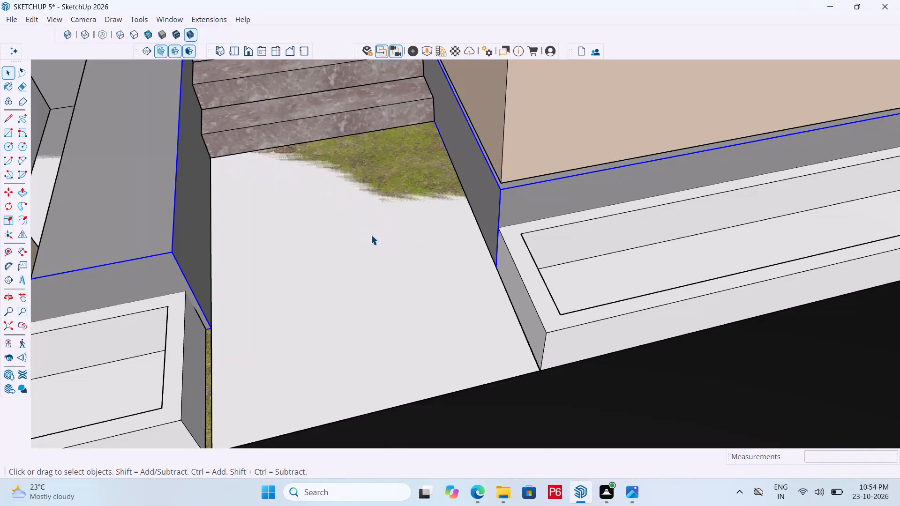
double_click(371, 235)
right_click(371, 235)
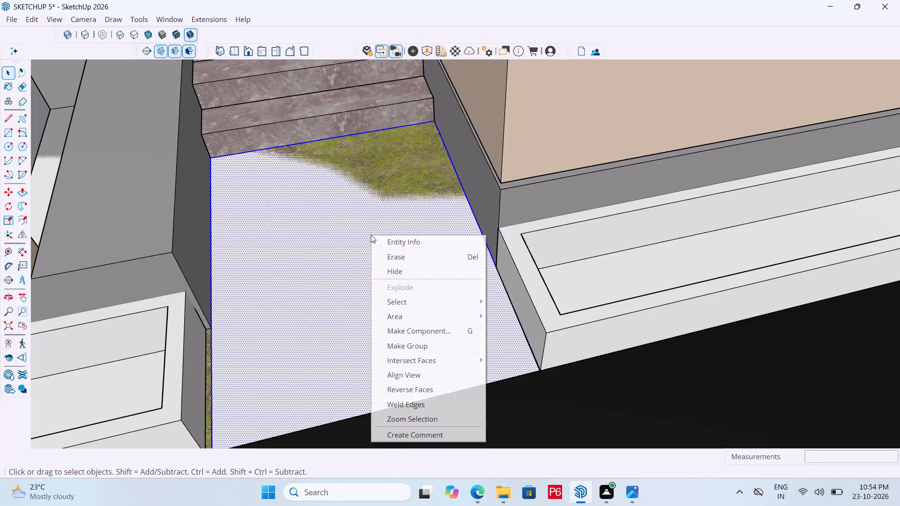
click(425, 348)
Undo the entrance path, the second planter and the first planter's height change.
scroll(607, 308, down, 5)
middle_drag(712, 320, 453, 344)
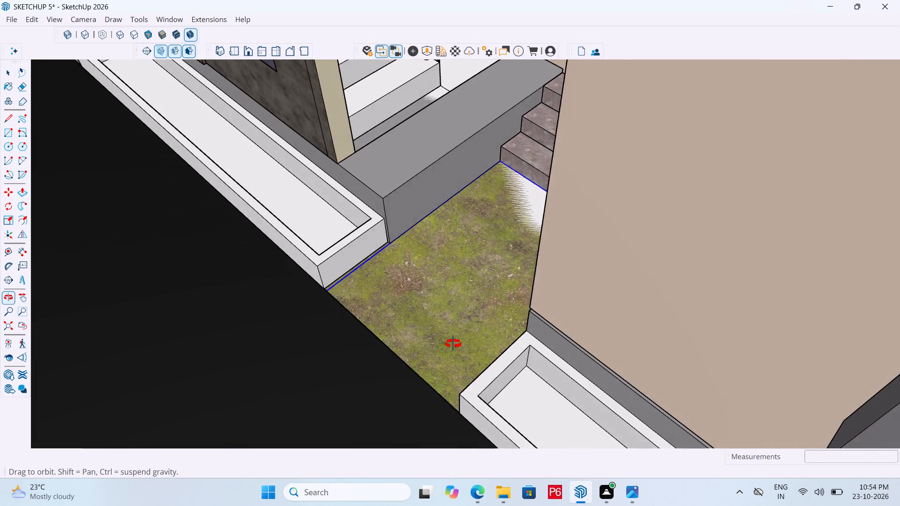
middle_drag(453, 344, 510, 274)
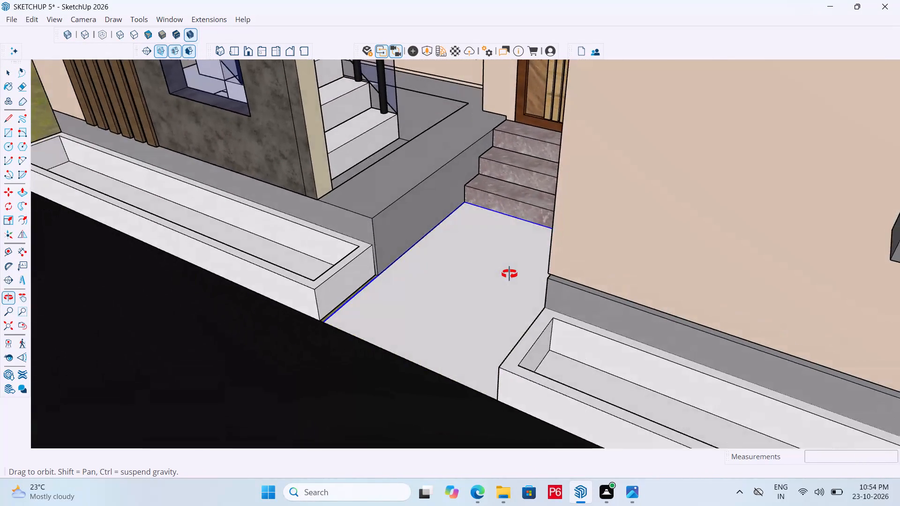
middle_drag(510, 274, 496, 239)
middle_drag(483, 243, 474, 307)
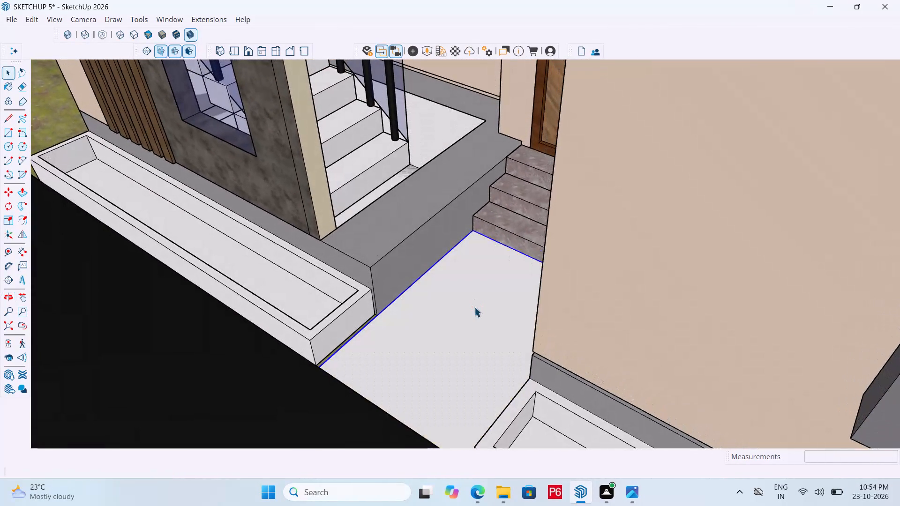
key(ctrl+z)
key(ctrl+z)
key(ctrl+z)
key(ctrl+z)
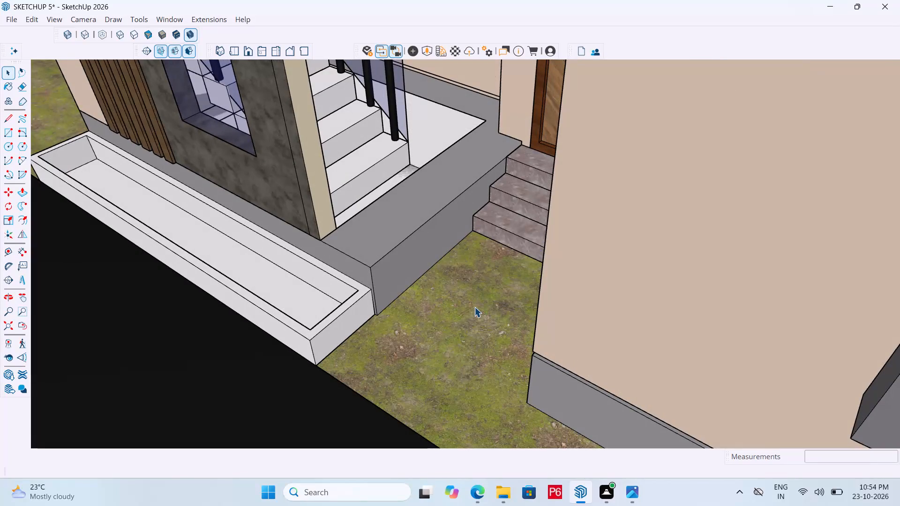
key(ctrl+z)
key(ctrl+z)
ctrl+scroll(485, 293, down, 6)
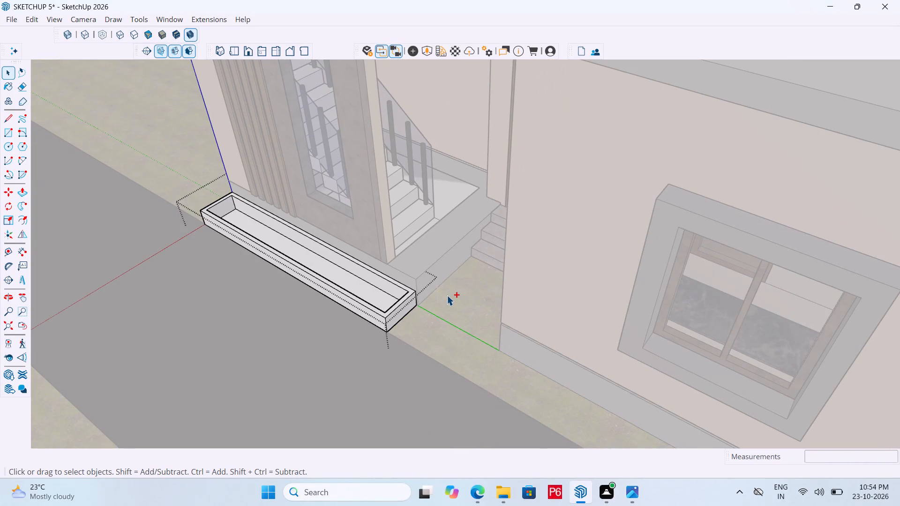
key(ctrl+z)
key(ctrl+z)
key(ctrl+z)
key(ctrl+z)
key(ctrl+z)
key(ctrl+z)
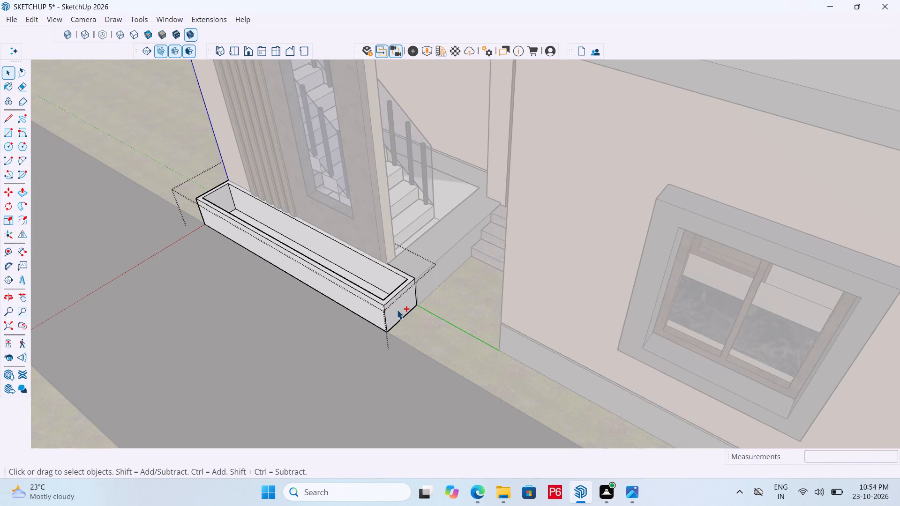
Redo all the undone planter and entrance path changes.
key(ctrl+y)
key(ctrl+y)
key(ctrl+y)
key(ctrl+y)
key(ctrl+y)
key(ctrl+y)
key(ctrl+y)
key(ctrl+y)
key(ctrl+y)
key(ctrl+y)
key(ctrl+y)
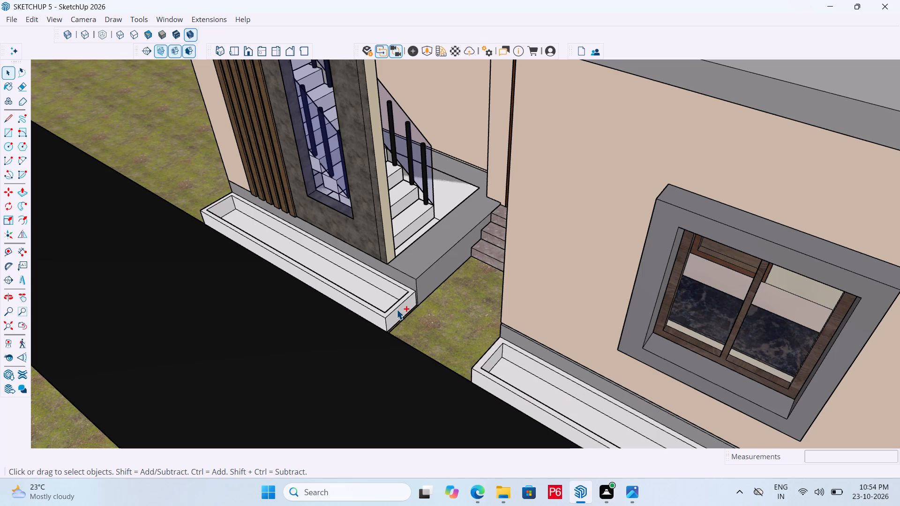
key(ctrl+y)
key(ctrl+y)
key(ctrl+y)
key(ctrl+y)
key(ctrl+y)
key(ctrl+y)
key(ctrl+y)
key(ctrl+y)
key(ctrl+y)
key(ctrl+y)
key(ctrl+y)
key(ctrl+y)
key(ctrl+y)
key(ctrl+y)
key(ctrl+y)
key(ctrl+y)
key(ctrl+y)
Delete the white surface covering the stair landing behind the tower wall.
key(space)
click(448, 189)
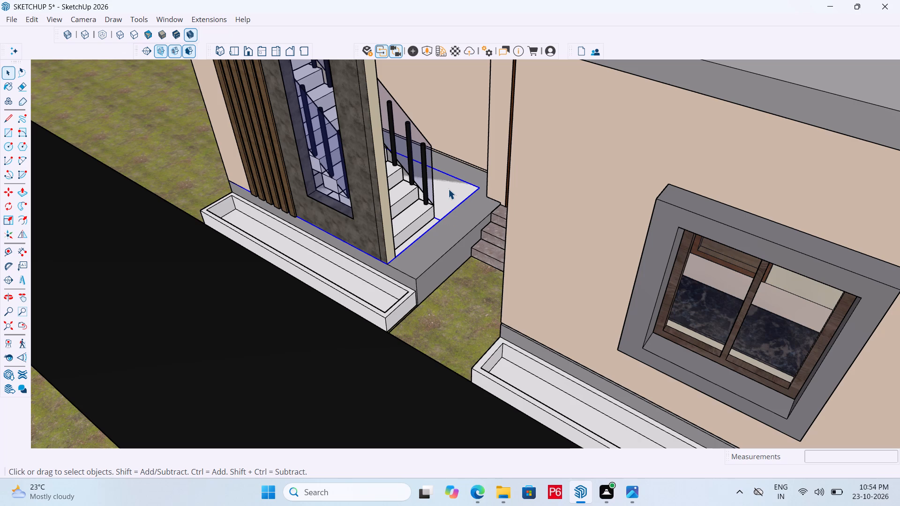
key(Delete)
Inside the entrance path group, push/pull the path face by about 3/16" to meet the road's level.
middle_drag(345, 260, 443, 290)
click(516, 310)
double_click(502, 292)
click(497, 286)
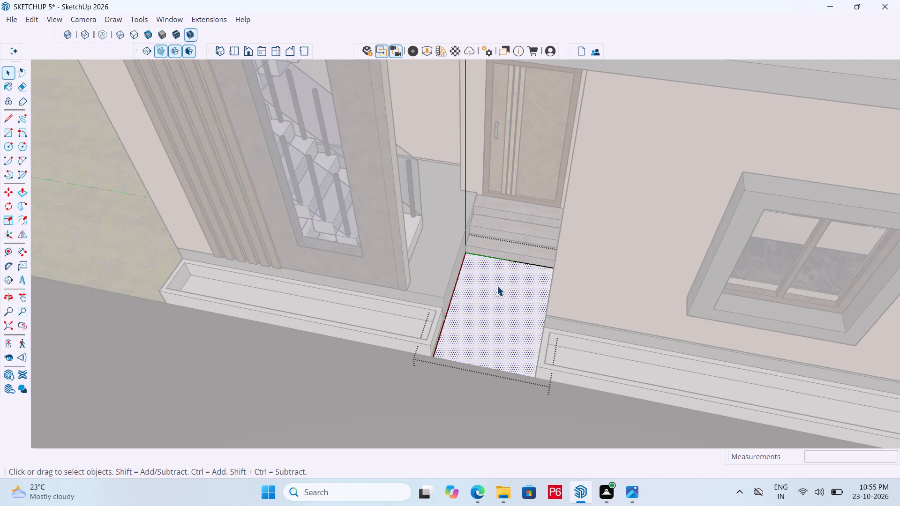
key(p)
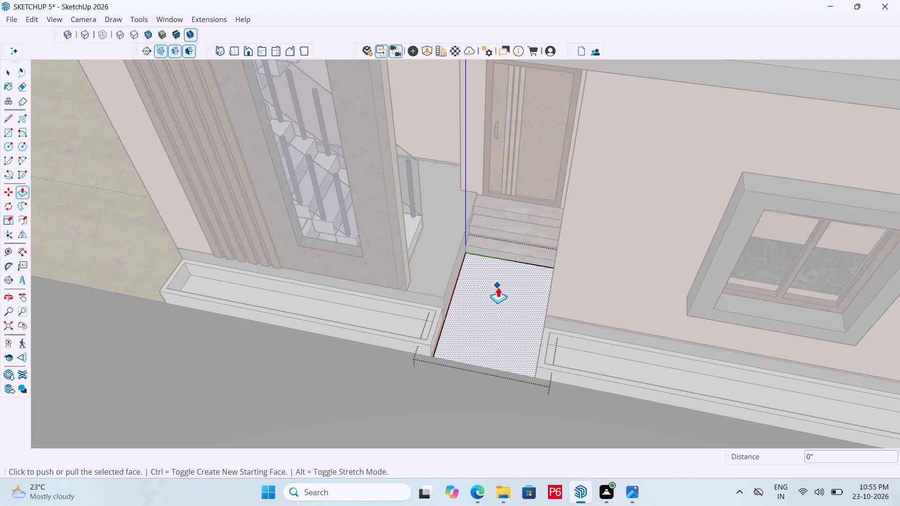
click(501, 295)
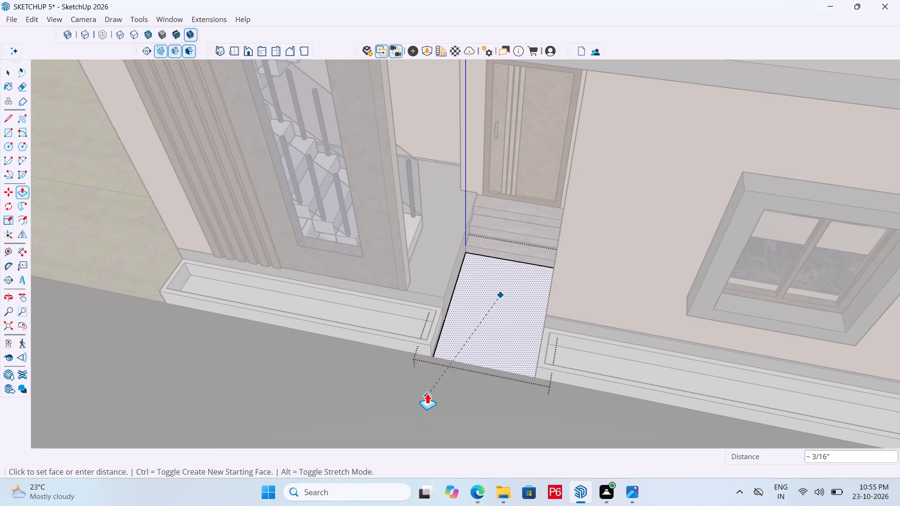
click(419, 387)
key(space)
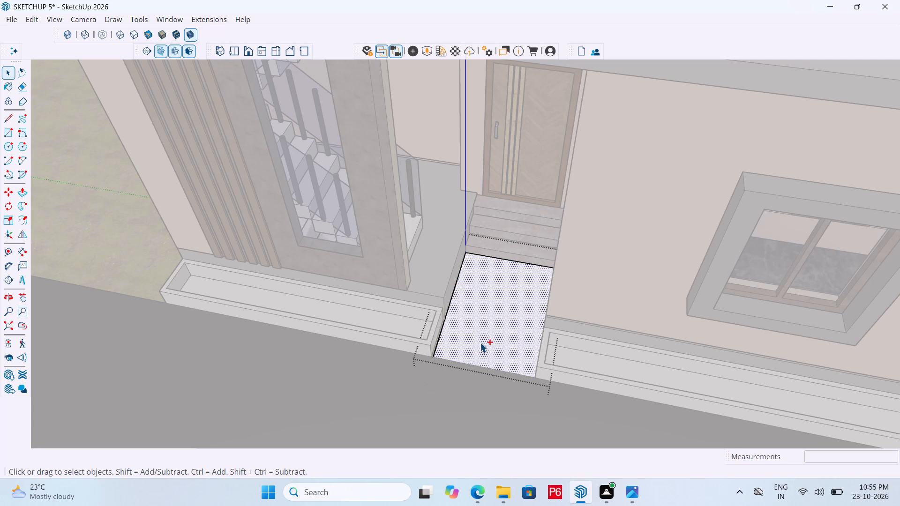
Save the model and close the entrance path group.
key(ctrl+s)
key(ctrl+s)
key(space)
scroll(270, 364, down, 5)
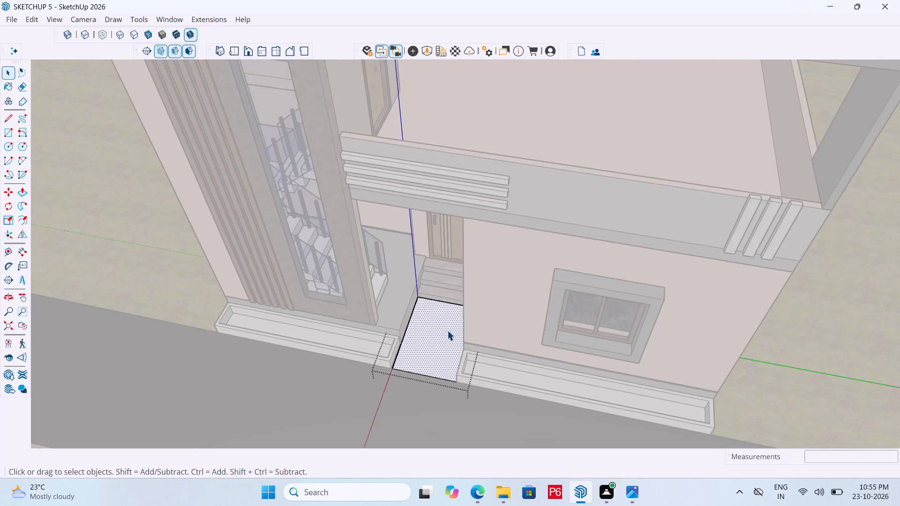
scroll(474, 335, down, 20)
scroll(474, 335, down, 6)
click(127, 195)
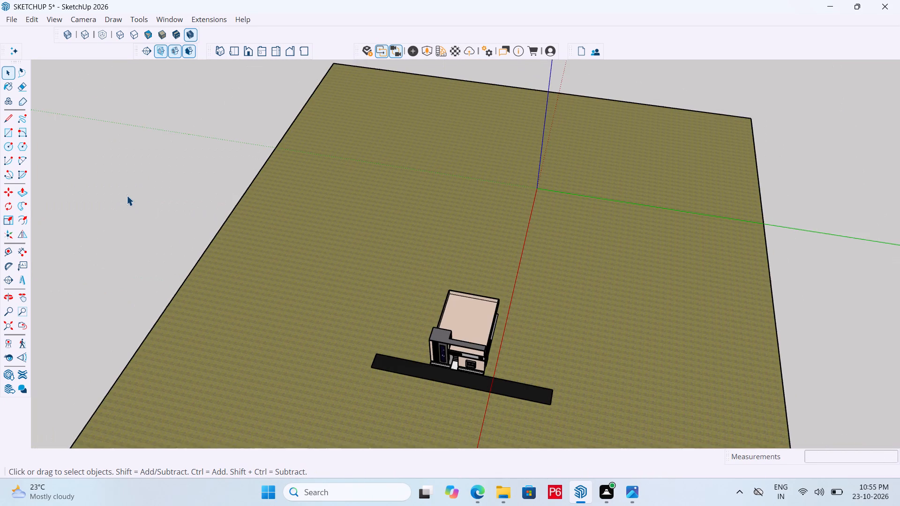
Examine the house front and the entrance path between the two planters.
scroll(497, 395, up, 20)
scroll(497, 395, up, 3)
middle_drag(464, 389, 444, 316)
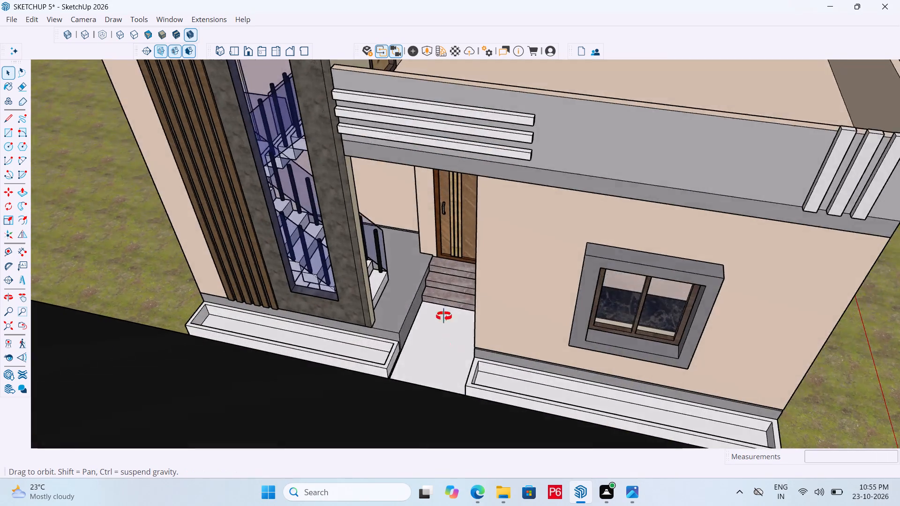
middle_drag(444, 316, 406, 210)
scroll(372, 332, down, 5)
middle_drag(404, 351, 465, 383)
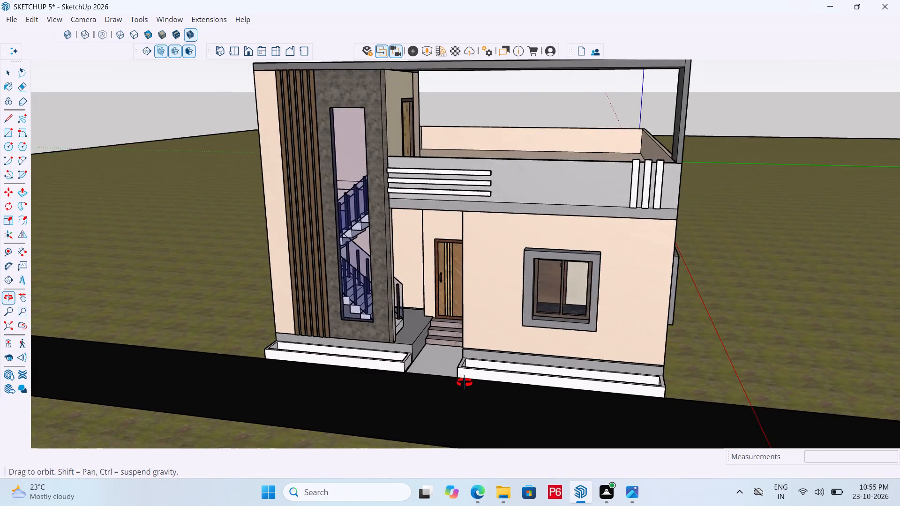
middle_drag(465, 383, 442, 370)
scroll(405, 349, up, 6)
middle_drag(422, 346, 440, 391)
scroll(447, 391, up, 3)
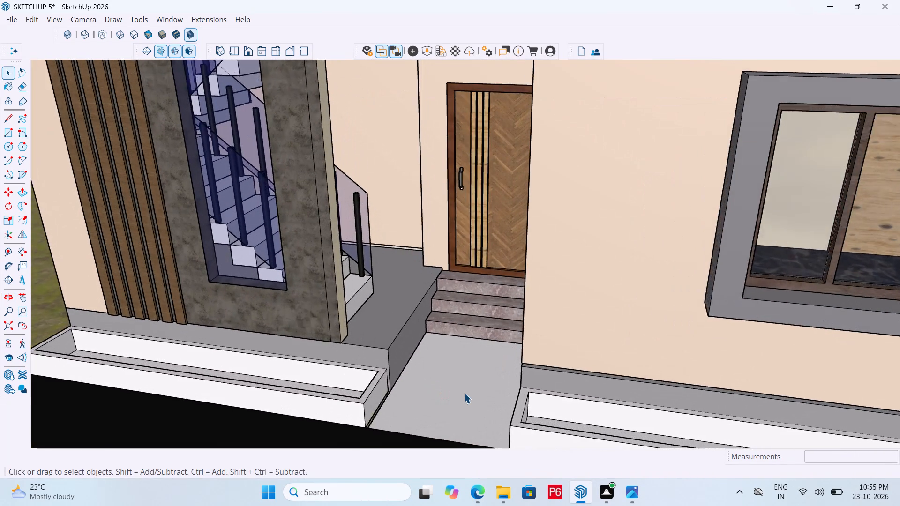
scroll(464, 393, up, 1)
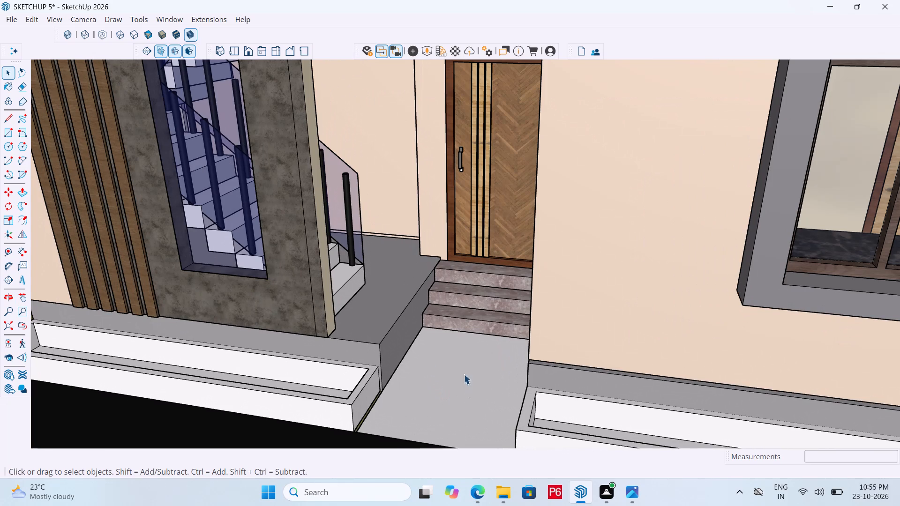
Inside the entrance path group, paint the path face with the Stone material Marble_01_1K and close the group.
scroll(299, 315, down, 4)
middle_drag(359, 352, 369, 390)
scroll(429, 430, up, 8)
middle_drag(377, 366, 362, 345)
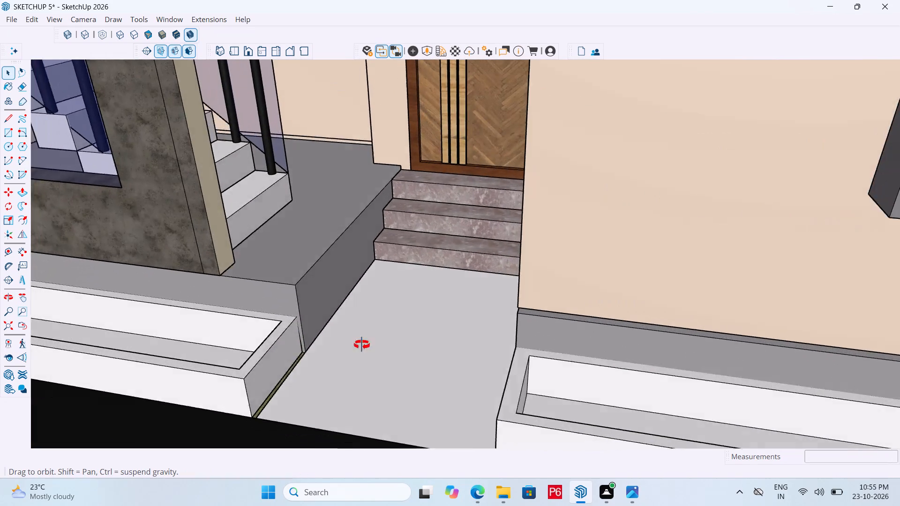
middle_drag(362, 345, 354, 350)
click(383, 340)
double_click(384, 336)
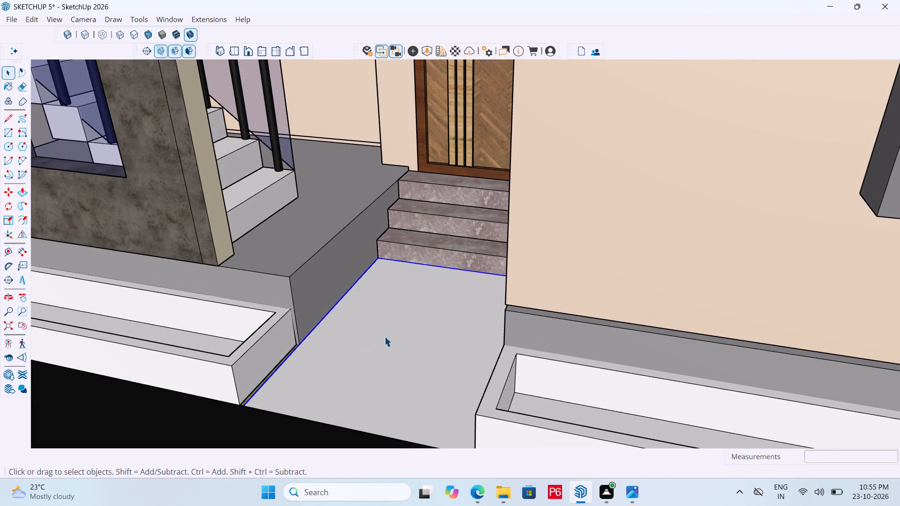
click(384, 336)
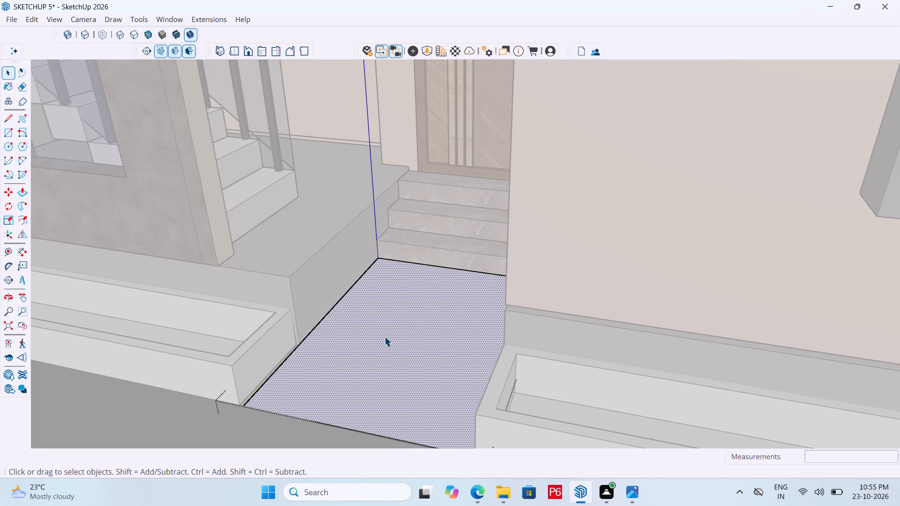
key(b)
scroll(130, 403, down, 5)
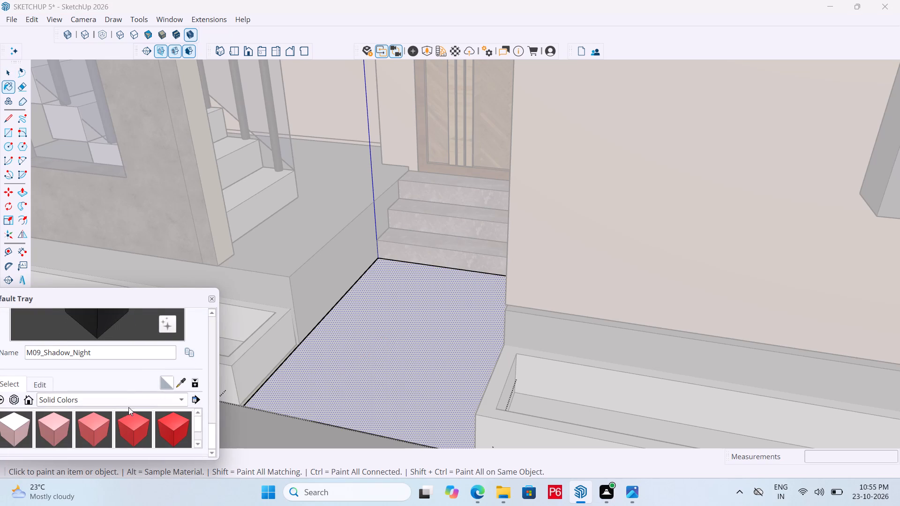
click(138, 396)
click(88, 407)
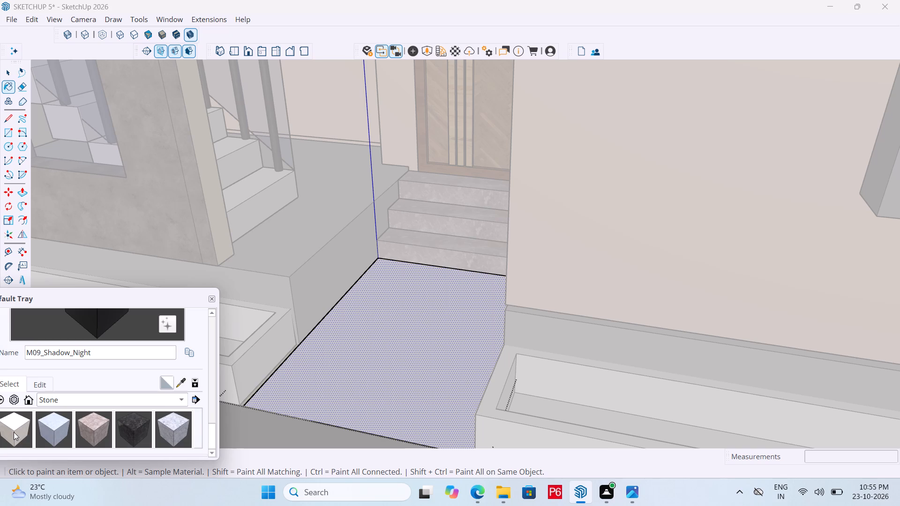
click(14, 432)
double_click(377, 372)
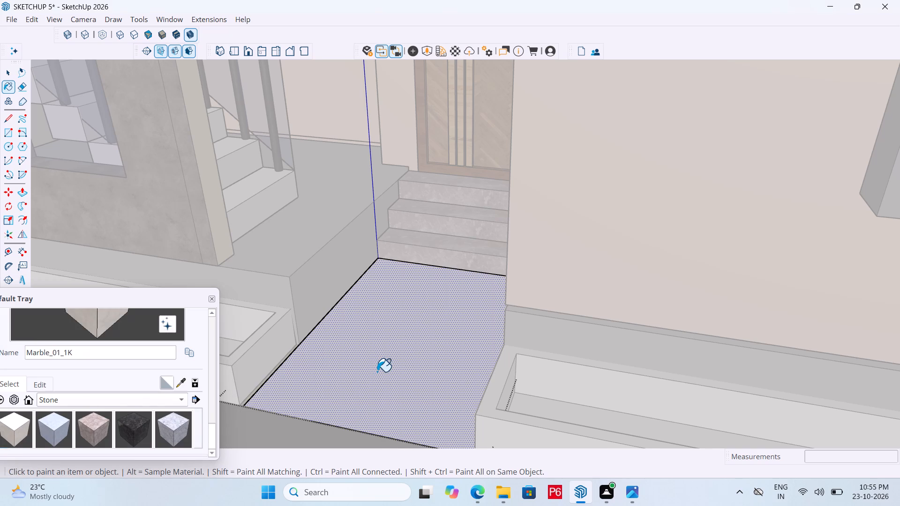
scroll(504, 332, down, 6)
scroll(458, 328, down, 1)
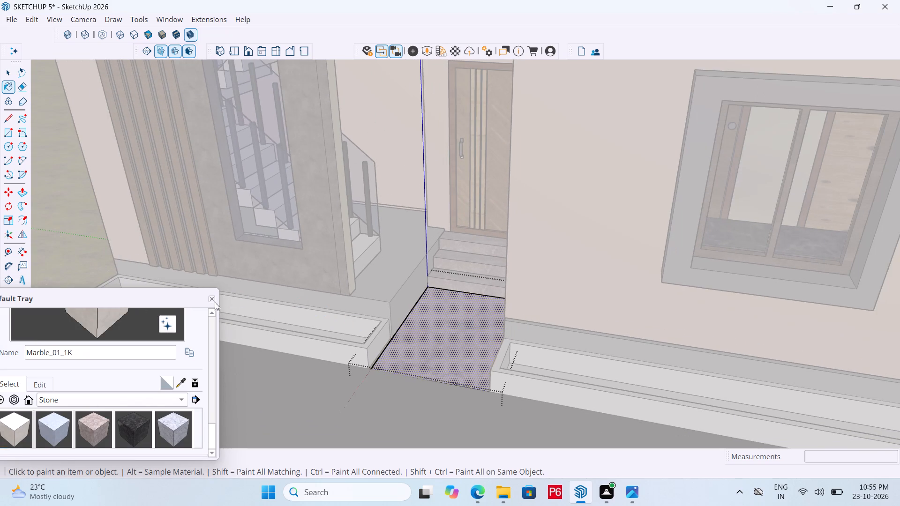
click(213, 299)
key(space)
click(334, 388)
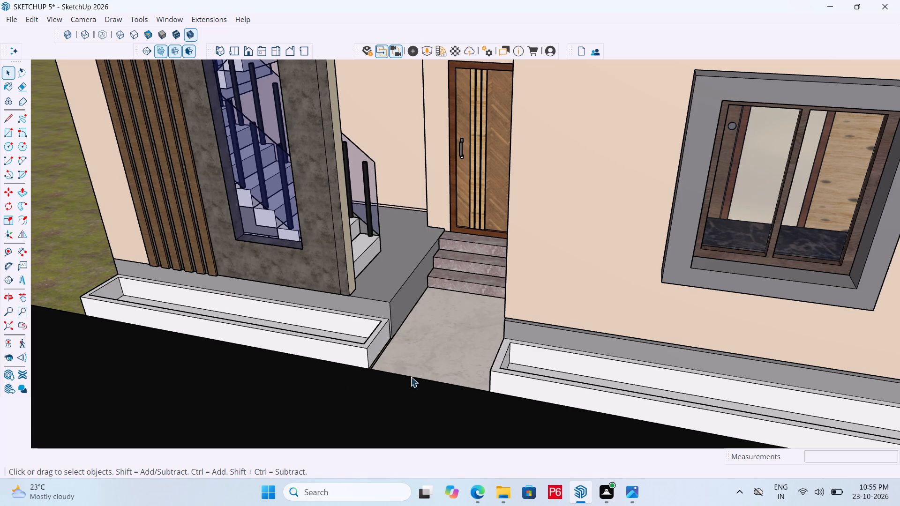
Inside the tower-side planter group, push/pull the end face by about 13/16" to meet the entrance path's edge.
middle_drag(395, 357, 420, 360)
scroll(411, 360, up, 7)
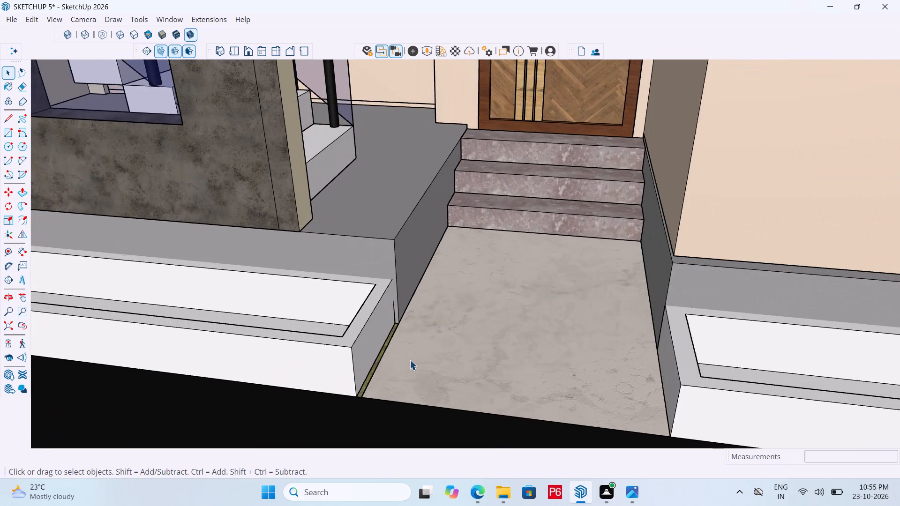
scroll(410, 360, up, 6)
middle_drag(372, 352, 357, 352)
click(345, 335)
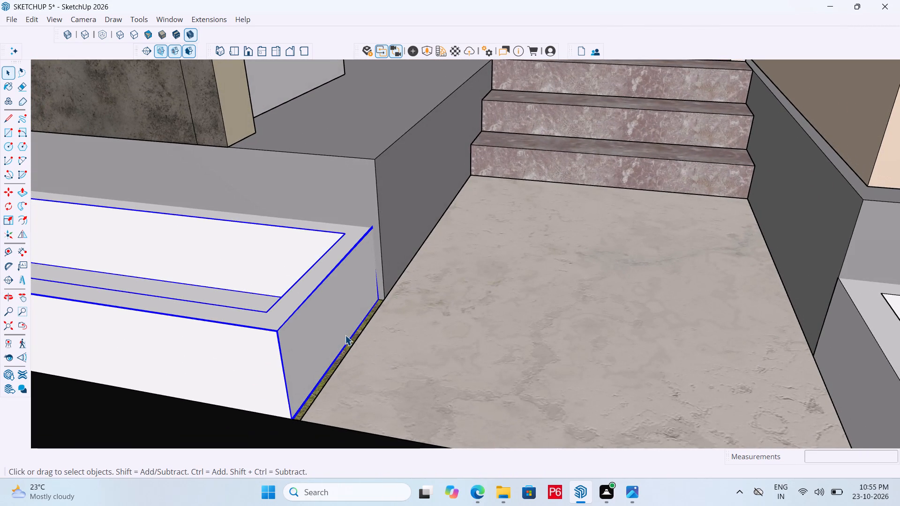
click(342, 331)
click(333, 324)
click(329, 320)
double_click(329, 318)
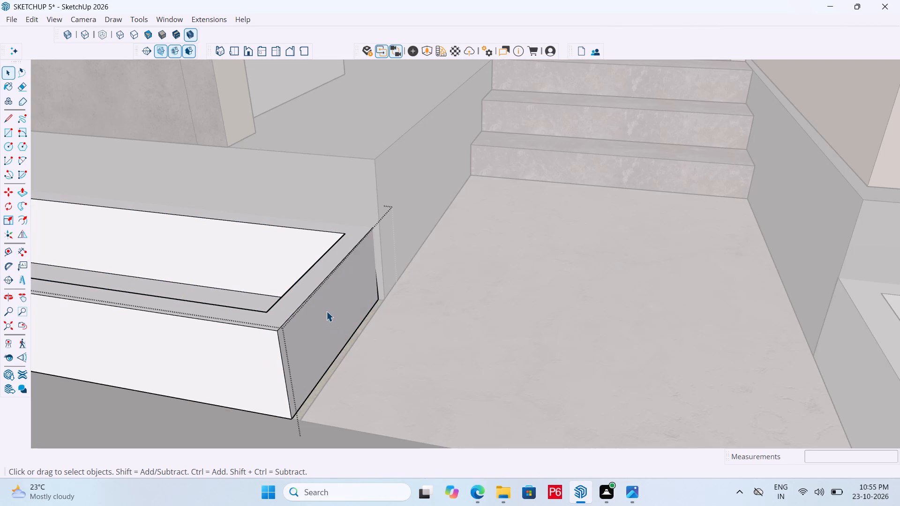
key(p)
click(326, 311)
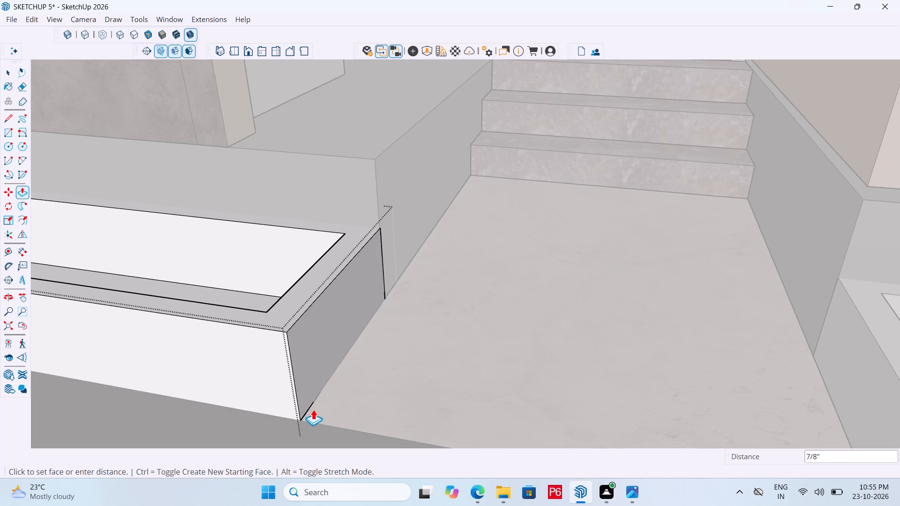
click(397, 208)
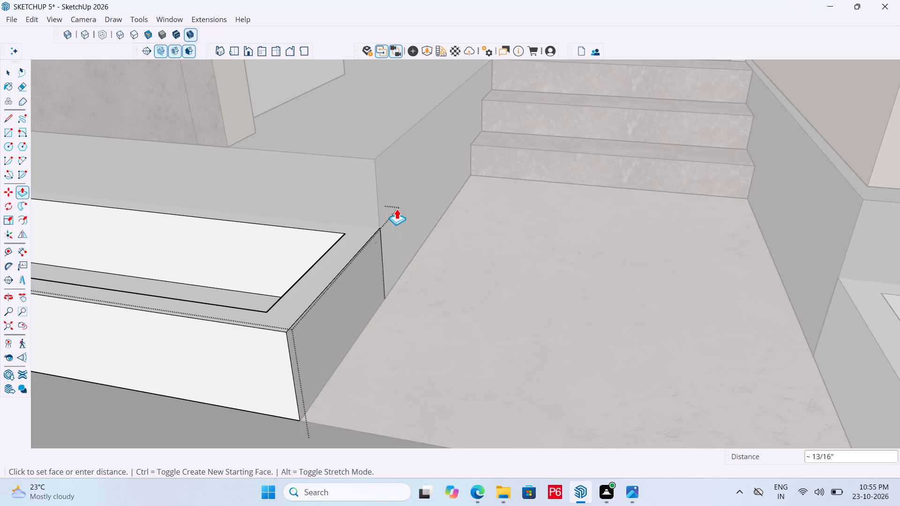
Save the model and close the planter group.
key(ctrl+s)
key(ctrl+s)
key(ctrl+s)
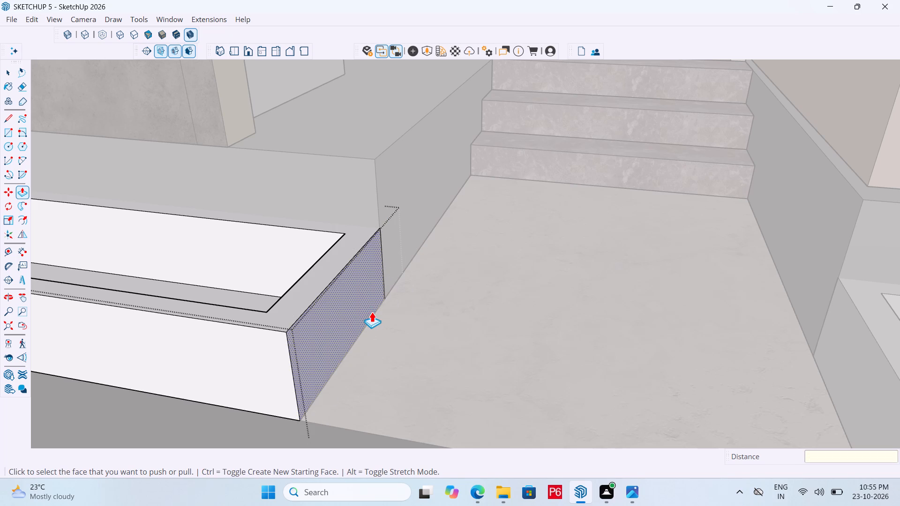
key(ctrl+s)
key(ctrl+s)
key(space)
scroll(382, 337, down, 5)
key(space)
scroll(441, 336, down, 4)
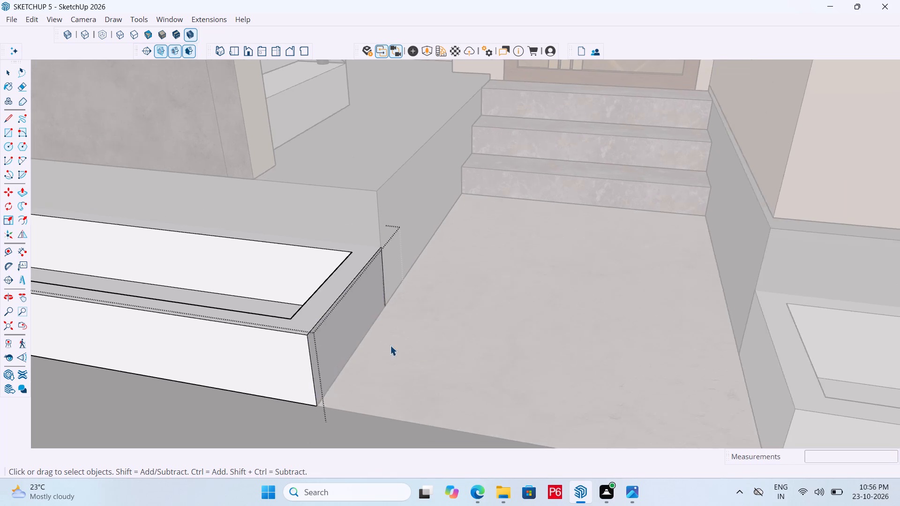
scroll(452, 330, down, 6)
key(space)
click(475, 327)
Examine the whole house with its planters, entrance path and road from the front and the front corner.
scroll(430, 343, down, 12)
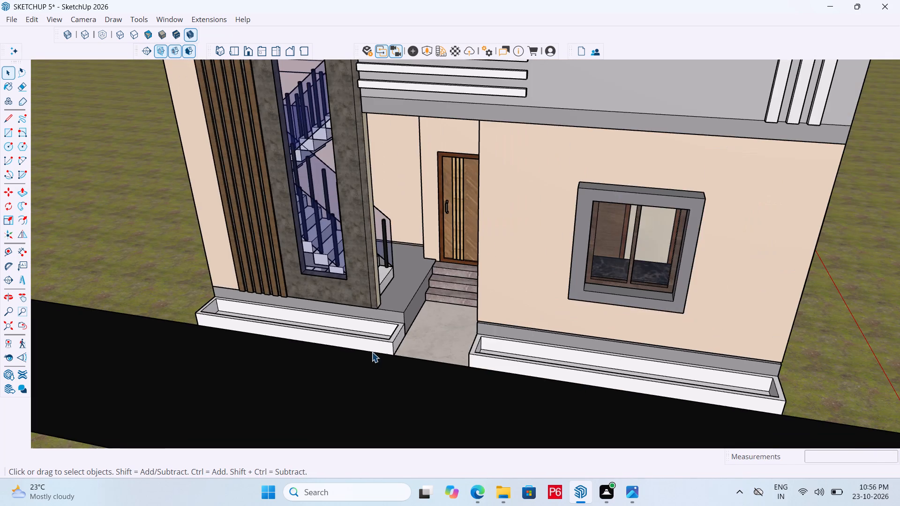
scroll(327, 368, down, 2)
middle_click(327, 368)
middle_drag(327, 368, 295, 357)
scroll(295, 363, down, 6)
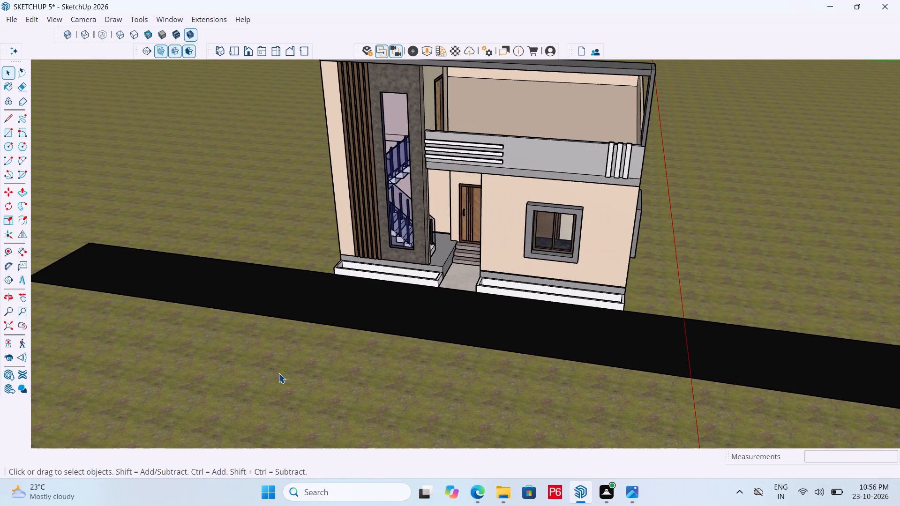
middle_drag(467, 334, 449, 337)
scroll(406, 358, down, 5)
middle_drag(476, 321, 509, 302)
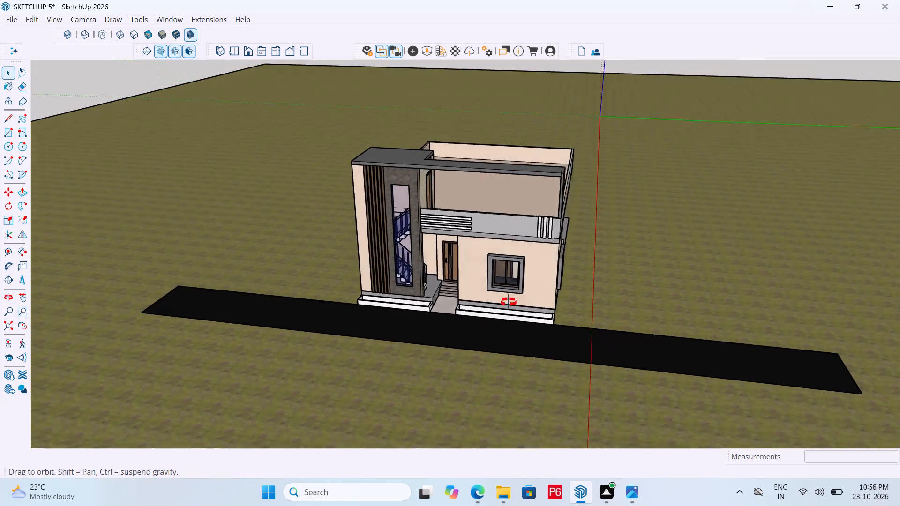
middle_drag(509, 302, 431, 320)
scroll(522, 198, up, 5)
scroll(536, 171, down, 5)
middle_drag(471, 256, 487, 274)
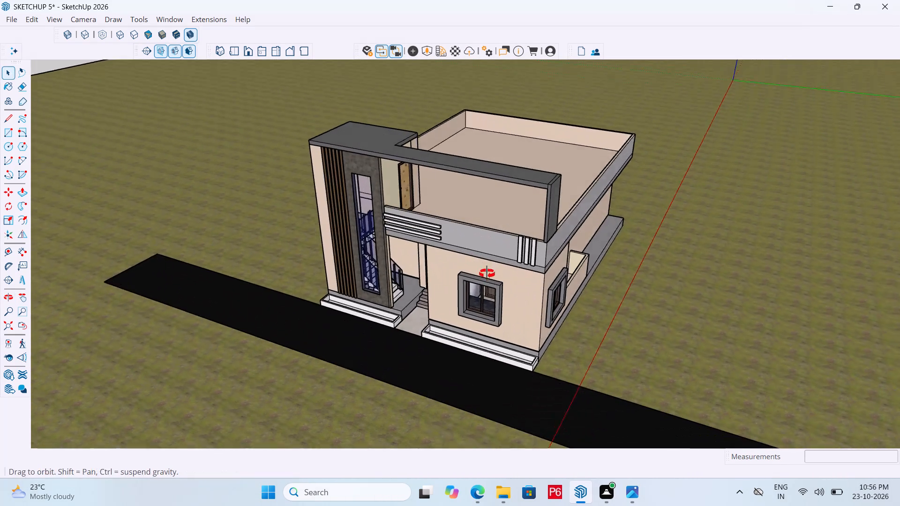
middle_drag(487, 274, 501, 284)
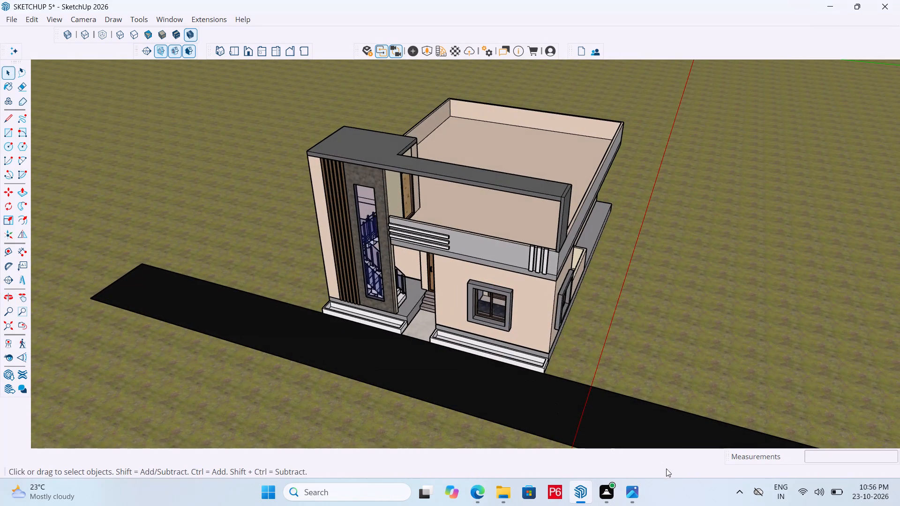
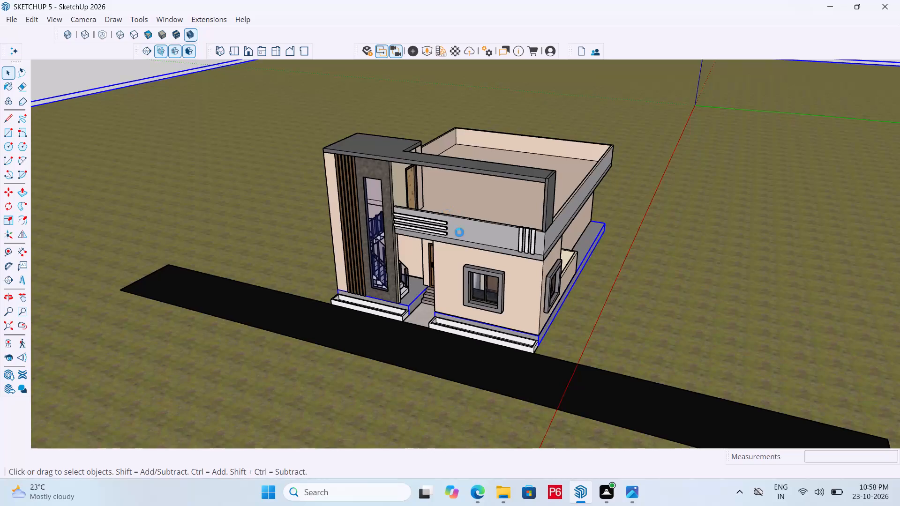
Save the model.
key(ctrl+s)
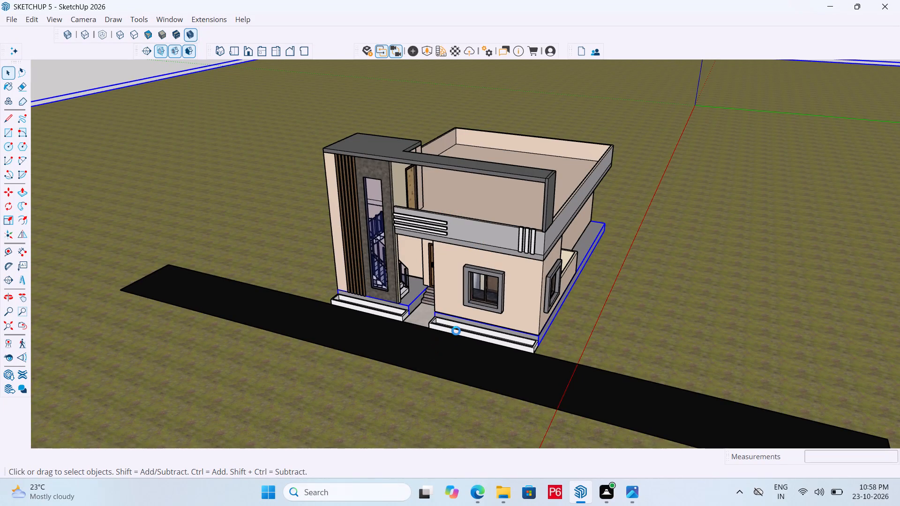
Inside the tower-side planter group, paint the planter's bottom face with the Ground material Soil_04_1K.
scroll(427, 321, up, 4)
middle_drag(403, 321, 409, 381)
scroll(400, 345, up, 6)
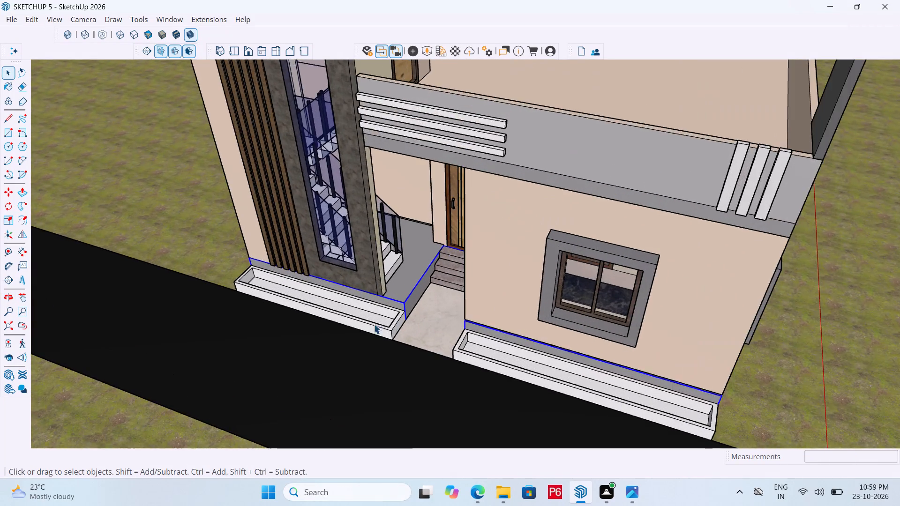
scroll(374, 324, up, 3)
click(353, 313)
double_click(354, 309)
click(339, 305)
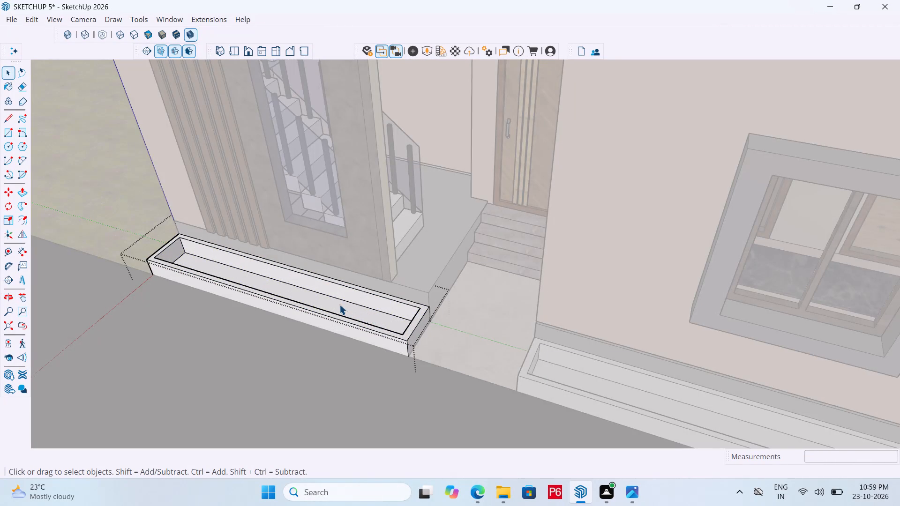
scroll(259, 331, down, 5)
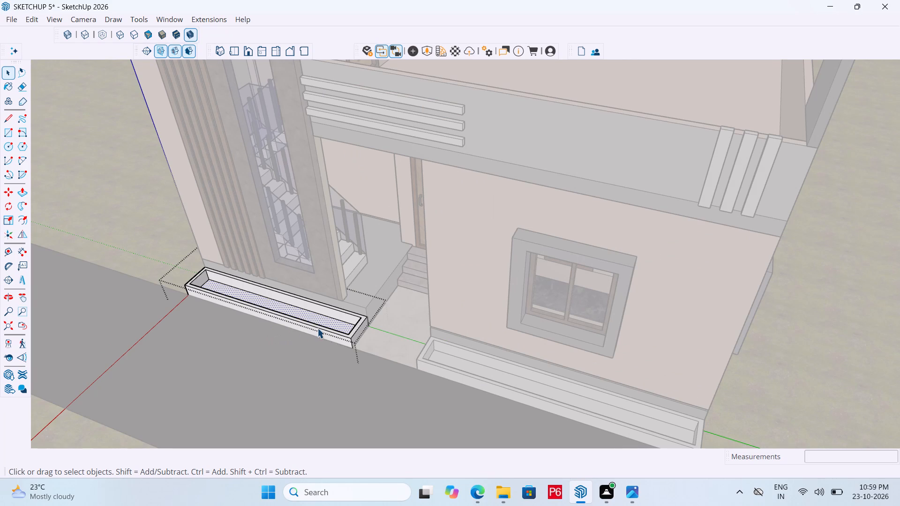
key(b)
scroll(173, 370, down, 5)
click(115, 406)
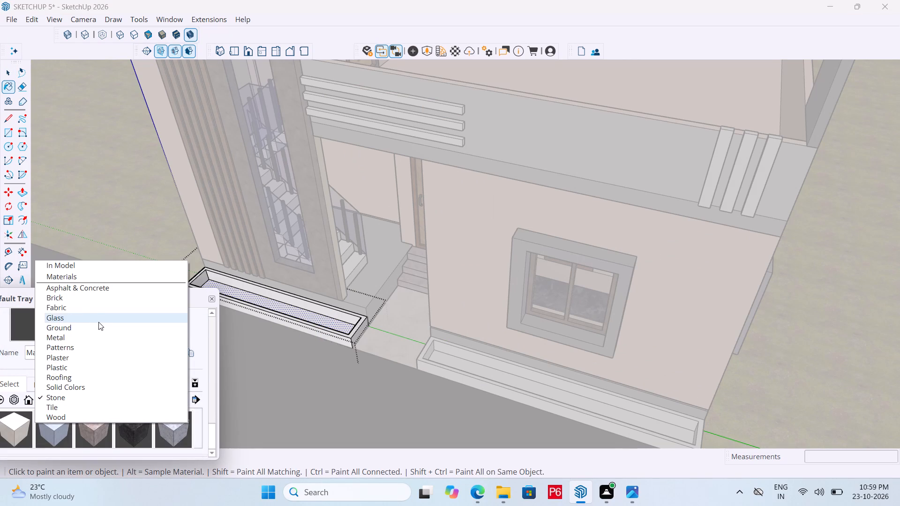
click(96, 326)
click(128, 422)
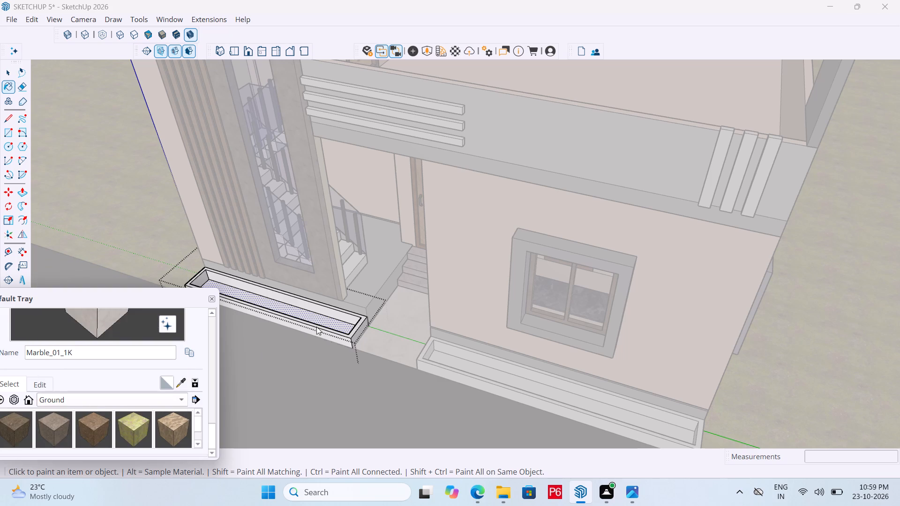
scroll(338, 317, up, 3)
click(336, 330)
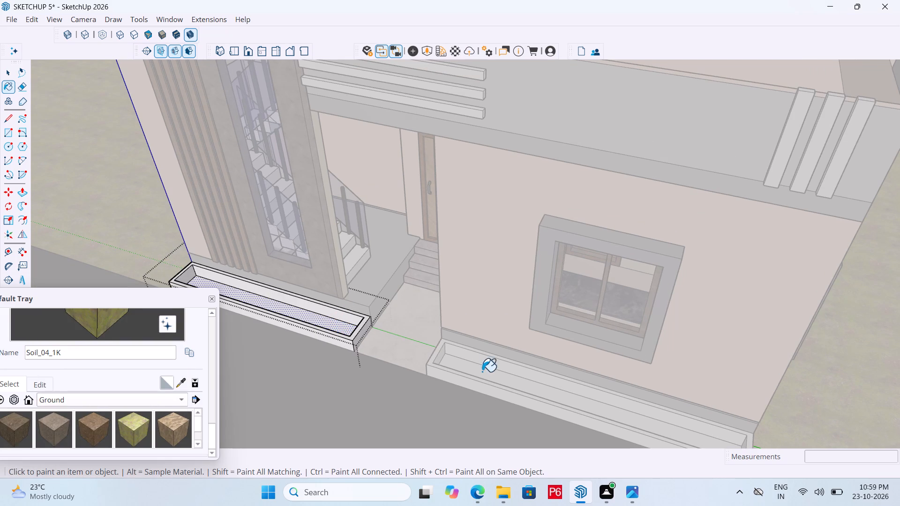
Inside the window-side planter group, paint the planter's bottom face with the same Soil_04_1K material.
key(space)
click(463, 361)
double_click(463, 363)
click(456, 360)
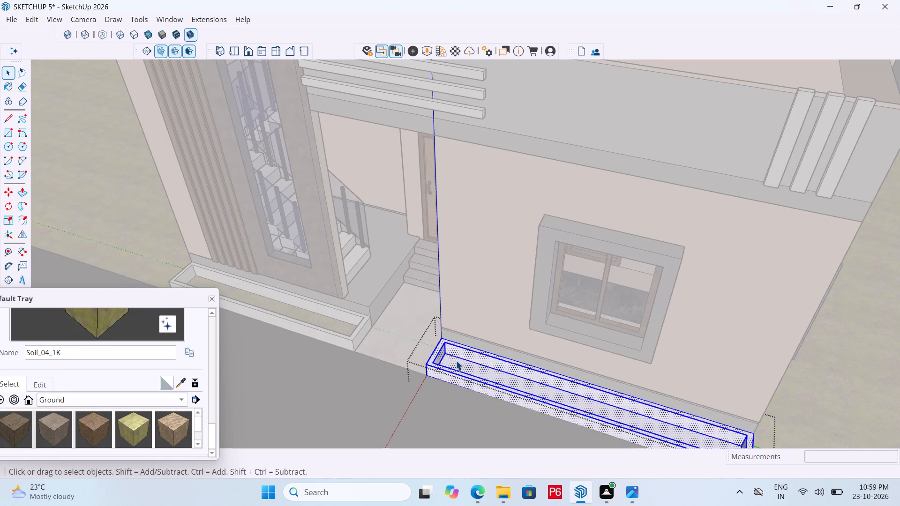
click(134, 420)
click(484, 371)
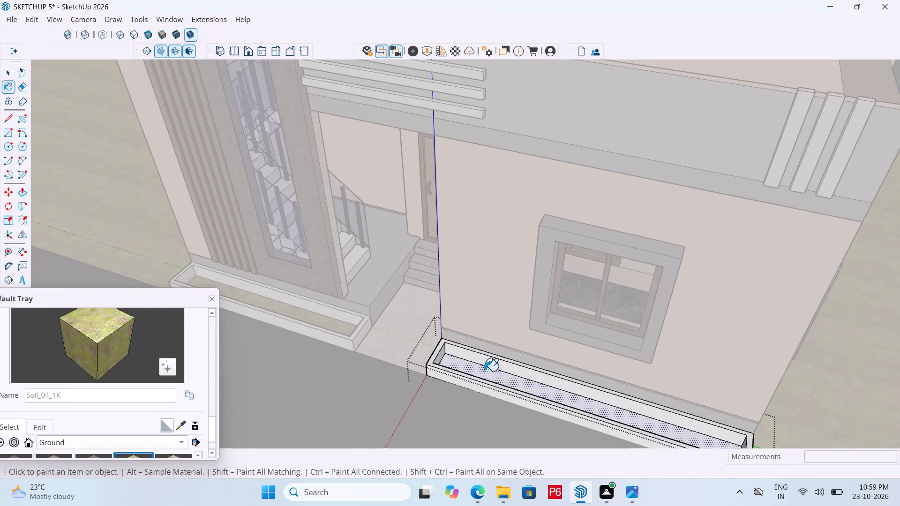
scroll(315, 357, down, 4)
scroll(420, 359, up, 2)
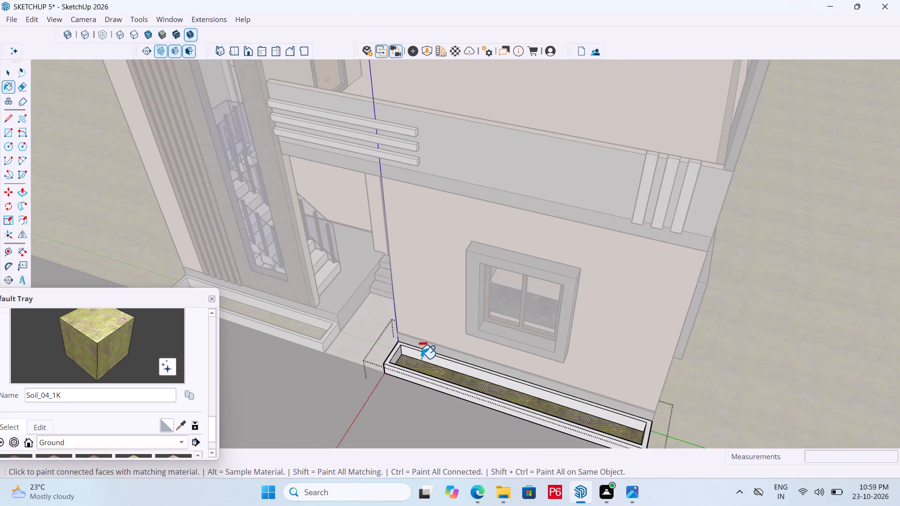
Save the model and leave the Paint Bucket tool.
key(ctrl+s)
key(ctrl+s)
key(ctrl+s)
key(space)
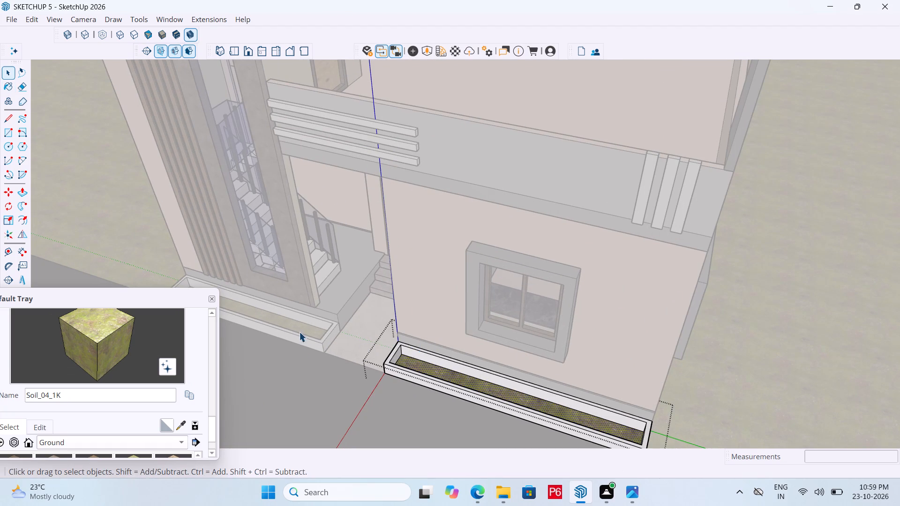
Close the materials tray and the window-side planter group.
middle_drag(296, 325, 394, 326)
scroll(597, 314, down, 4)
middle_drag(429, 340, 312, 341)
scroll(308, 341, up, 5)
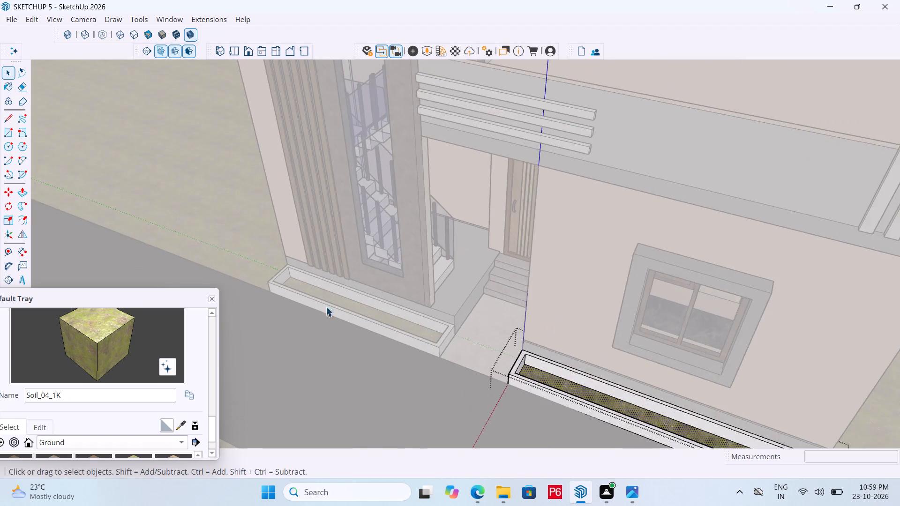
scroll(326, 306, up, 10)
key(space)
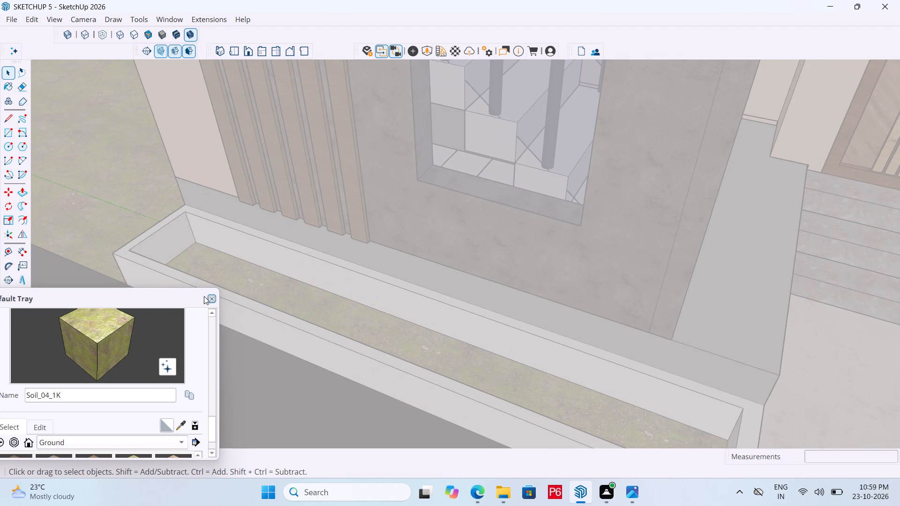
click(209, 298)
scroll(338, 283, down, 6)
scroll(275, 228, down, 11)
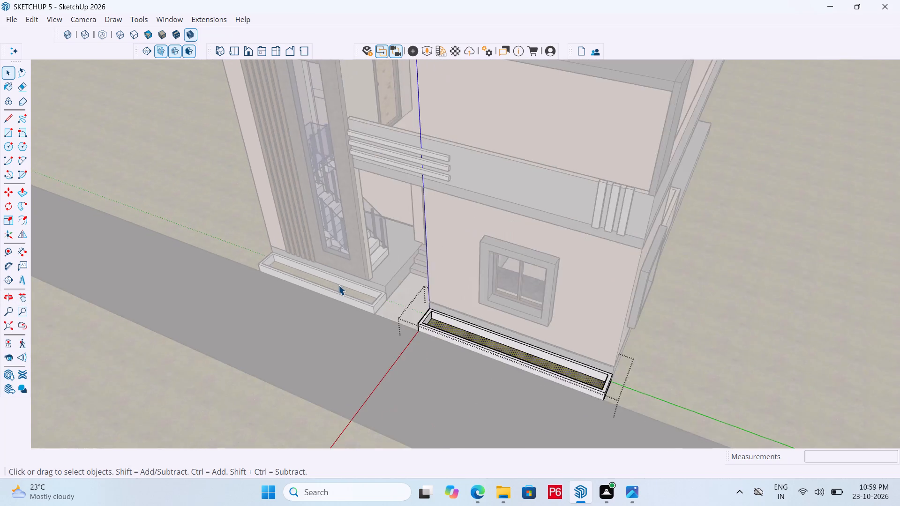
scroll(338, 285, down, 11)
click(97, 82)
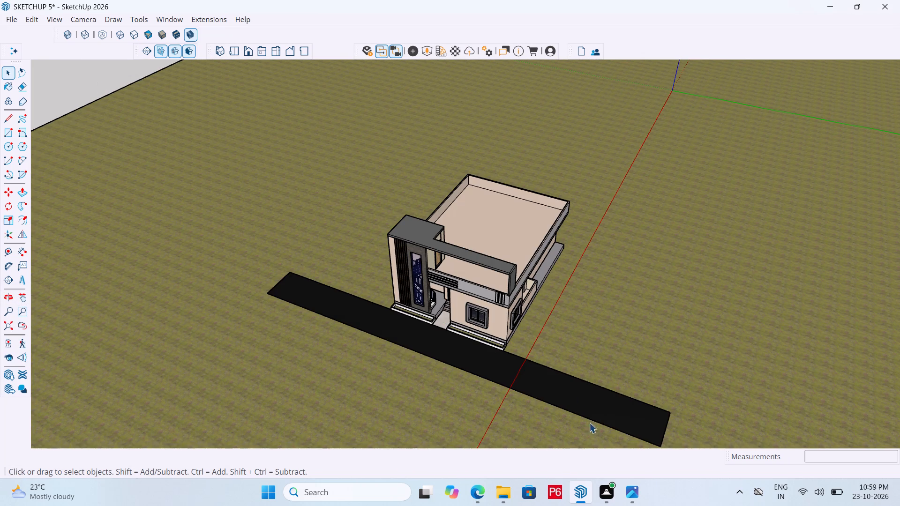
View the Vegetation models in the Enscape Asset Library and close the library.
middle_drag(484, 297, 487, 238)
scroll(489, 214, up, 1)
scroll(436, 335, up, 7)
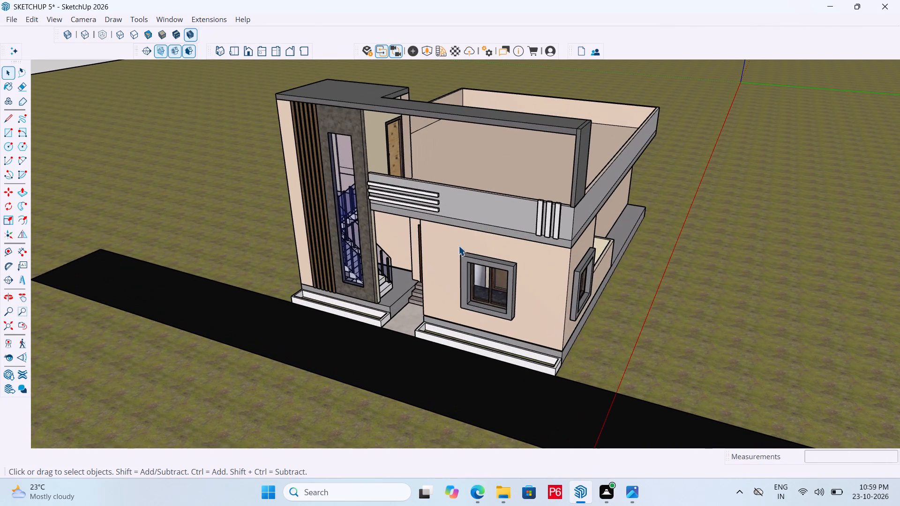
click(428, 49)
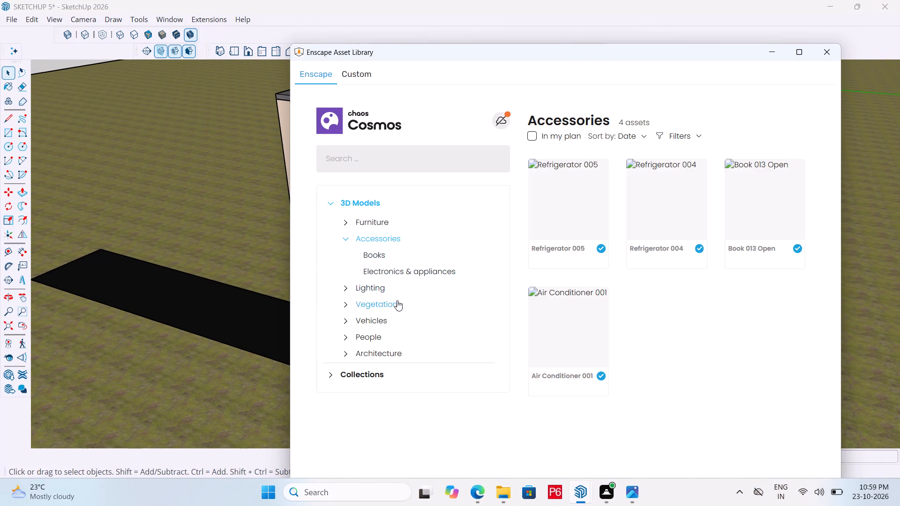
click(392, 299)
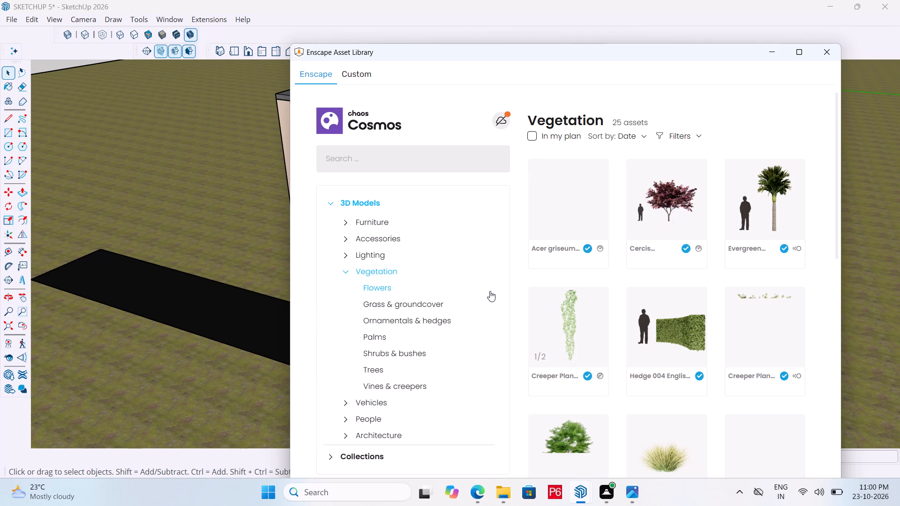
click(827, 50)
Inside the tower-side planter group, push/pull the soil face slightly upward, keeping it below the planter rim.
middle_drag(393, 291, 447, 338)
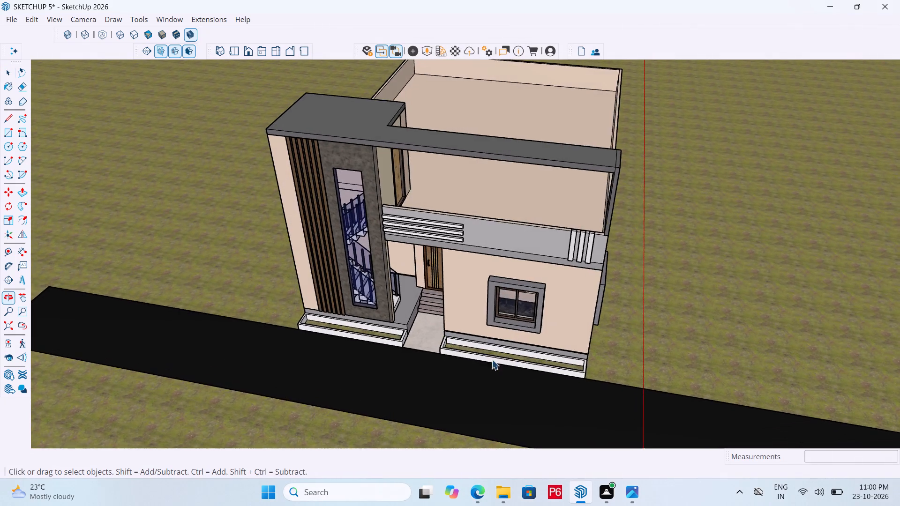
scroll(480, 355, up, 5)
scroll(354, 333, up, 5)
middle_drag(345, 319, 287, 298)
scroll(287, 298, up, 5)
middle_click(287, 298)
scroll(320, 285, up, 1)
middle_drag(321, 285, 330, 315)
key(space)
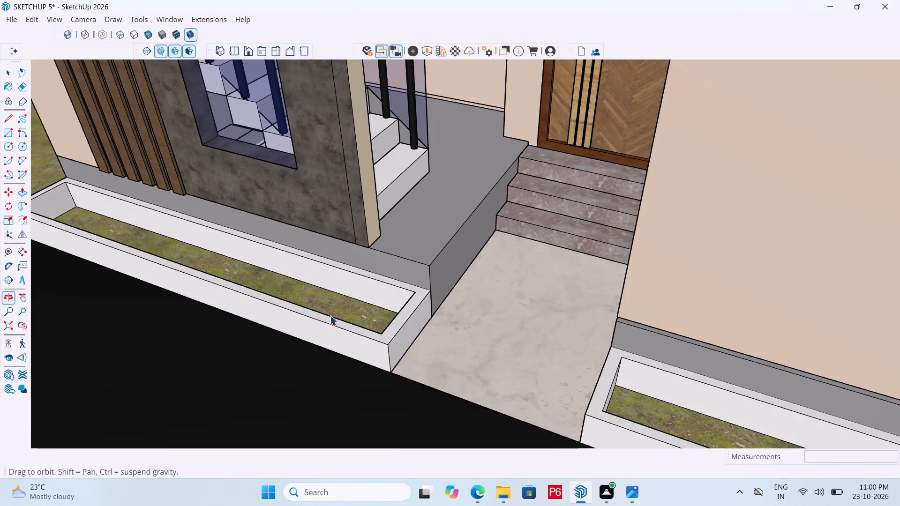
middle_drag(330, 315, 334, 314)
click(359, 309)
click(351, 305)
click(348, 305)
click(332, 299)
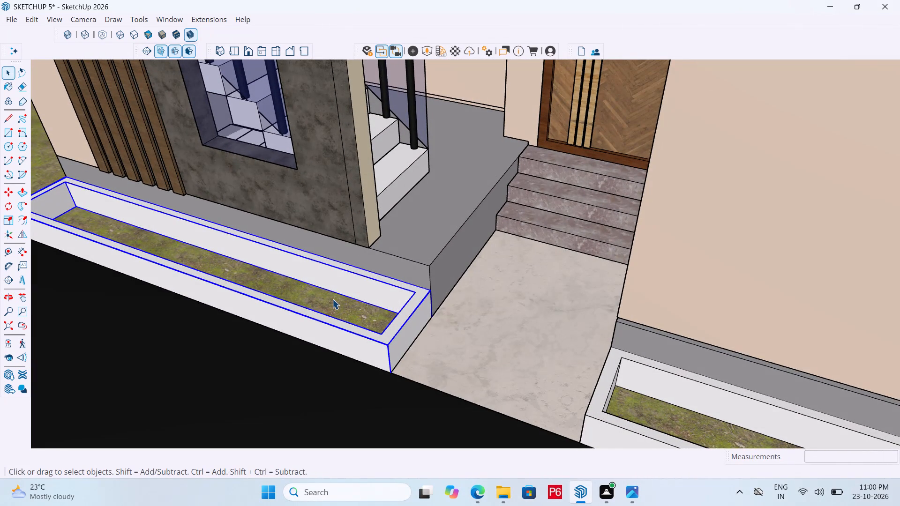
double_click(332, 299)
click(336, 299)
key(p)
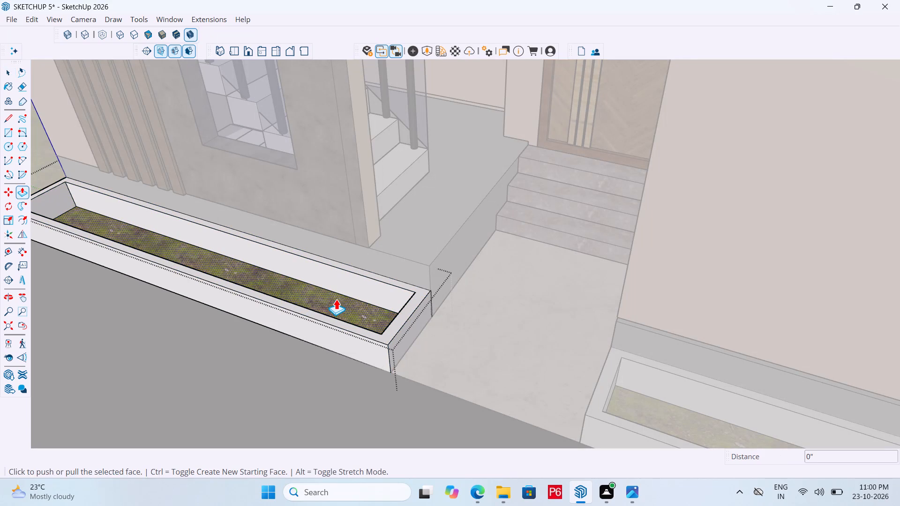
click(336, 299)
click(341, 286)
middle_drag(435, 285, 428, 273)
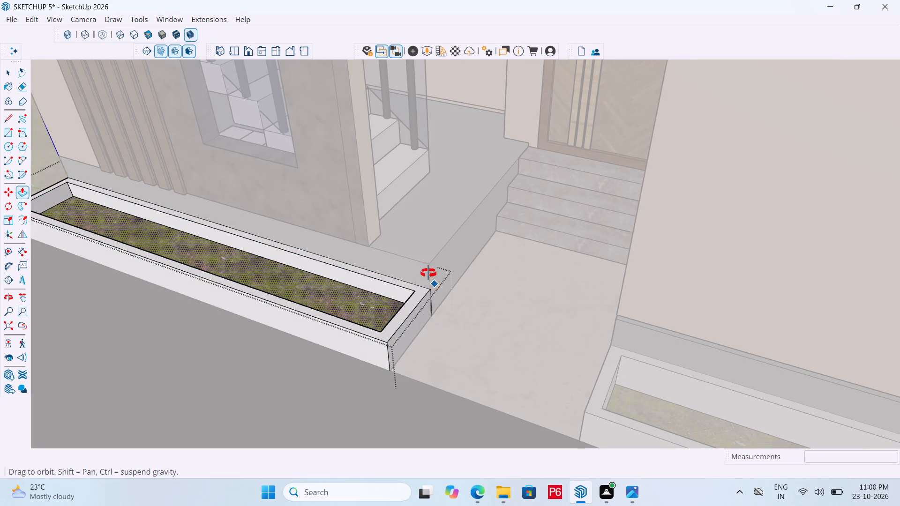
middle_drag(428, 273, 403, 253)
key(space)
Inside the window-side planter group, push/pull the soil face up 4 1/4" to match the tower-side planter's soil level.
scroll(291, 250, down, 4)
scroll(541, 361, up, 3)
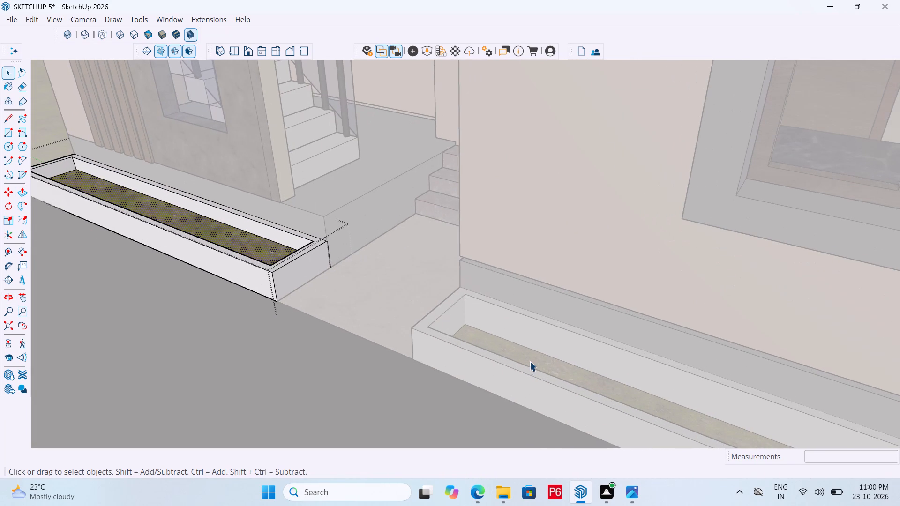
click(525, 361)
click(518, 349)
click(488, 344)
double_click(488, 344)
click(481, 334)
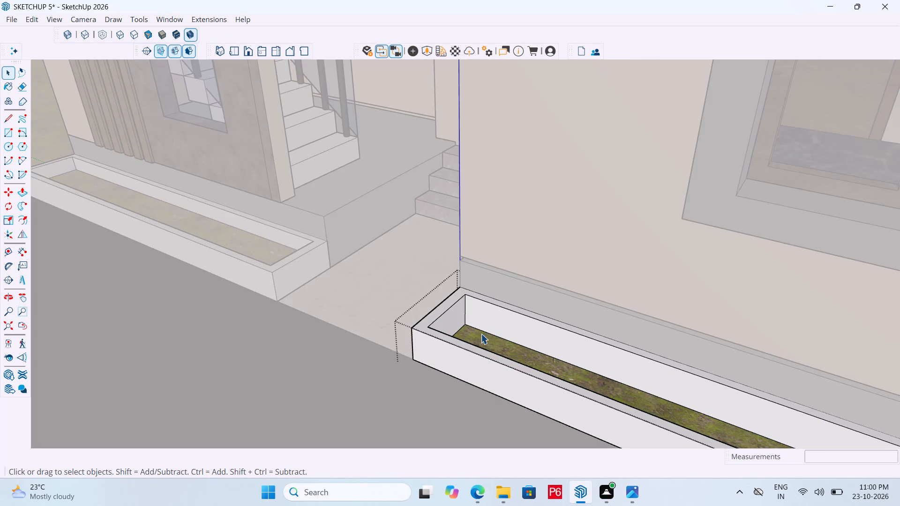
click(479, 336)
key(p)
click(482, 335)
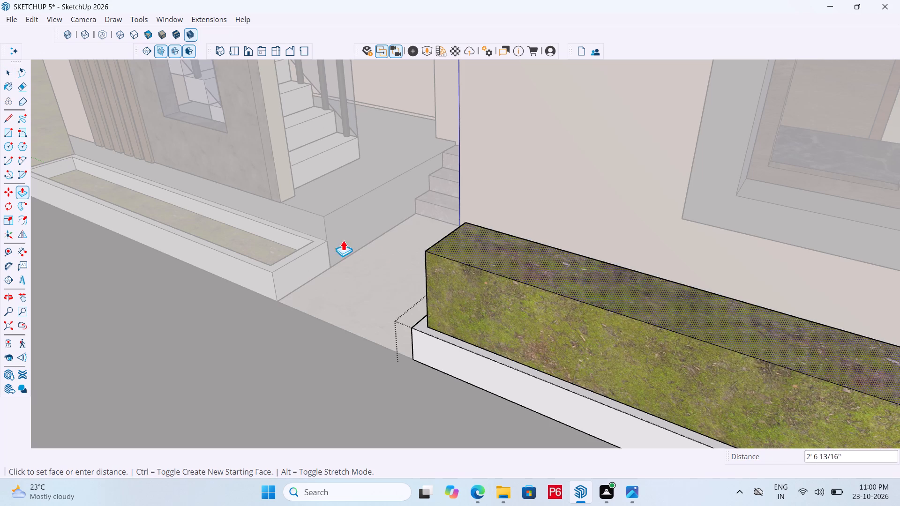
click(262, 242)
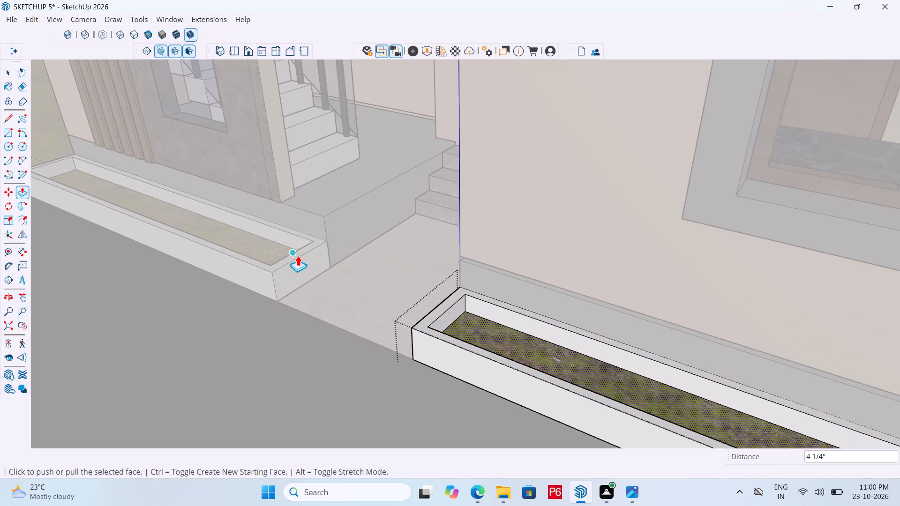
Save the model and close the window-side planter group.
scroll(321, 252, down, 6)
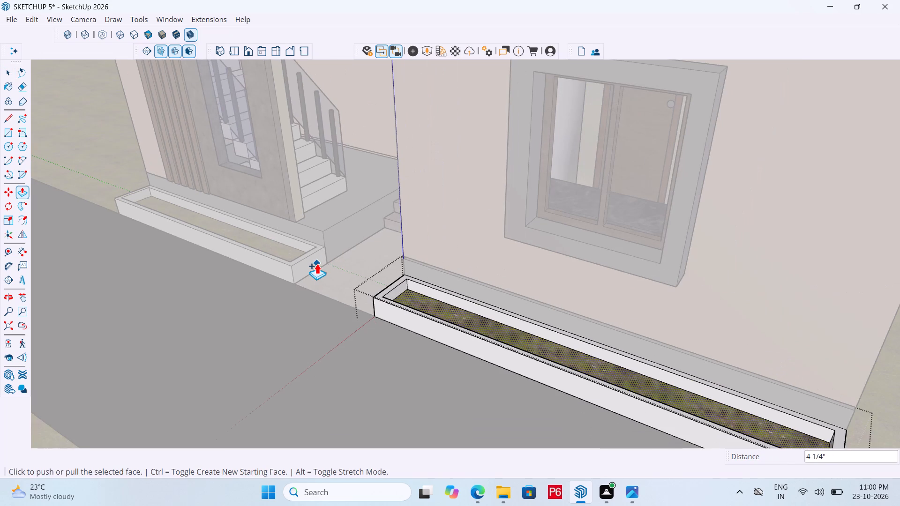
key(ctrl+s)
key(ctrl+s)
key(ctrl+s)
key(ctrl+s)
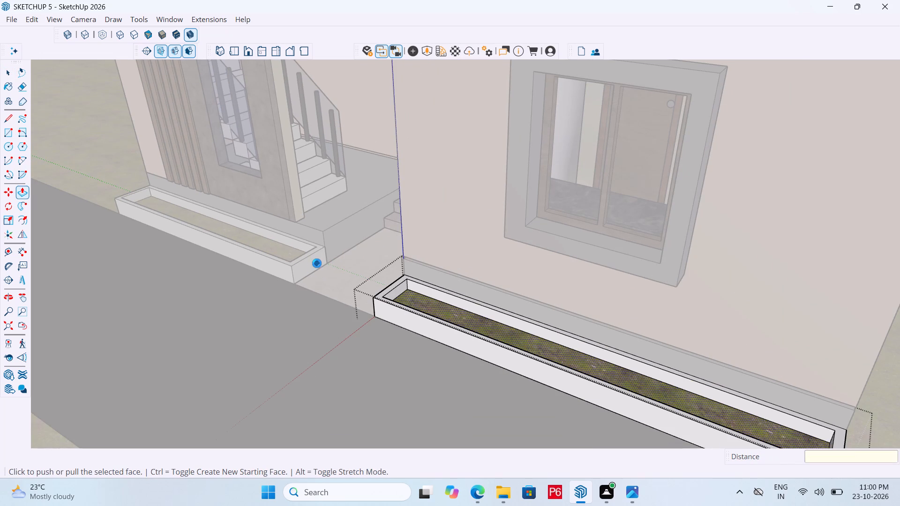
key(ctrl+s)
key(ctrl+s)
key(ctrl+s)
key(ctrl+s)
scroll(345, 291, down, 5)
key(space)
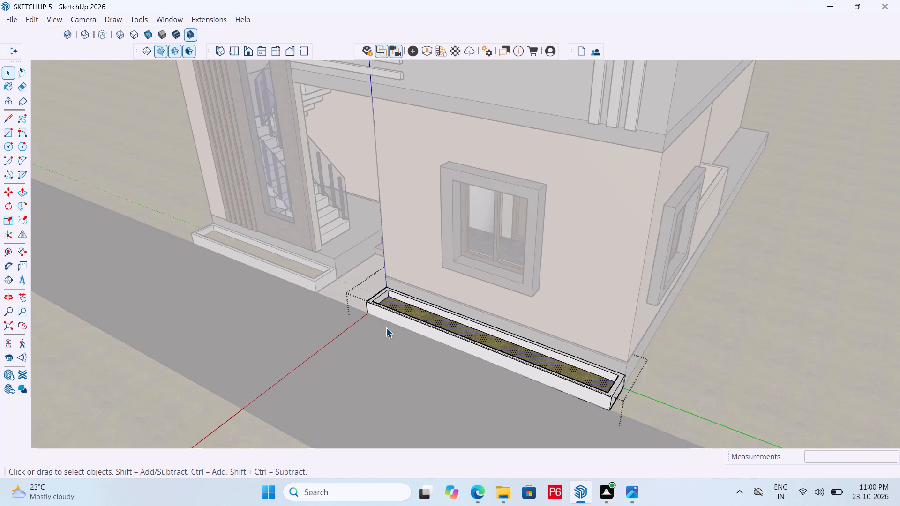
scroll(446, 315, down, 5)
scroll(494, 345, down, 6)
middle_drag(517, 346, 559, 318)
double_click(118, 87)
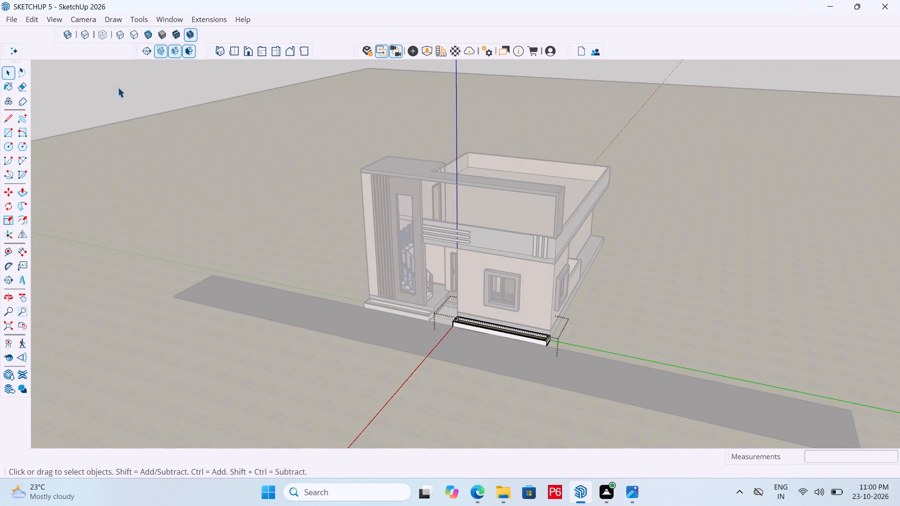
Select the road and examine it together with the soil-filled planters from the front corner.
middle_drag(465, 245, 487, 250)
scroll(567, 382, up, 5)
middle_drag(472, 377, 253, 437)
click(332, 349)
scroll(303, 345, up, 5)
middle_drag(307, 339, 473, 264)
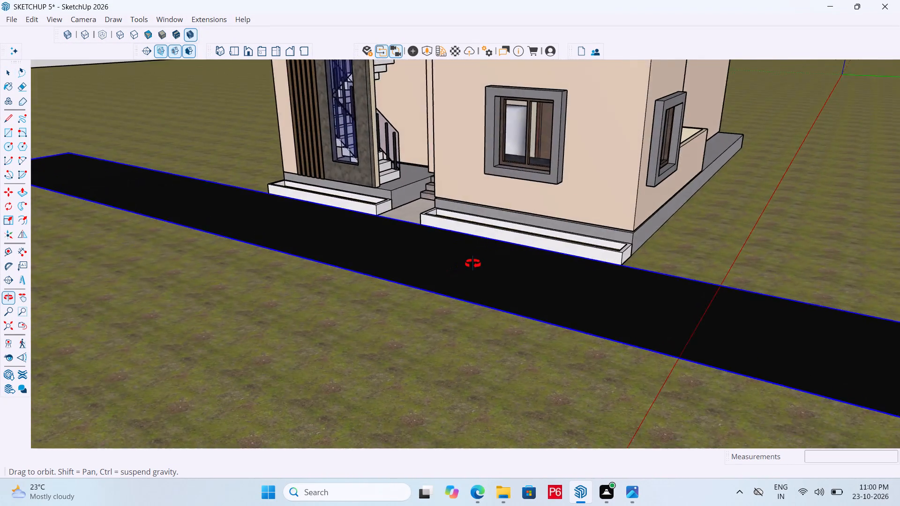
middle_drag(473, 264, 453, 358)
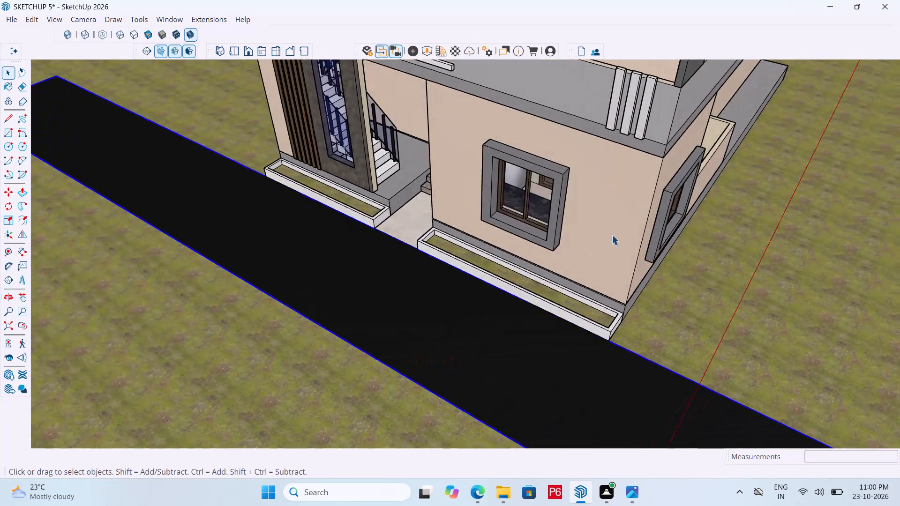
Draw a long, narrow rectangle on the tower-side part of the road, running lengthwise, and make it a group for a lane marking.
scroll(612, 235, down, 6)
scroll(412, 270, down, 6)
middle_drag(413, 286, 520, 267)
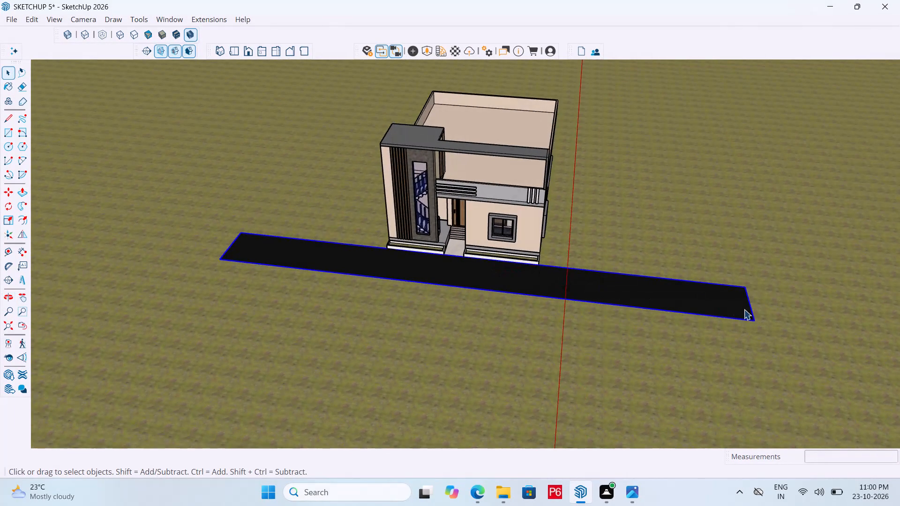
scroll(317, 255, up, 11)
middle_drag(336, 258, 330, 259)
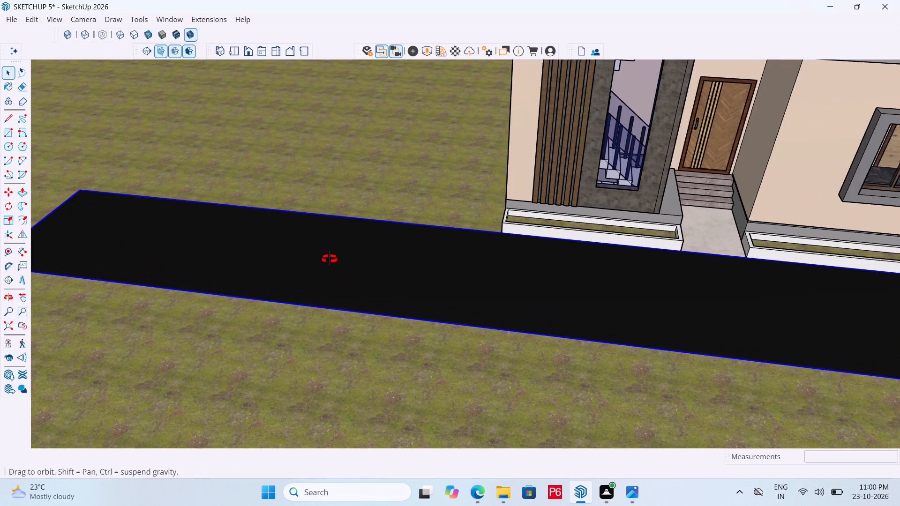
middle_drag(330, 259, 301, 284)
key(r)
click(277, 231)
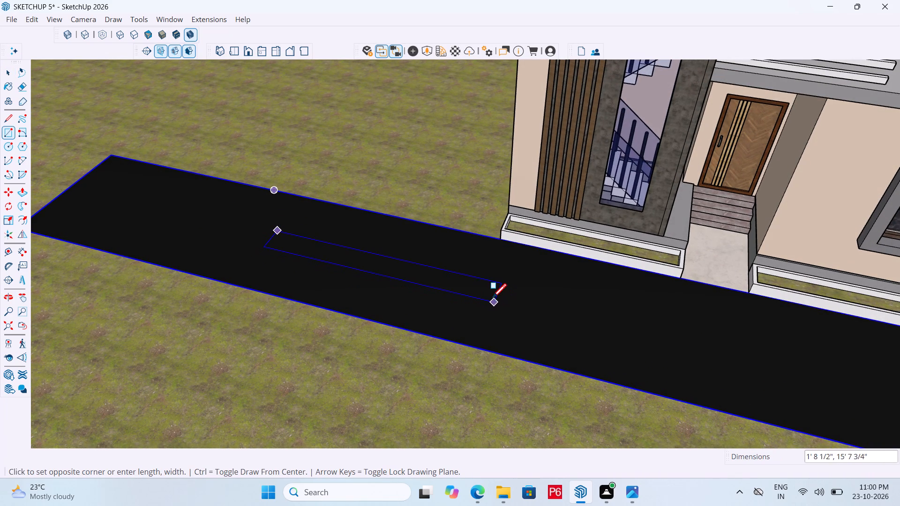
click(475, 298)
key(space)
double_click(373, 261)
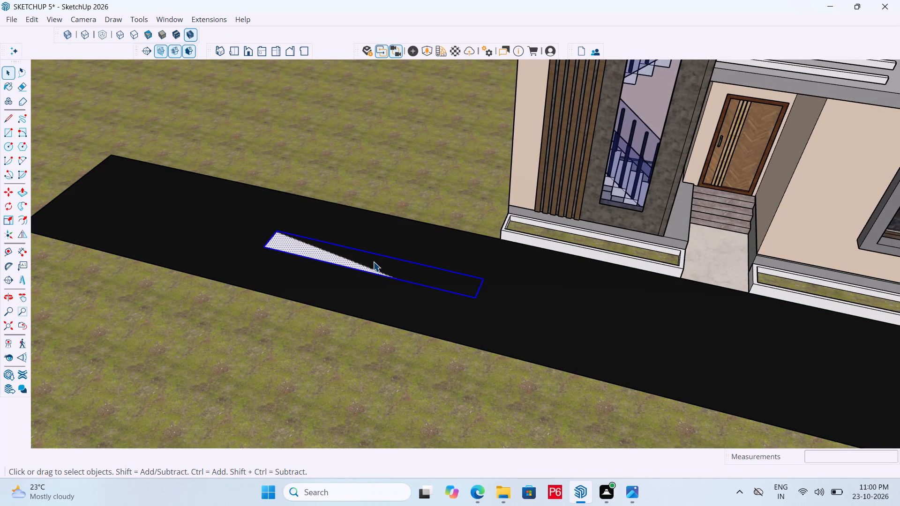
right_click(373, 261)
click(423, 375)
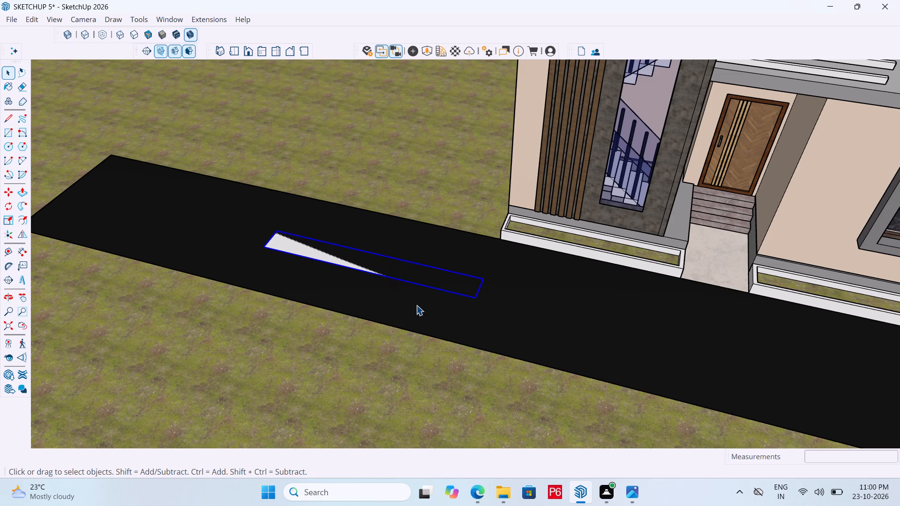
Inside the lane-marking group, push/pull the face up 0.2" and close the group.
double_click(423, 278)
click(420, 274)
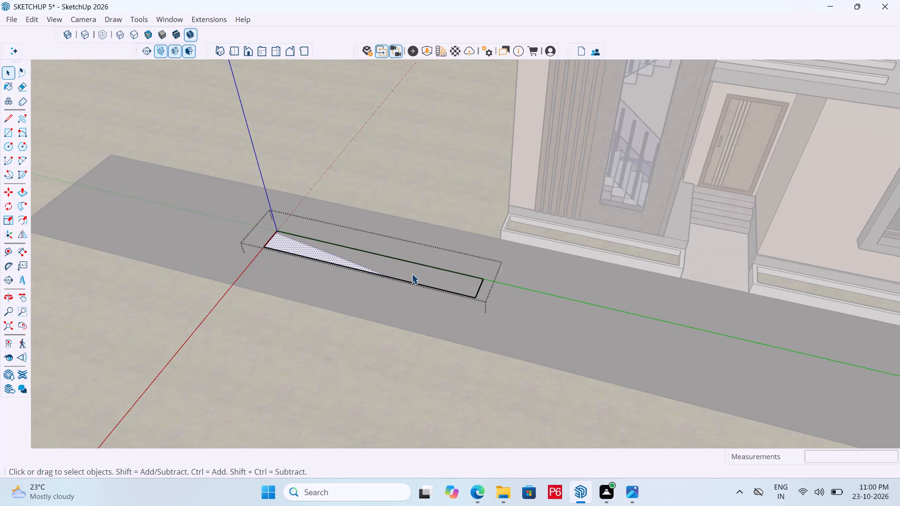
key(p)
click(417, 268)
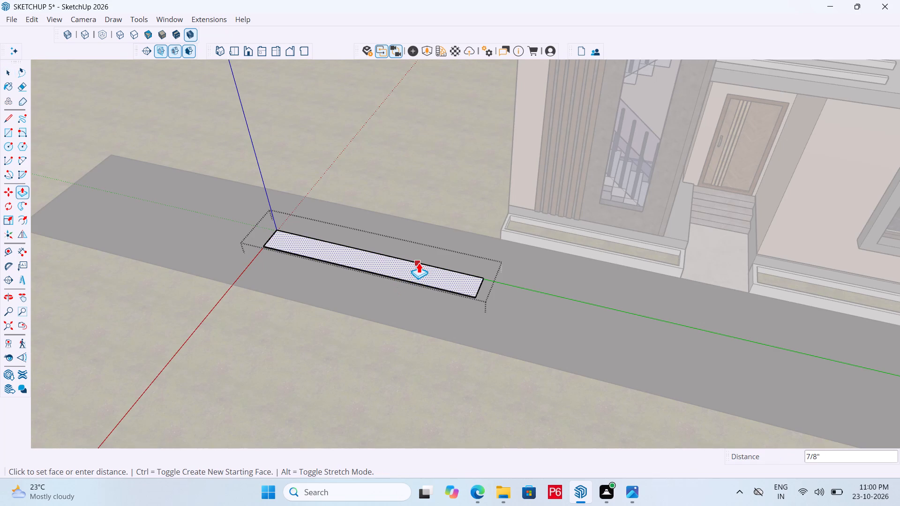
text(0.2")
key(Return)
scroll(457, 289, up, 5)
key(space)
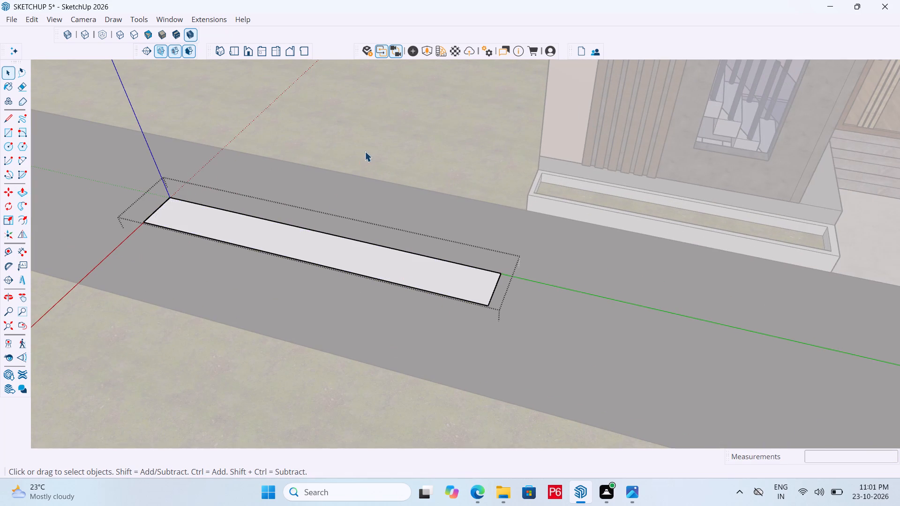
click(365, 151)
Copy the lane-marking strip from its lower corner along the road's length to in front of the entrance, leaving a gap between the strips.
scroll(253, 201, down, 4)
click(337, 239)
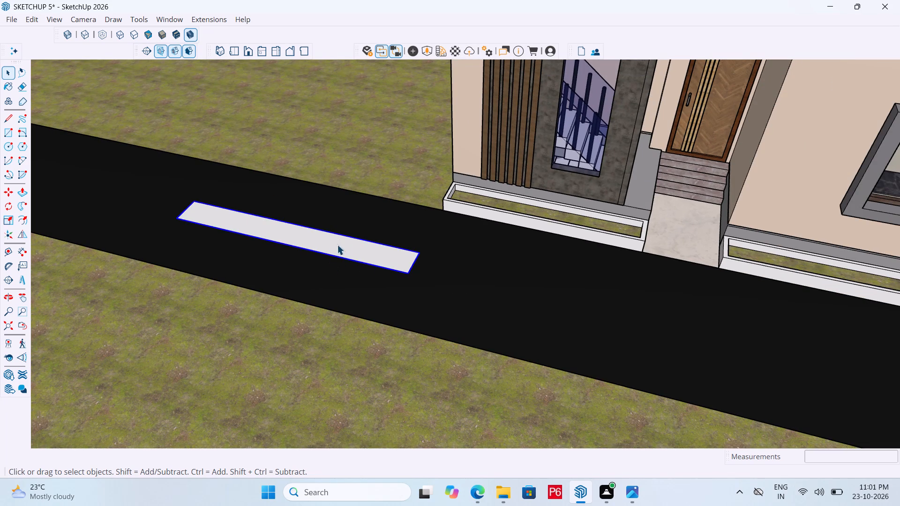
middle_drag(264, 253, 382, 256)
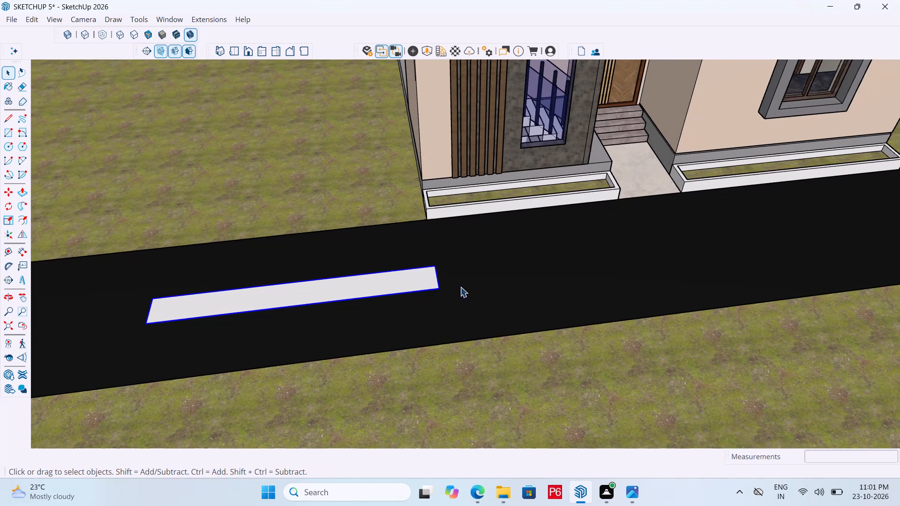
scroll(465, 287, up, 5)
scroll(560, 293, down, 6)
scroll(196, 312, up, 6)
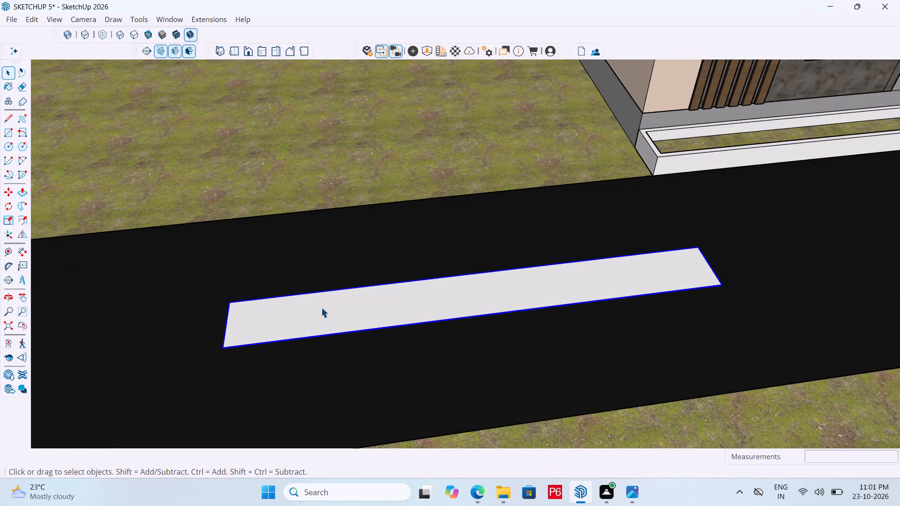
scroll(213, 347, up, 18)
middle_drag(223, 343, 248, 328)
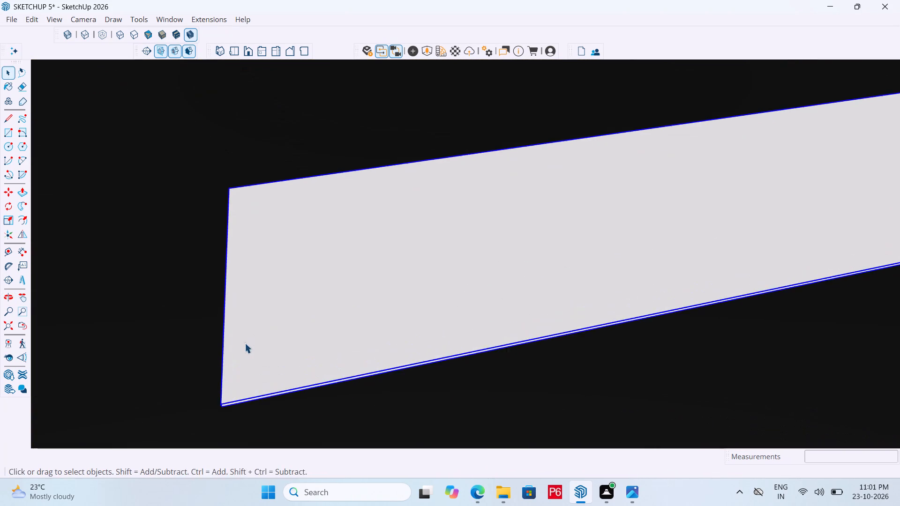
middle_drag(236, 328, 228, 242)
scroll(155, 394, up, 5)
key(m)
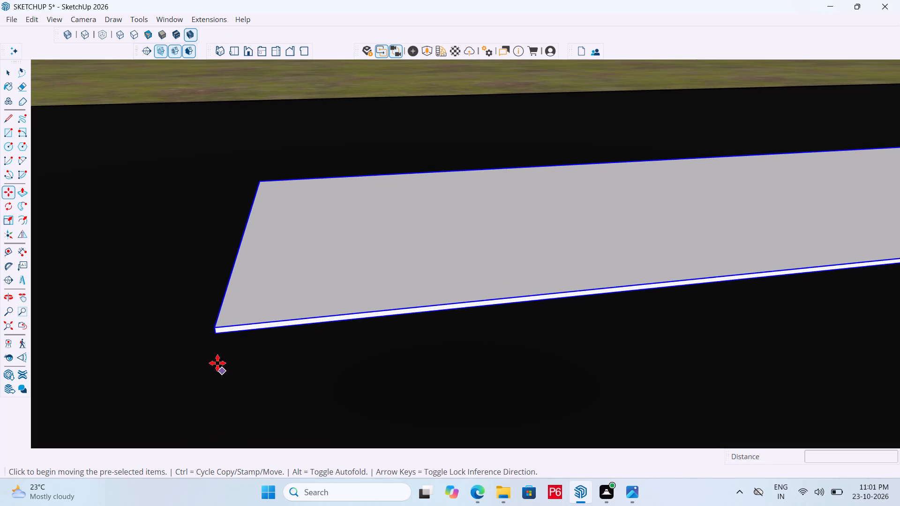
click(216, 338)
scroll(264, 324, down, 7)
scroll(135, 353, down, 20)
scroll(135, 353, down, 10)
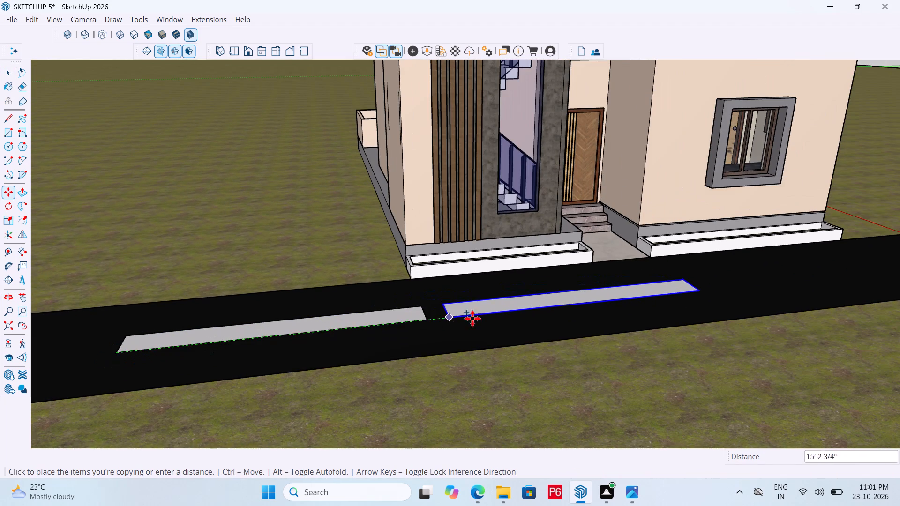
click(552, 307)
Copy the strip in front of the entrance farther along the road, placing it just past the window-side corner of the house.
scroll(562, 305, up, 4)
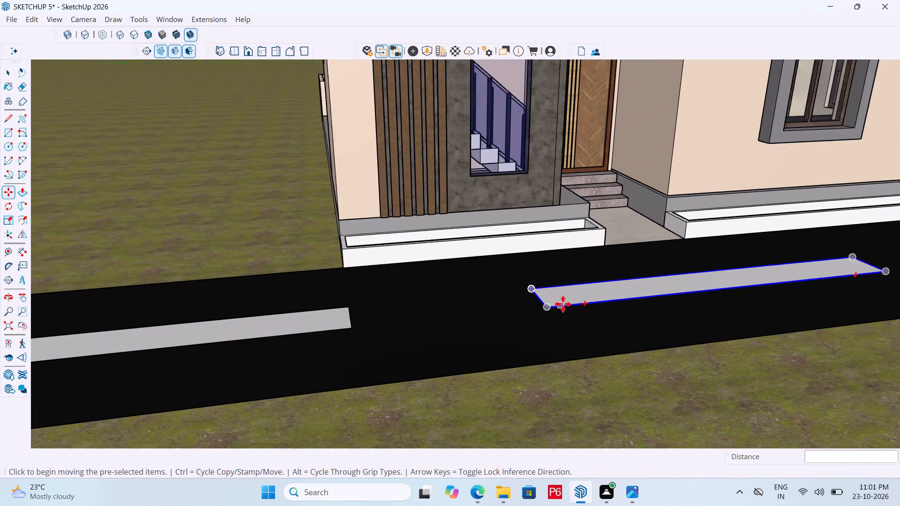
scroll(563, 304, up, 20)
scroll(563, 304, up, 6)
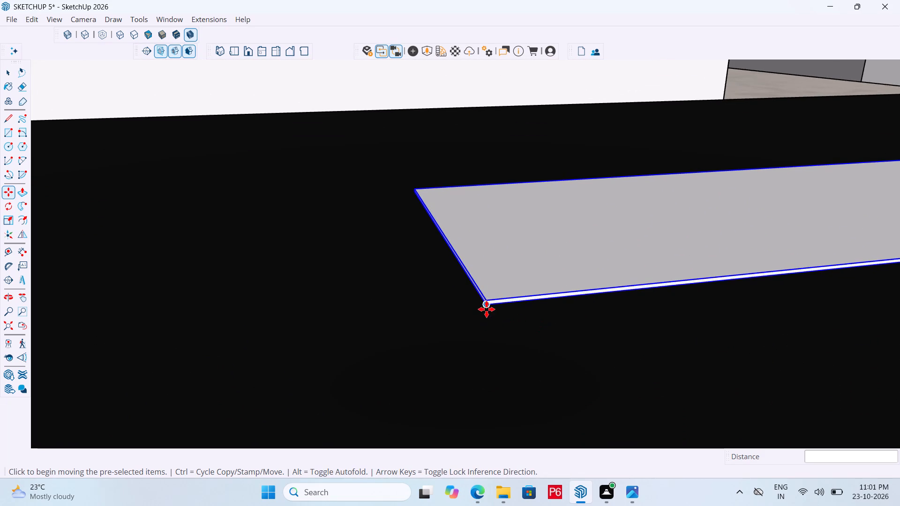
click(486, 309)
scroll(345, 401, down, 6)
scroll(260, 345, down, 7)
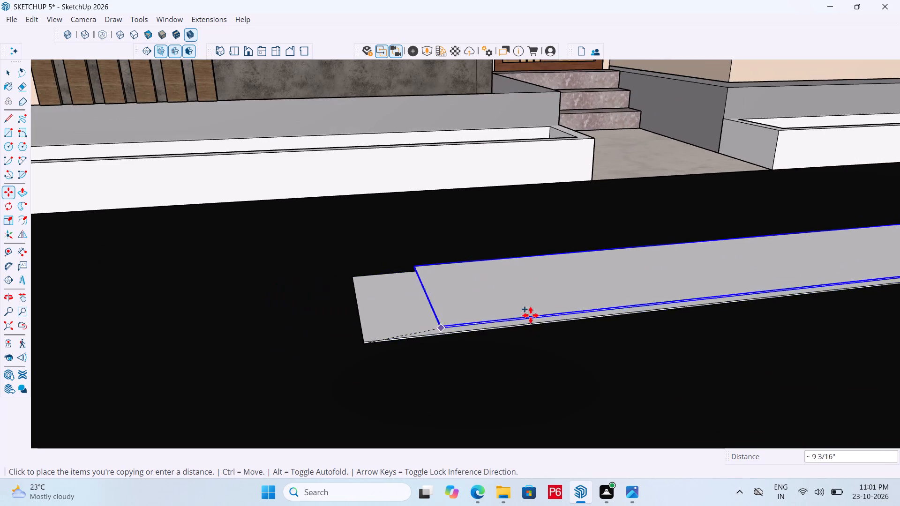
scroll(569, 325, down, 20)
scroll(569, 325, down, 1)
scroll(174, 410, down, 6)
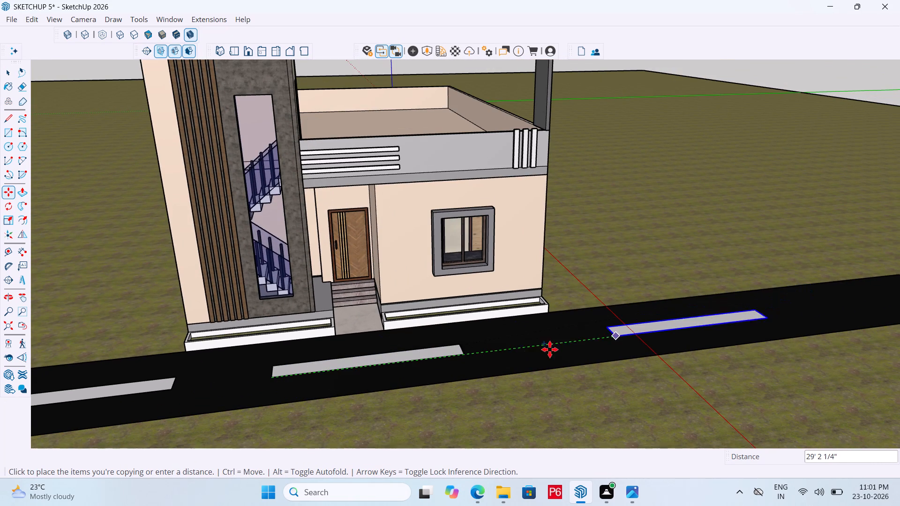
click(555, 343)
Copy the newest strip about 22' 10" along the road toward the far end on the window side.
scroll(559, 341, up, 4)
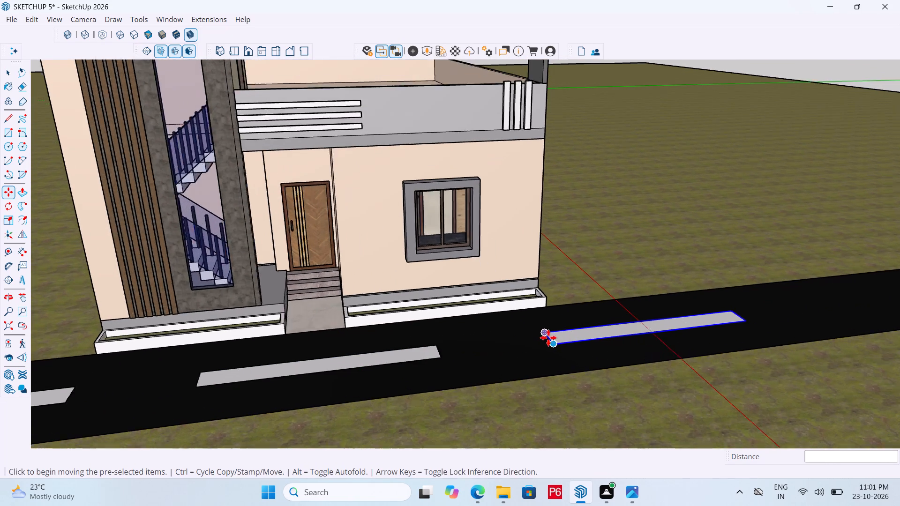
scroll(548, 338, up, 20)
scroll(548, 338, up, 20)
scroll(548, 338, up, 4)
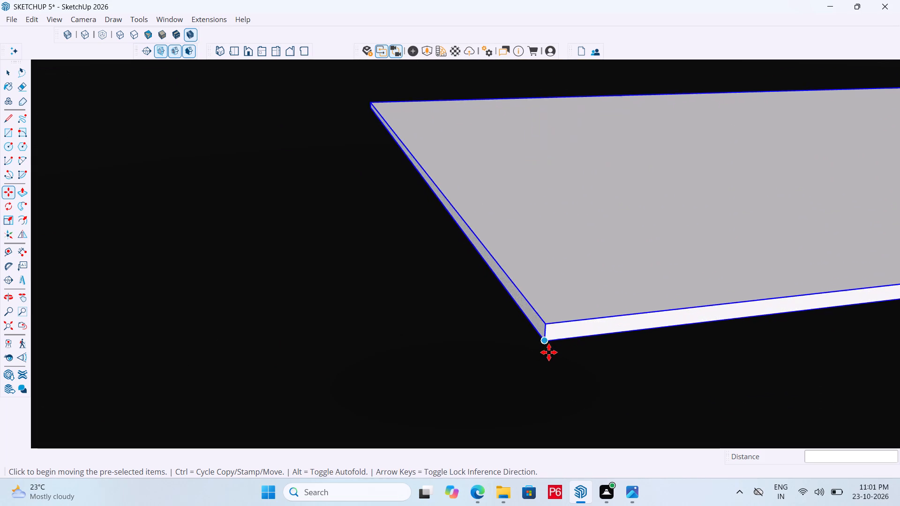
click(548, 340)
scroll(600, 363, down, 7)
scroll(388, 403, down, 10)
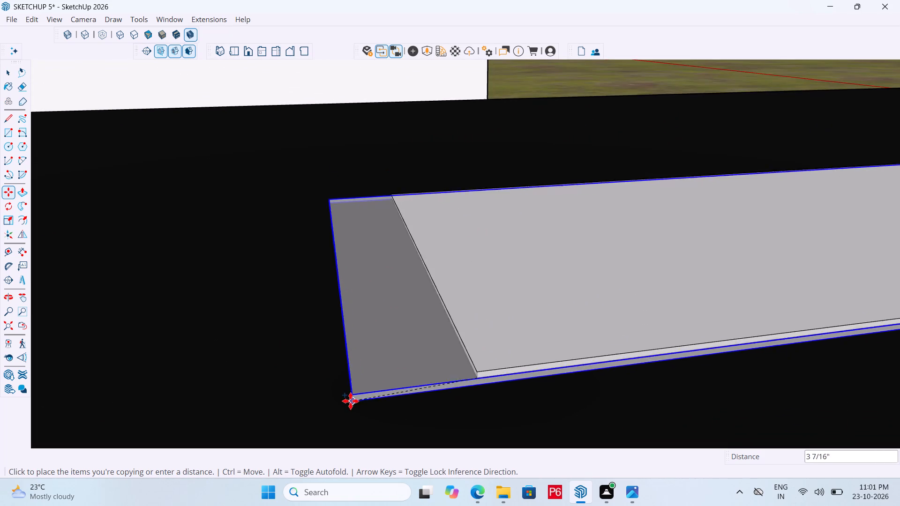
scroll(351, 401, down, 20)
scroll(351, 401, down, 8)
scroll(315, 298, down, 8)
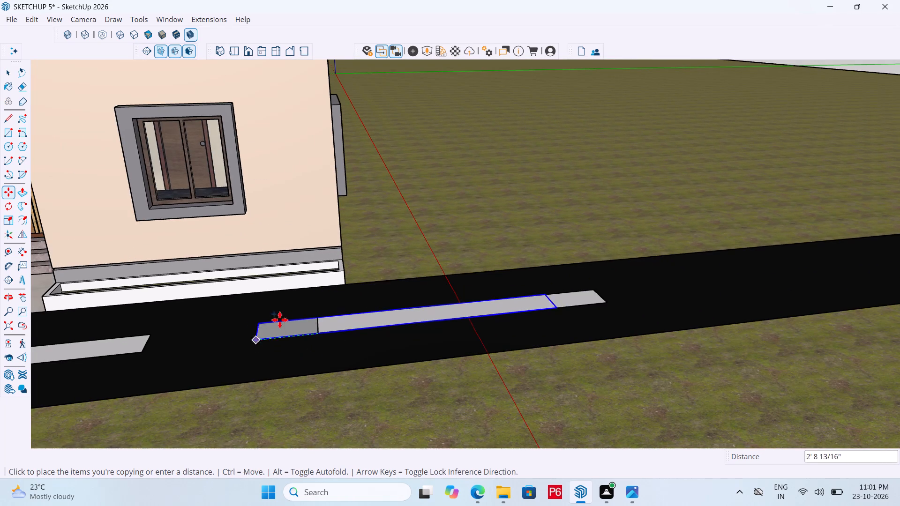
scroll(409, 328, down, 7)
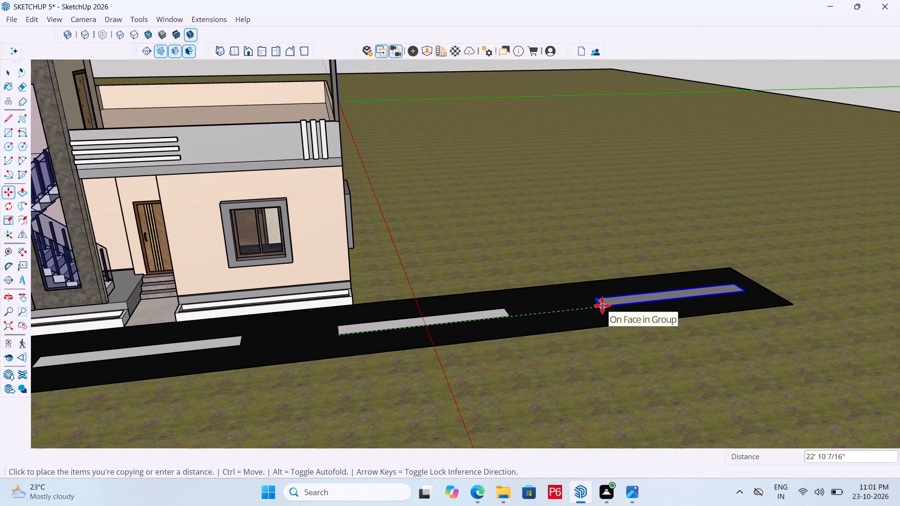
click(602, 305)
Copy the original strip about 16' 5" along the road to the tower-side end, aligned with the other lane markings.
scroll(766, 284, down, 5)
scroll(625, 322, down, 6)
scroll(256, 362, up, 5)
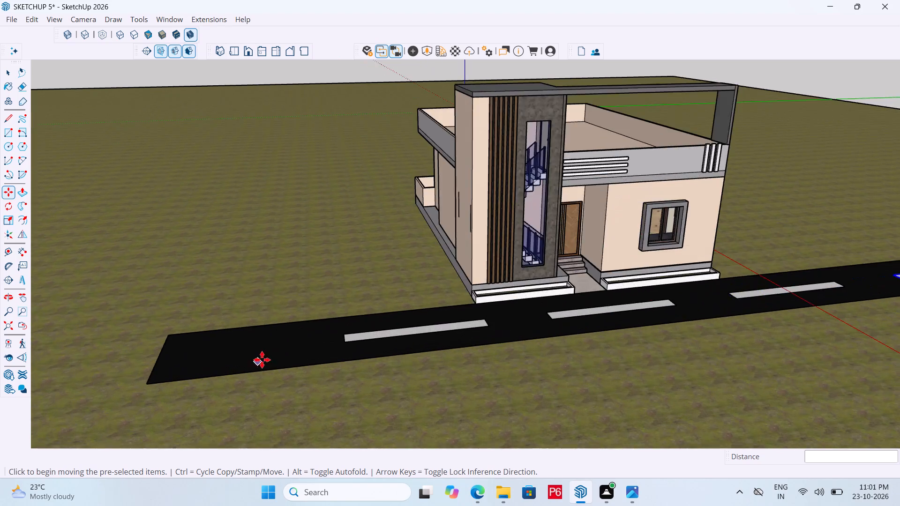
scroll(262, 360, up, 20)
scroll(262, 360, up, 17)
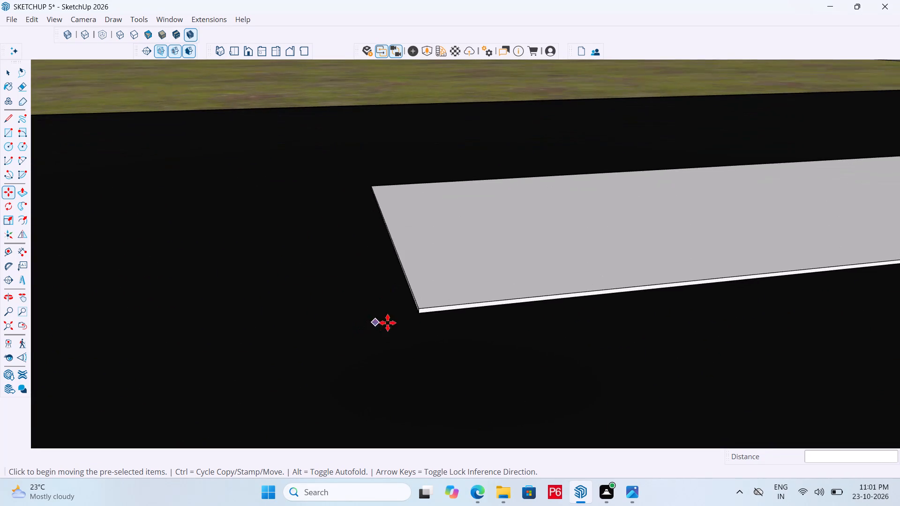
click(421, 313)
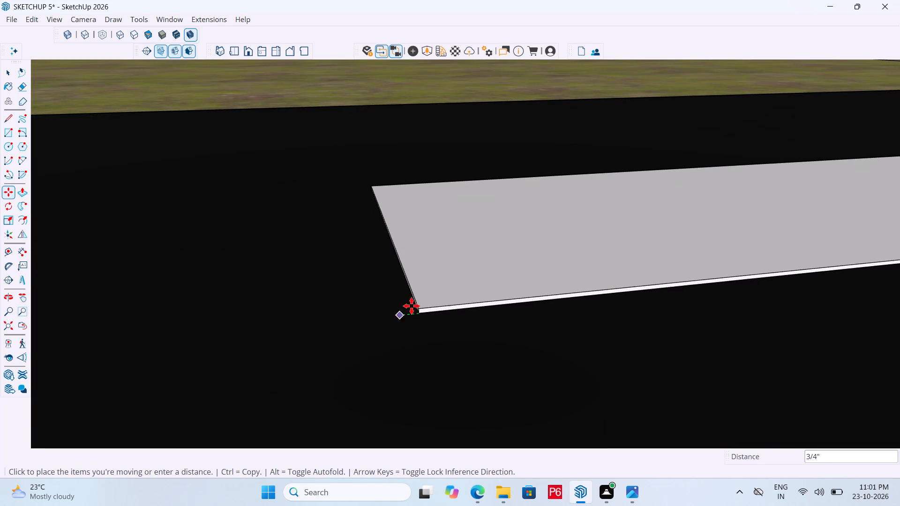
click(420, 311)
key(space)
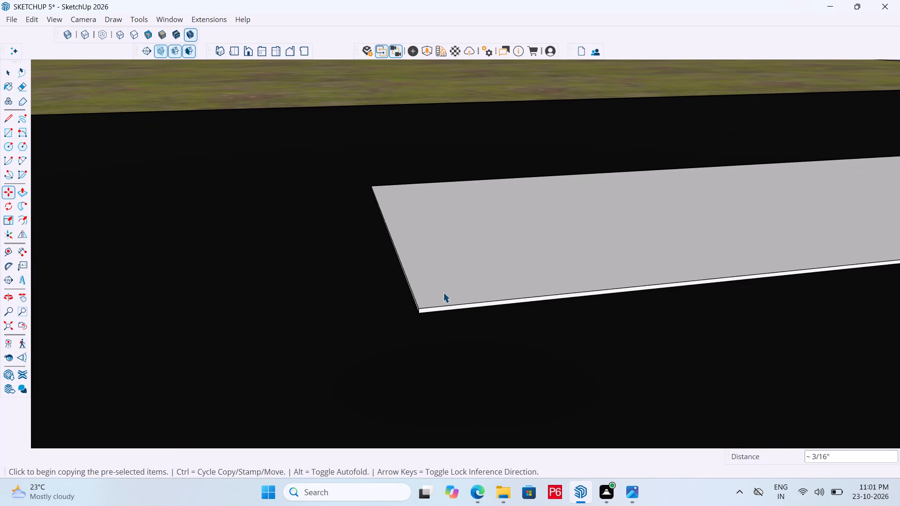
click(445, 292)
scroll(417, 318, up, 5)
key(m)
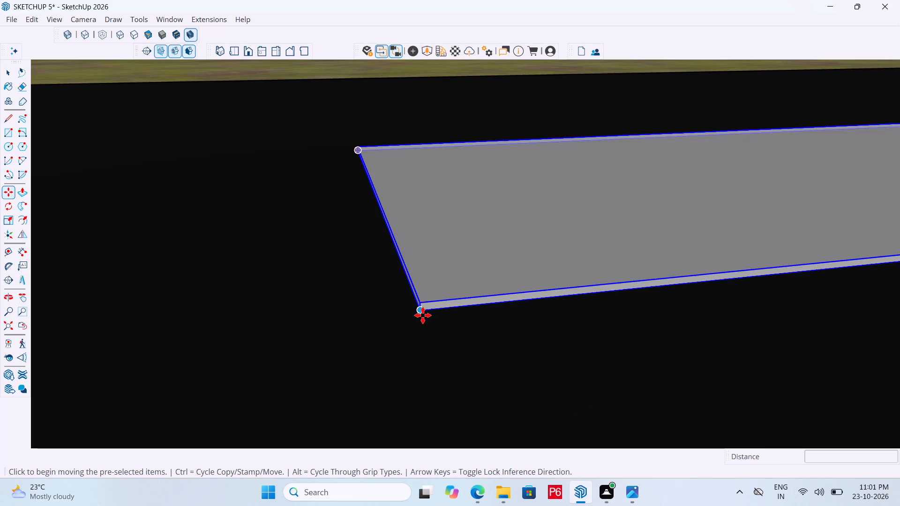
click(423, 315)
scroll(424, 286, down, 20)
scroll(424, 286, down, 1)
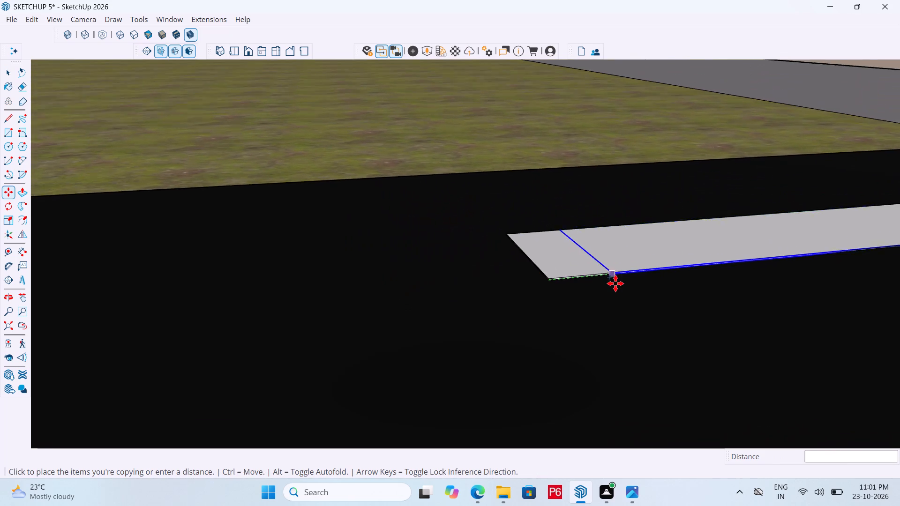
scroll(615, 283, down, 17)
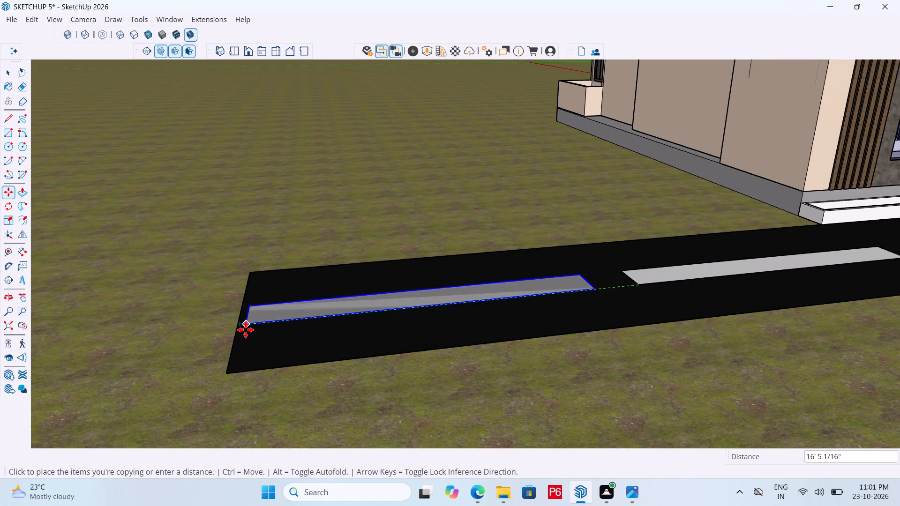
click(245, 331)
Save the model with the lane markings added.
scroll(307, 342, down, 4)
key(ctrl+s)
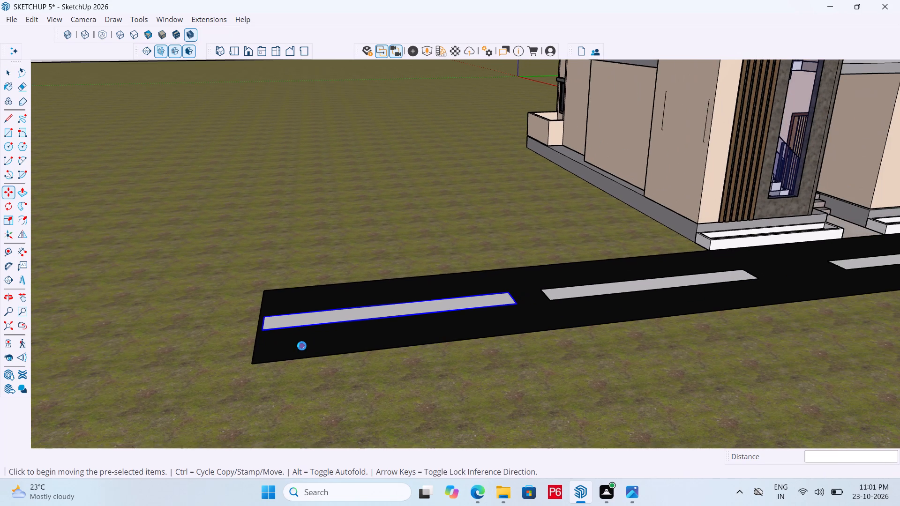
key(ctrl+s)
key(ctrl+s)
key(ctrl+s)
key(ctrl+s)
key(ctrl+s)
key(ctrl+s)
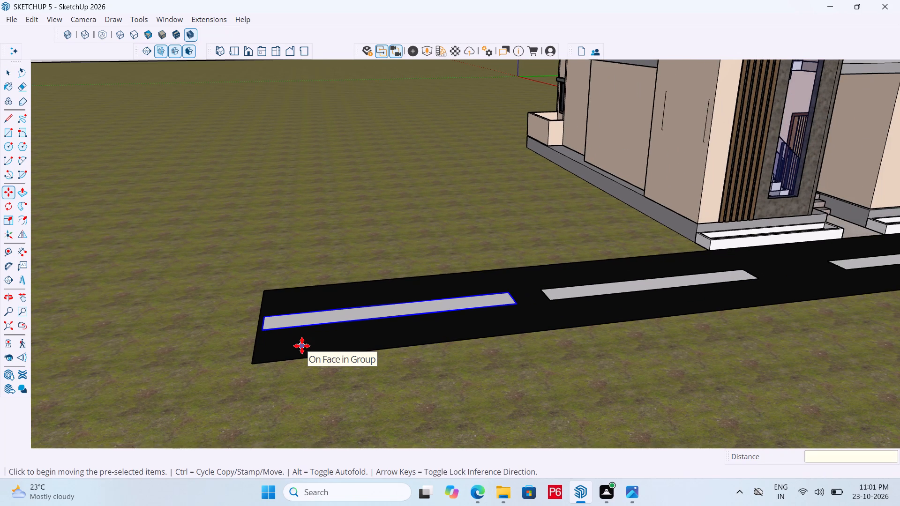
Leave the Move tool and examine the full row of lane markings along the road together with the house front.
key(space)
key(space)
scroll(285, 350, down, 2)
key(space)
key(space)
scroll(287, 379, down, 7)
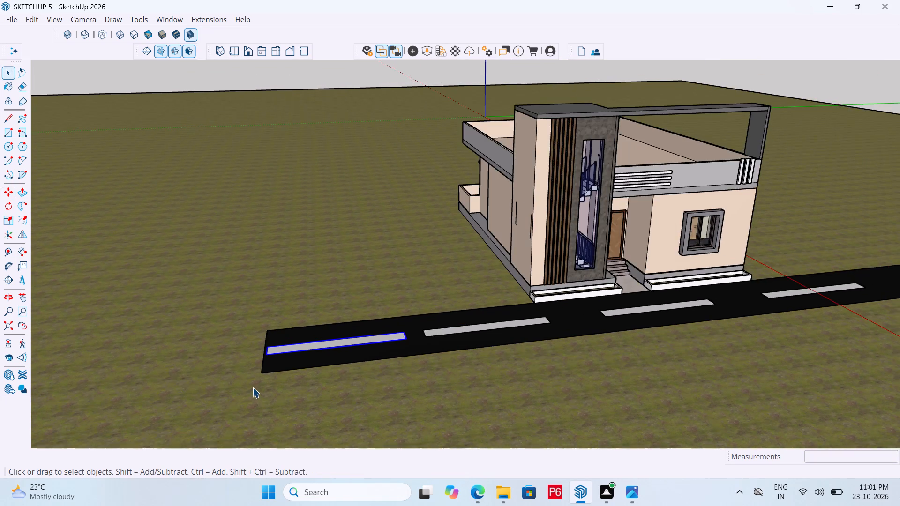
scroll(252, 390, down, 5)
middle_drag(721, 364, 591, 327)
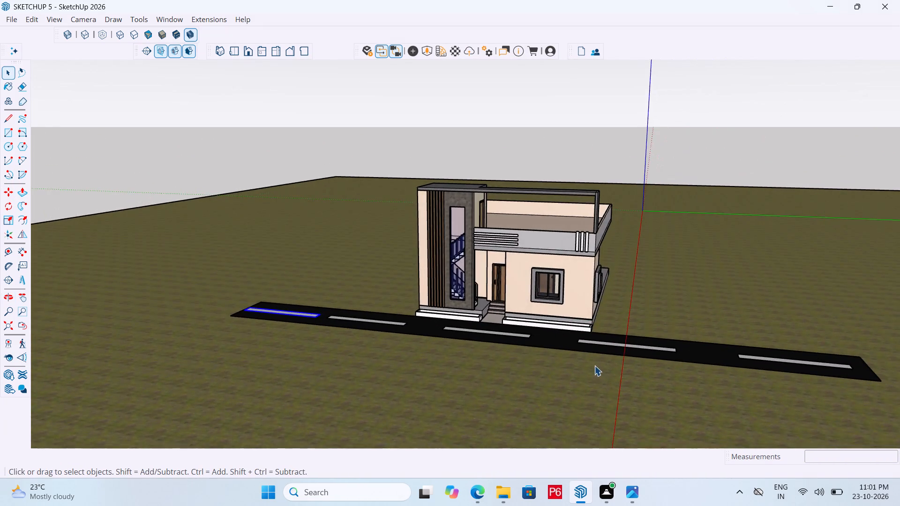
Examine the house front and the lane markings along the road from a closer, higher viewpoint.
scroll(600, 368, up, 5)
middle_drag(551, 352, 560, 401)
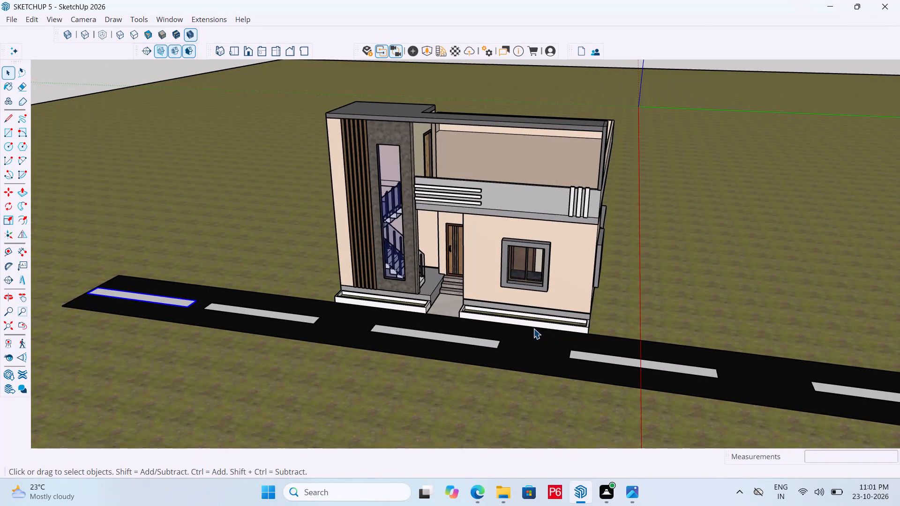
middle_drag(533, 328, 535, 350)
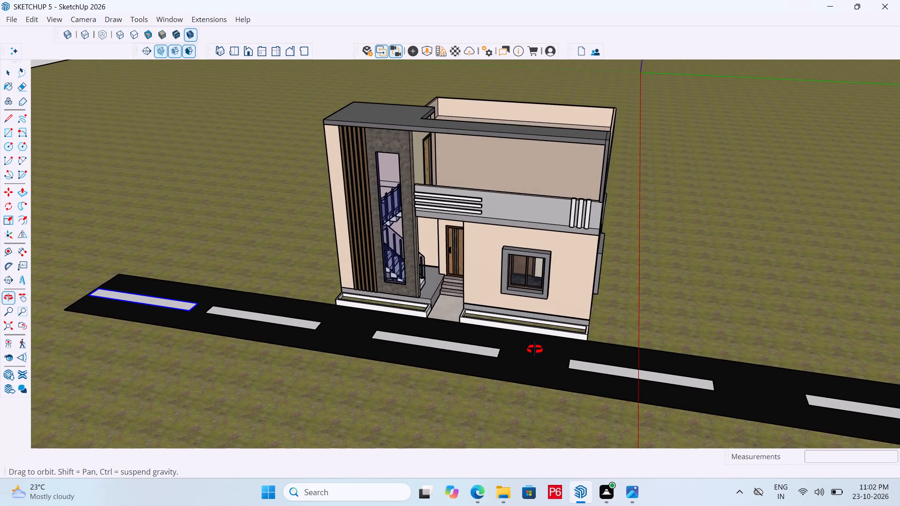
middle_drag(535, 350, 537, 352)
scroll(689, 242, up, 1)
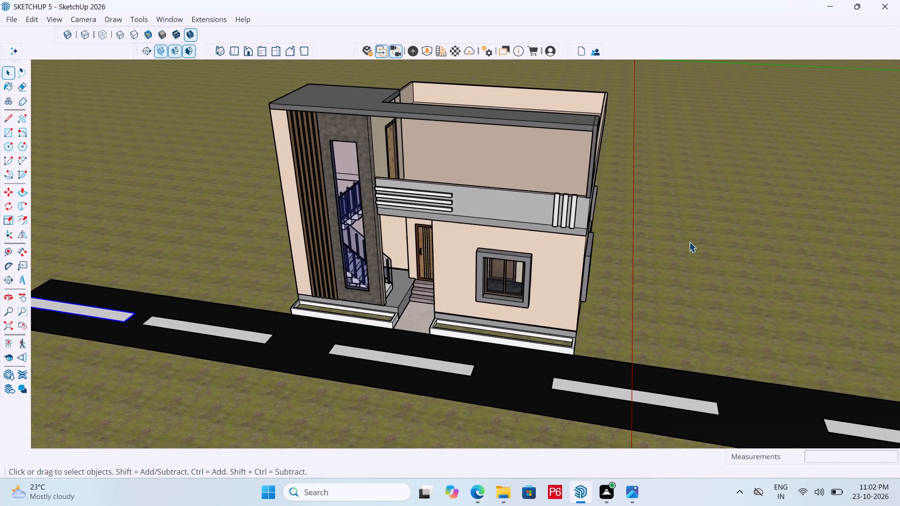
middle_drag(689, 242, 697, 245)
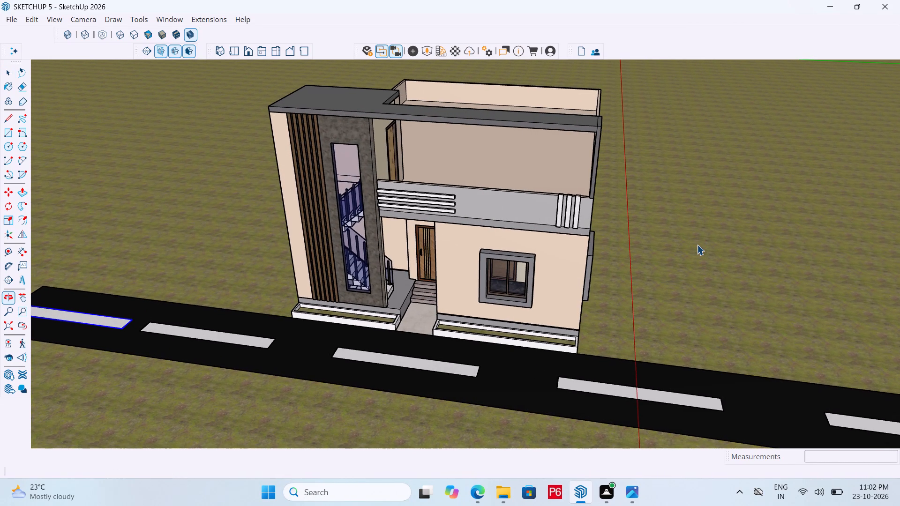
Open the grass ground group and Push/Pull its tower-side edge face outward about 44' 6" to extend the ground.
click(697, 244)
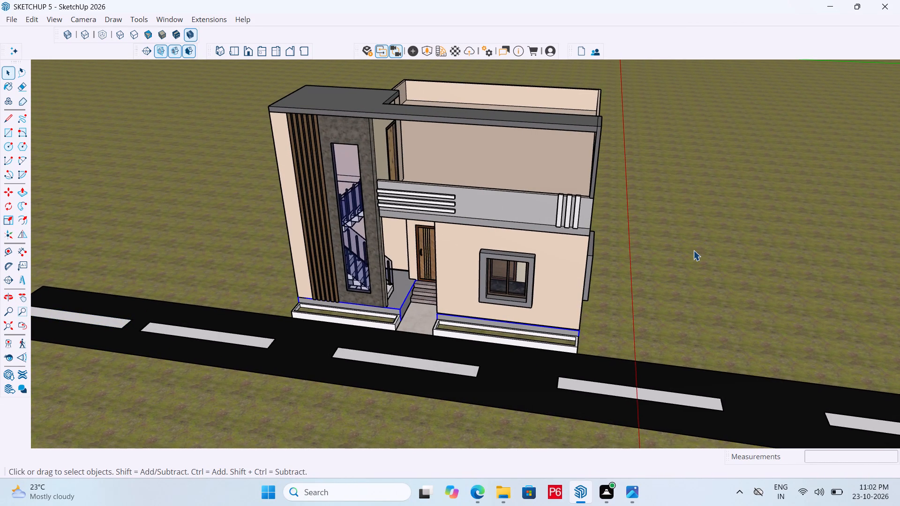
scroll(758, 274, down, 12)
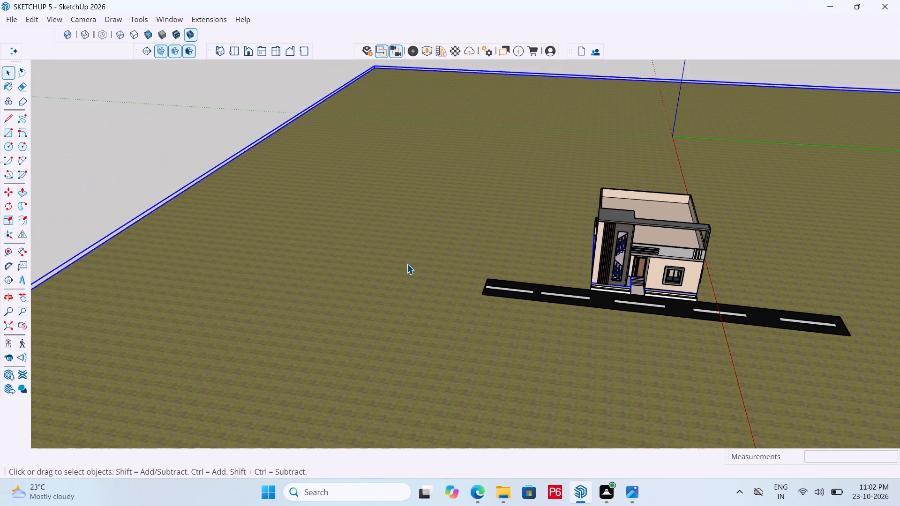
scroll(403, 267, down, 4)
middle_drag(420, 275, 868, 265)
scroll(625, 191, down, 6)
scroll(573, 336, up, 9)
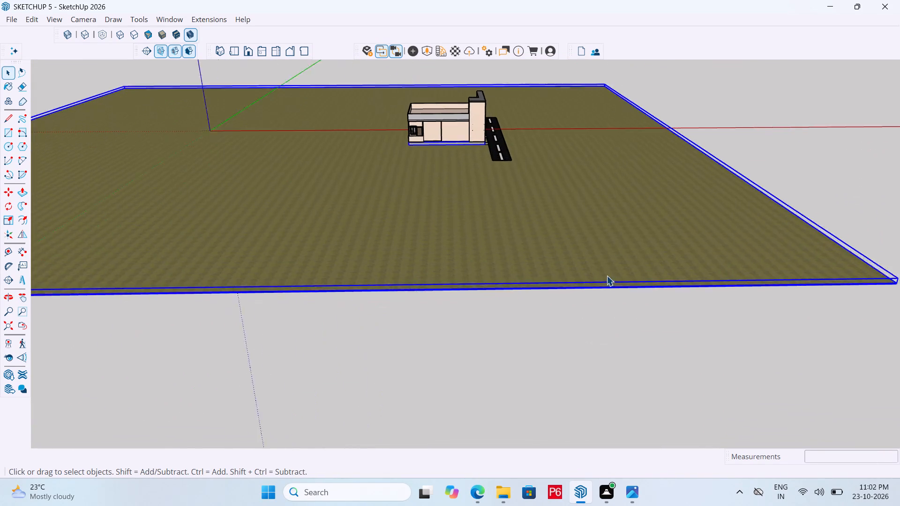
scroll(607, 275, up, 19)
scroll(593, 295, up, 4)
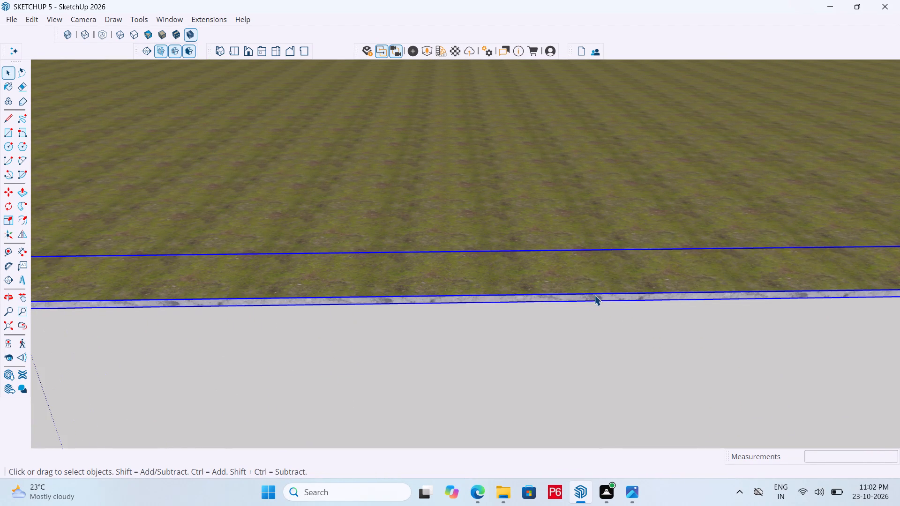
click(595, 297)
click(585, 301)
double_click(586, 298)
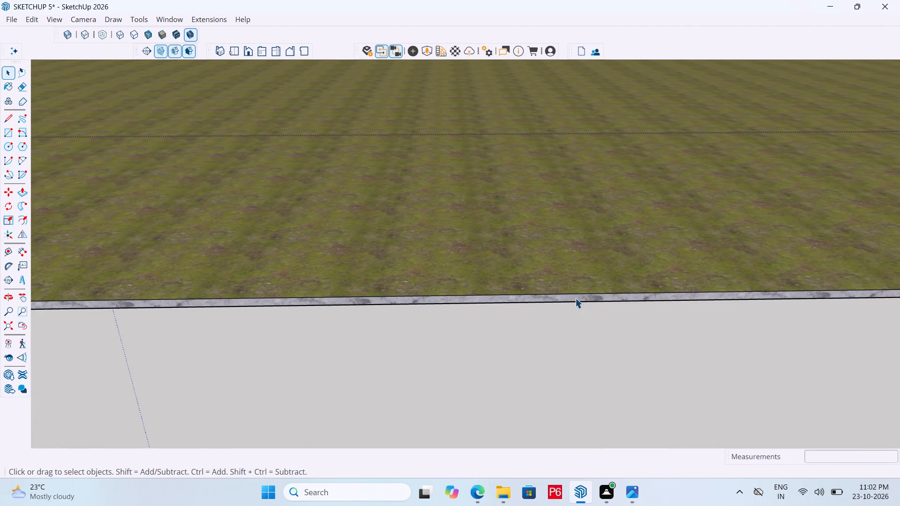
click(575, 298)
key(p)
click(575, 298)
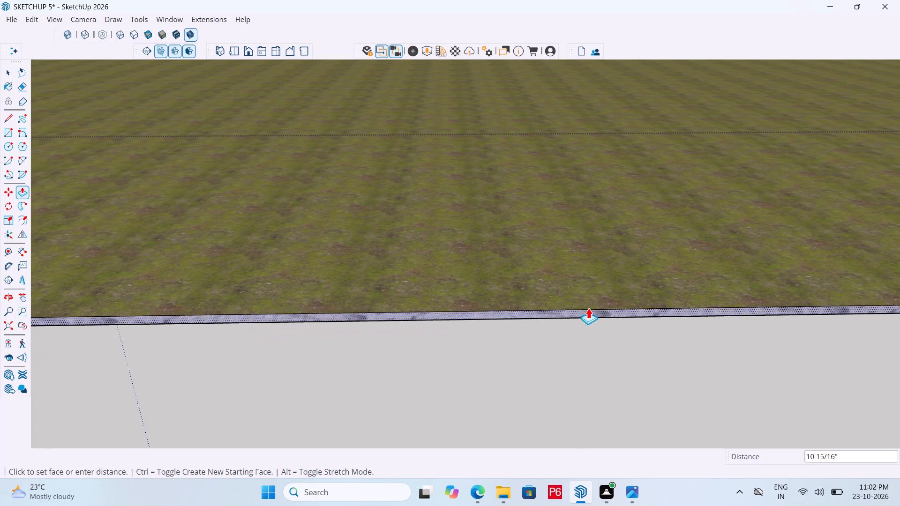
scroll(588, 308, down, 15)
scroll(447, 280, down, 6)
scroll(379, 334, down, 6)
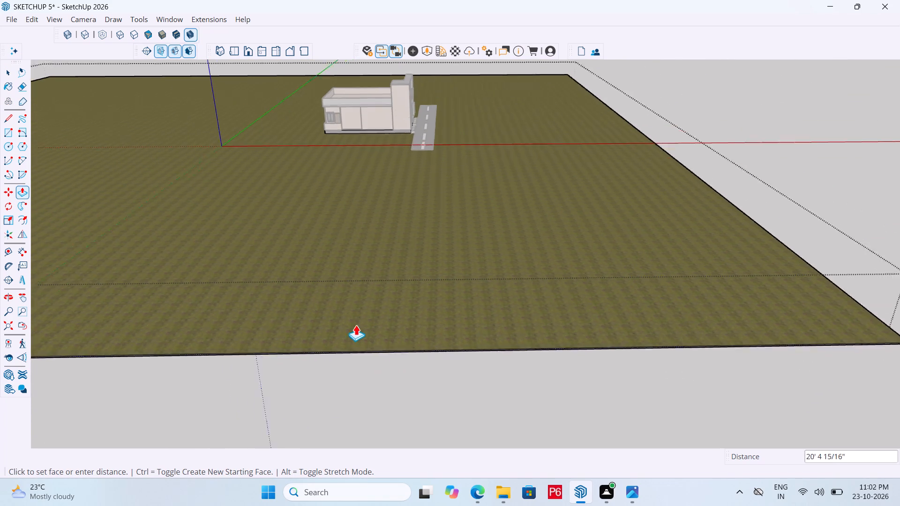
scroll(356, 325, down, 2)
click(373, 393)
middle_drag(672, 300, 181, 300)
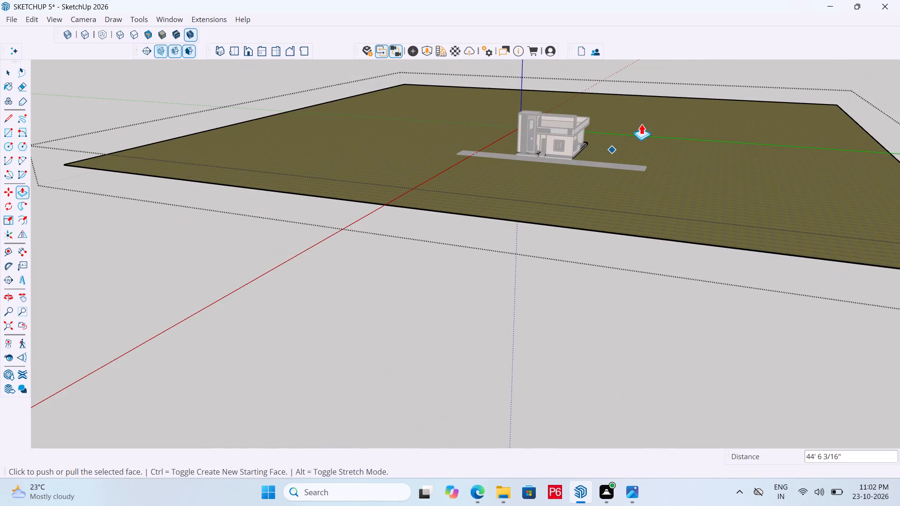
scroll(642, 104, up, 6)
key(space)
click(684, 78)
double_click(690, 69)
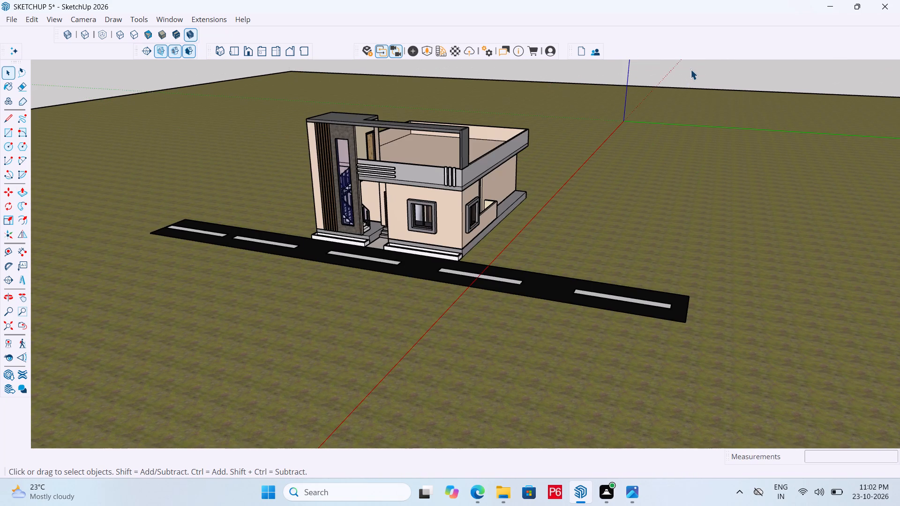
Examine the house front, the road and the surrounding grass ground from several distances and heights.
middle_drag(482, 188, 500, 184)
scroll(500, 184, up, 3)
scroll(560, 224, down, 5)
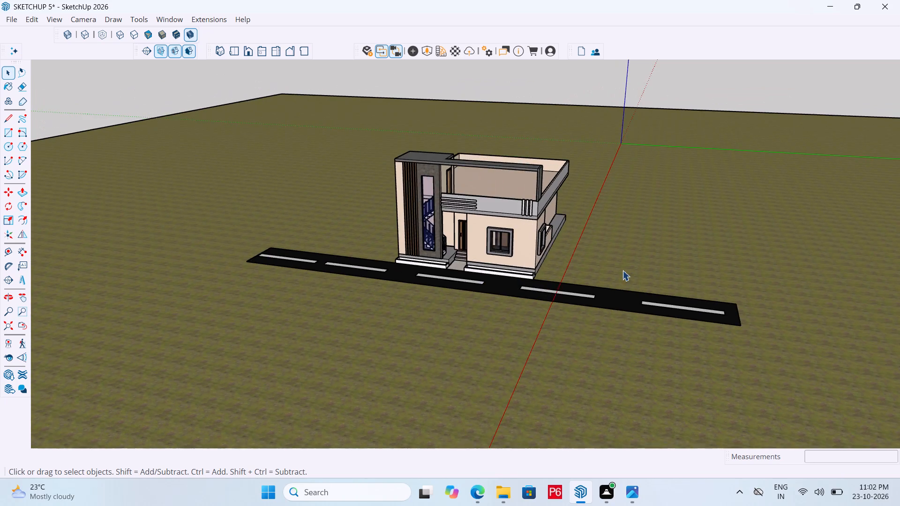
scroll(501, 235, up, 9)
middle_drag(534, 250, 559, 261)
scroll(537, 278, down, 3)
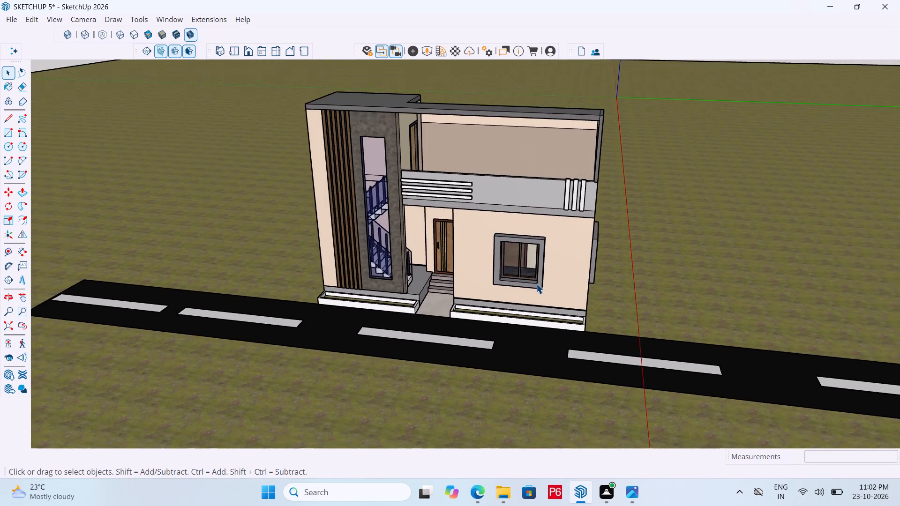
middle_drag(536, 282, 532, 273)
scroll(580, 275, up, 1)
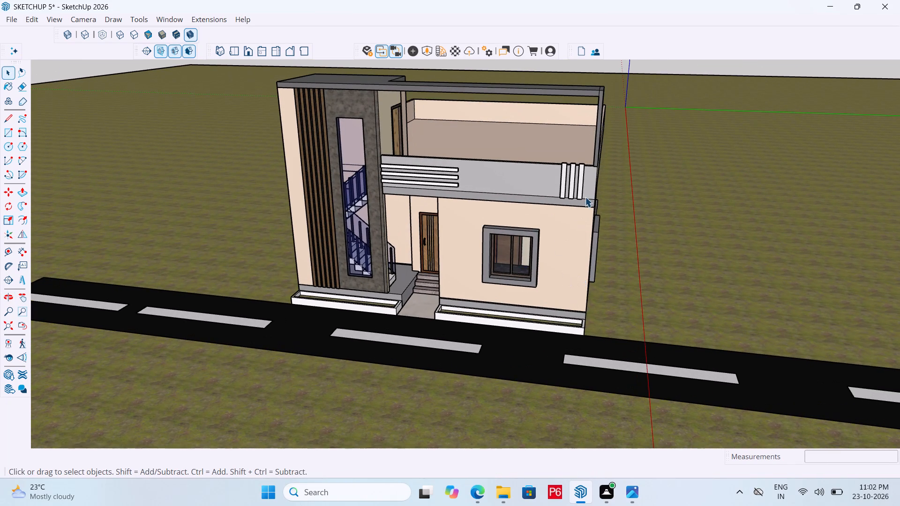
middle_drag(587, 195, 605, 221)
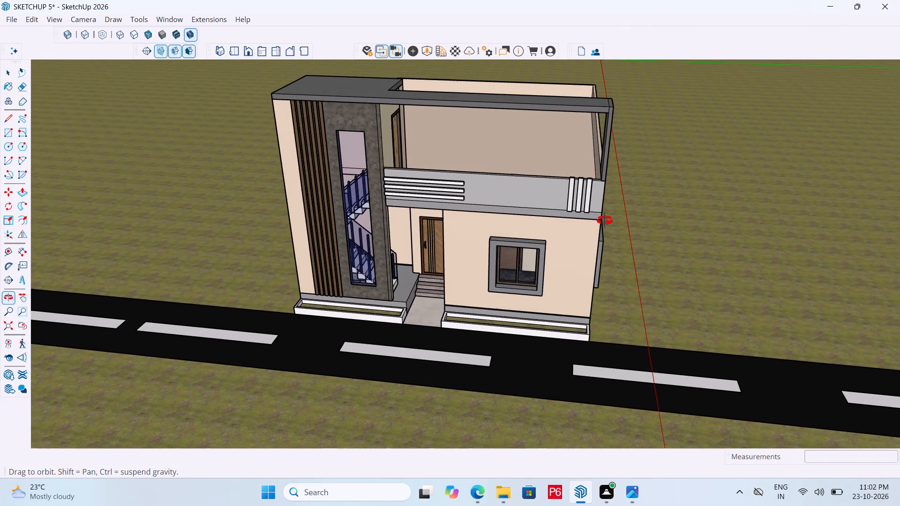
middle_drag(605, 221, 607, 221)
Delete the last lane marking strip at the tower-side end of the road.
key(space)
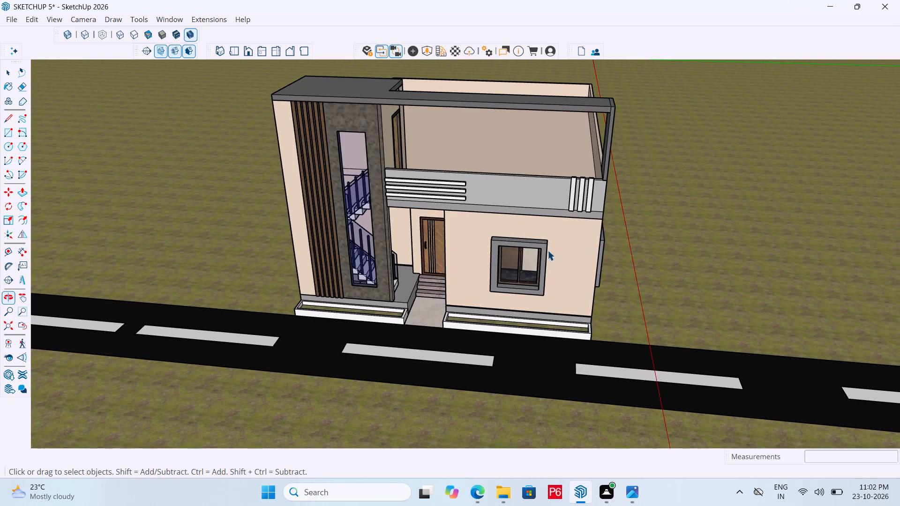
click(112, 330)
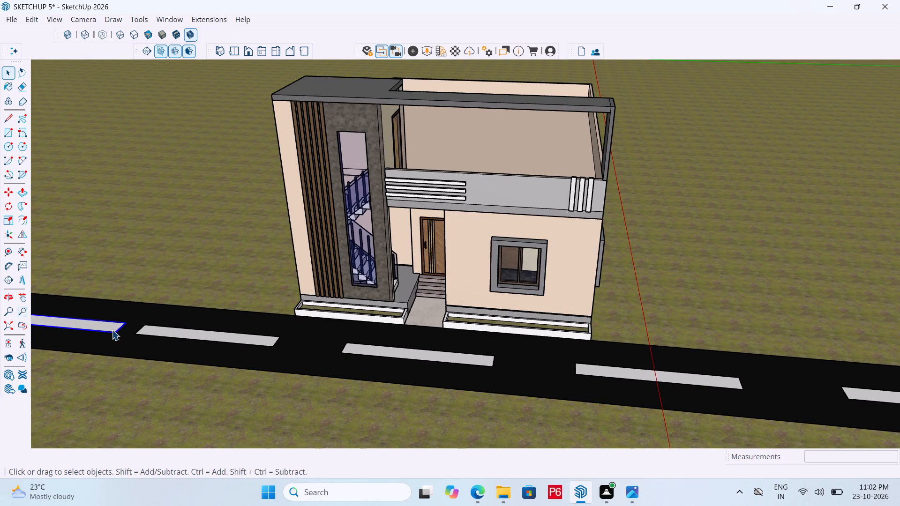
key(Delete)
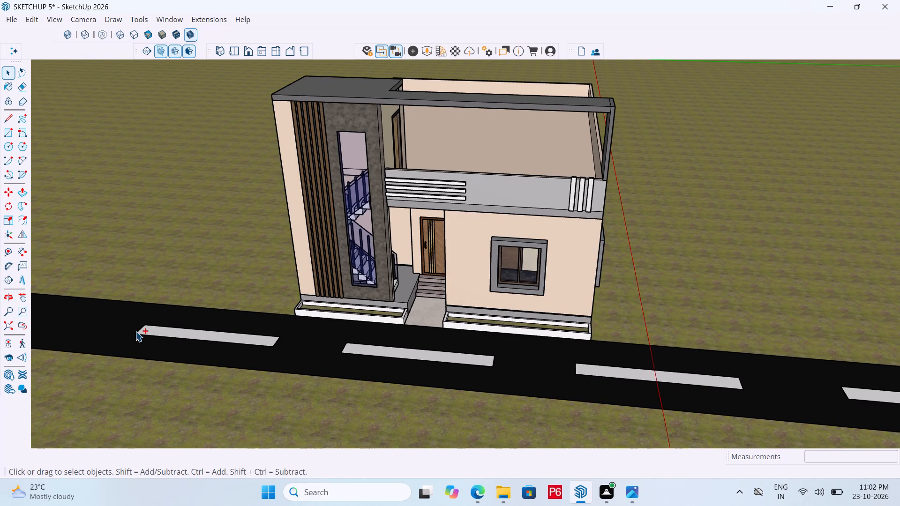
Save the model with the extended ground and the revised lane markings.
key(ctrl+s)
key(ctrl+s)
key(ctrl+s)
key(ctrl+s)
key(space)
key(space)
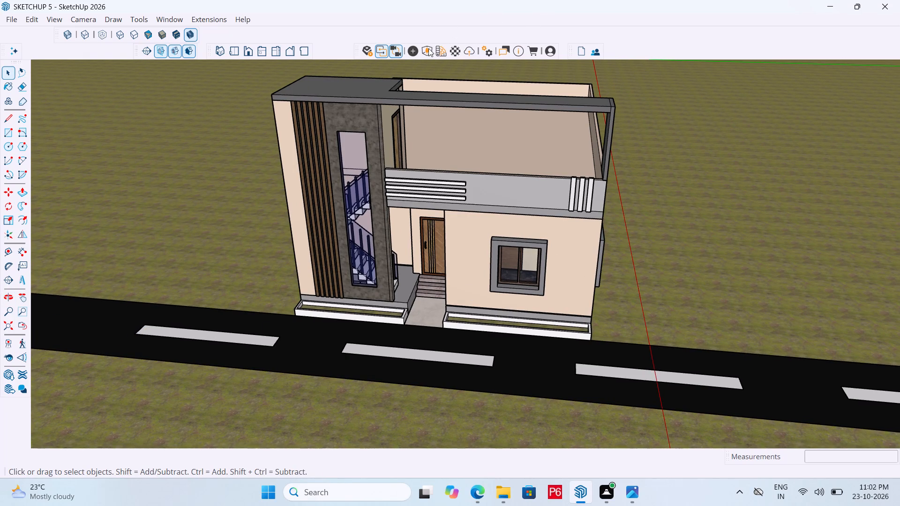
Place Car 018 from the Vehicles category of the Enscape Asset Library on the road's tower-side end, and close the library.
click(428, 48)
scroll(380, 403, down, 1)
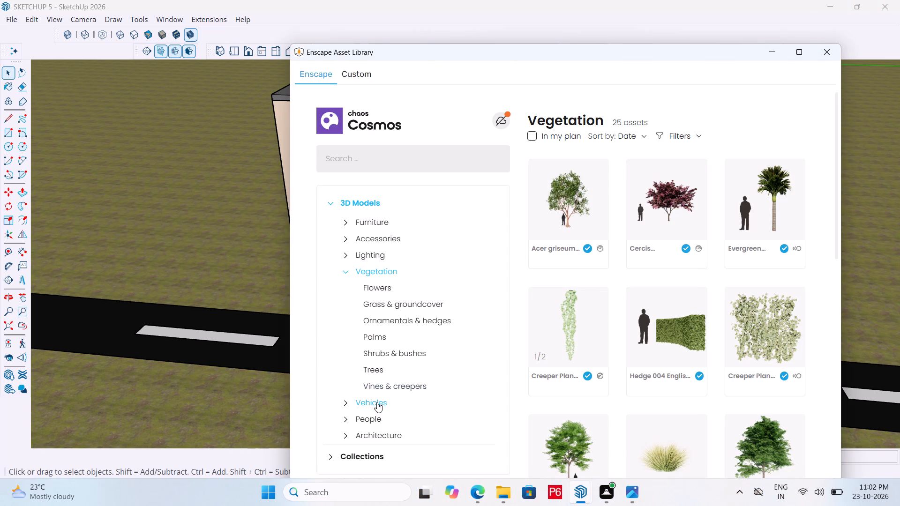
click(377, 402)
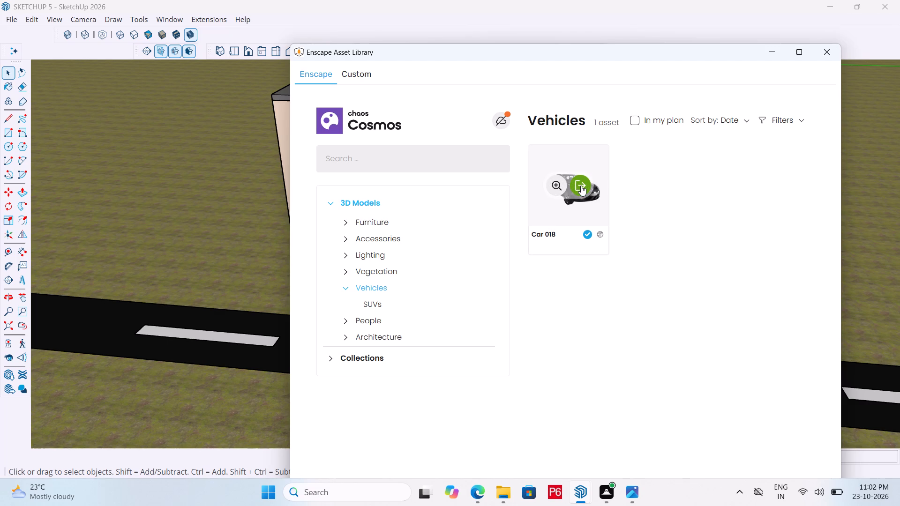
click(581, 186)
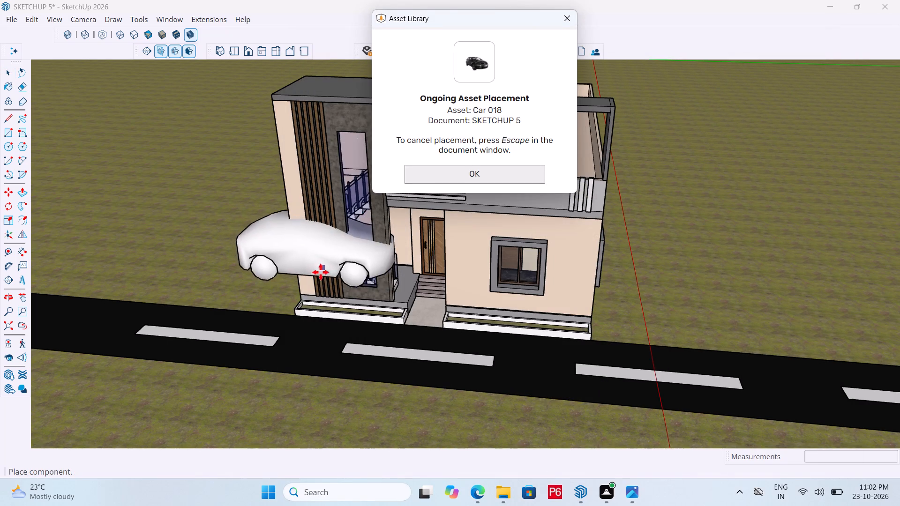
scroll(225, 291, down, 4)
scroll(215, 343, up, 7)
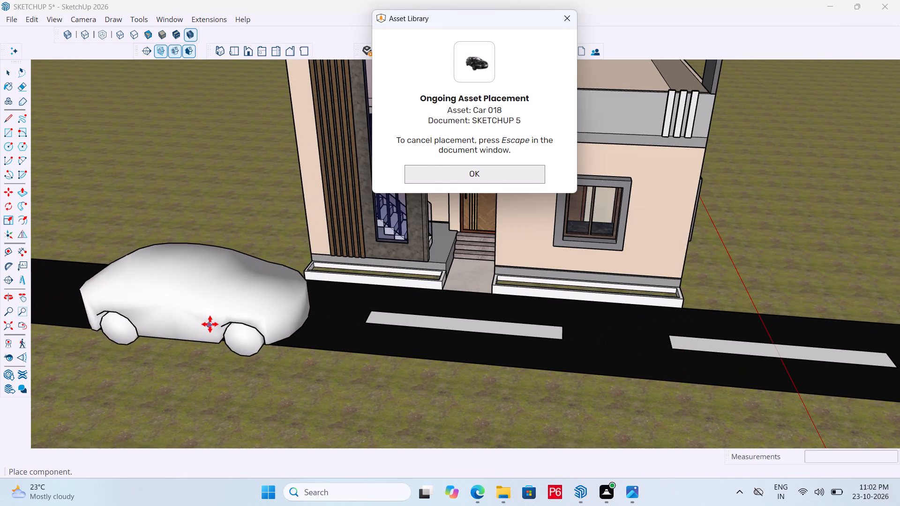
click(214, 313)
key(space)
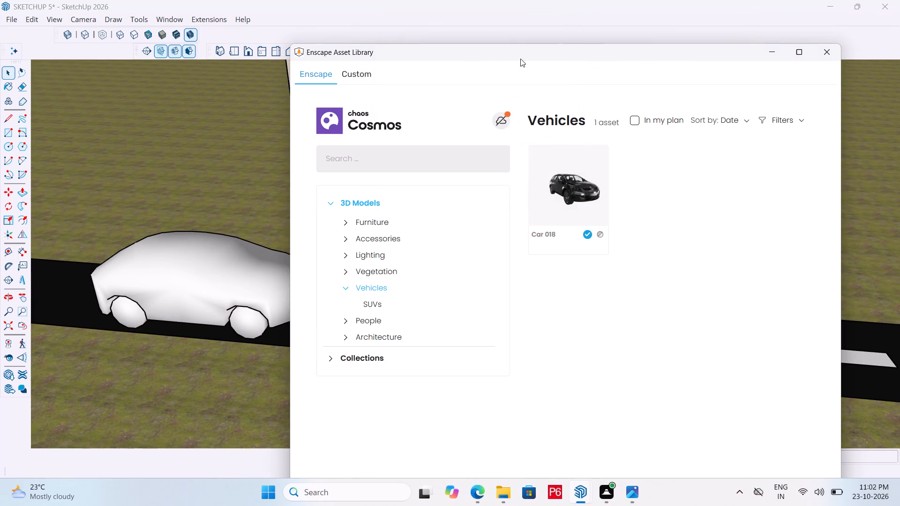
click(832, 52)
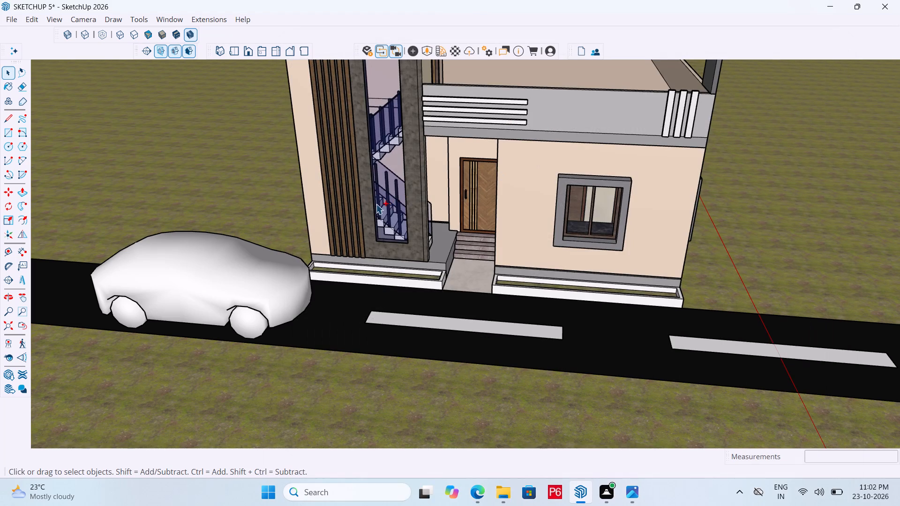
Save the model with the car placed on the road.
key(ctrl+s)
key(ctrl+s)
key(ctrl+s)
key(ctrl+s)
key(space)
Open the Enscape car component on the road for editing.
middle_drag(338, 250, 183, 290)
scroll(338, 250, down, 1)
scroll(234, 236, up, 5)
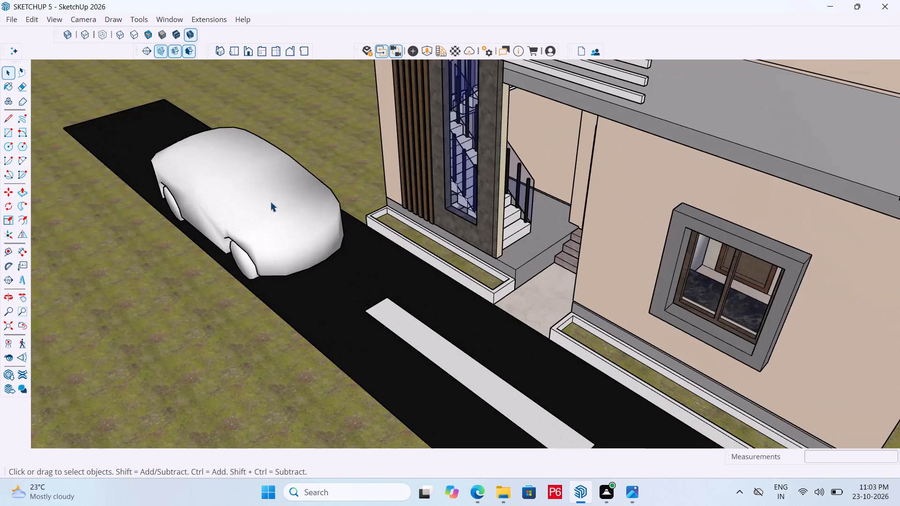
click(270, 201)
double_click(244, 193)
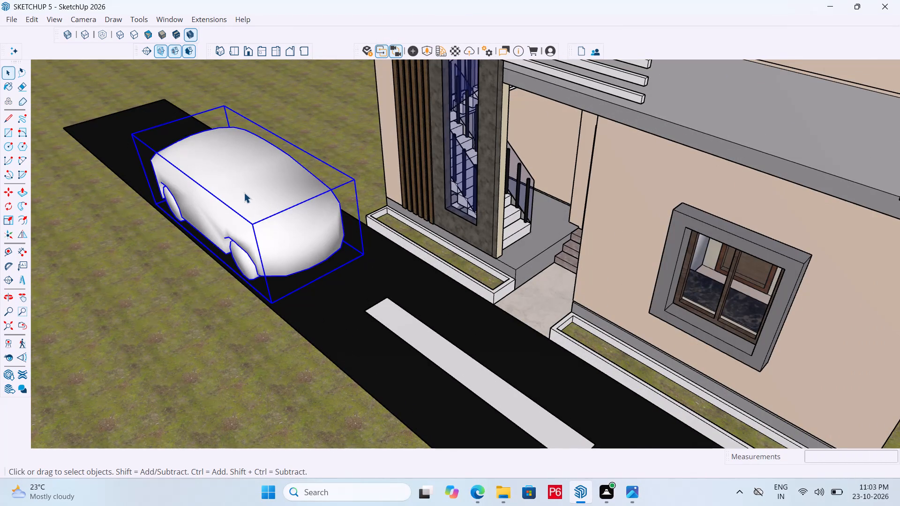
click(214, 183)
middle_drag(234, 186, 366, 156)
scroll(487, 109, down, 2)
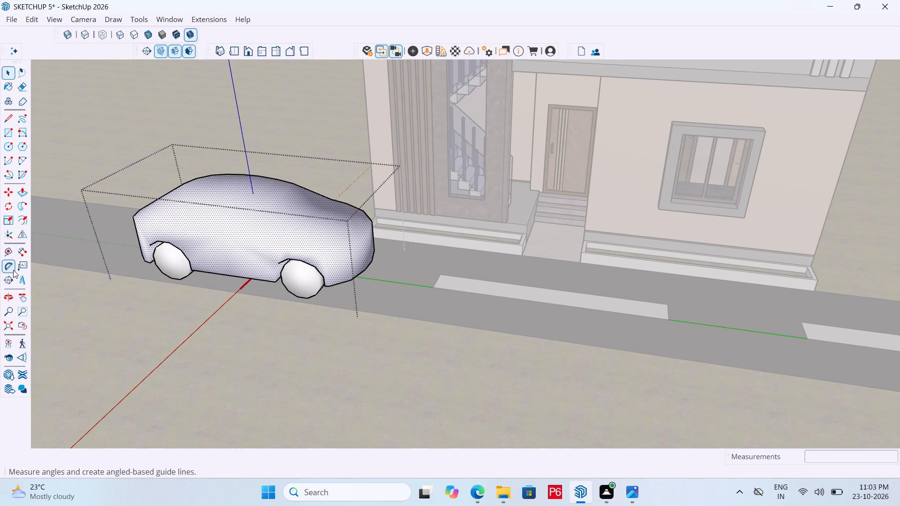
Paint the car's two wheels facing away from the house with M08_Obsidian_Black from the Solid Colors materials.
key(e)
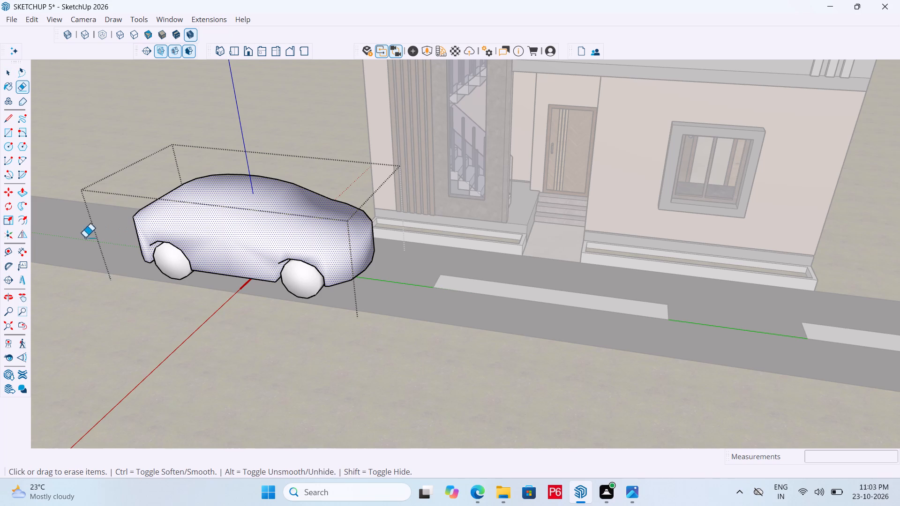
key(space)
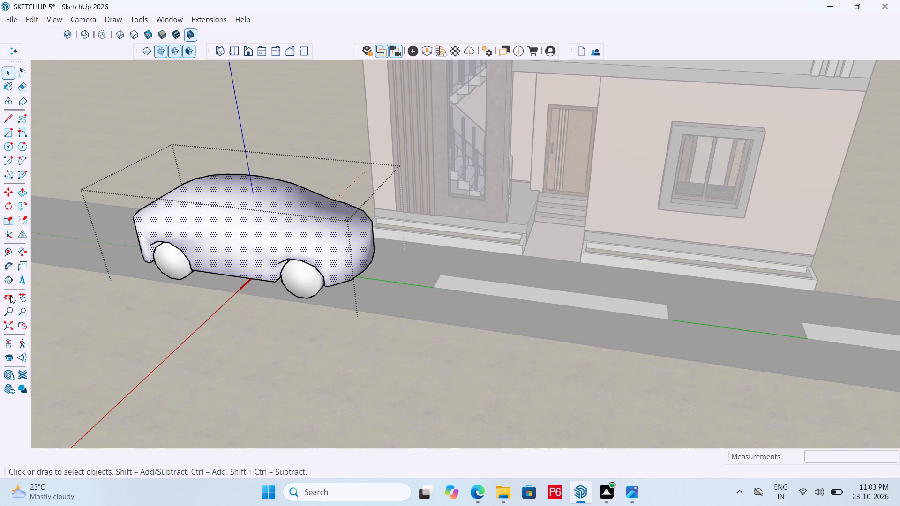
key(b)
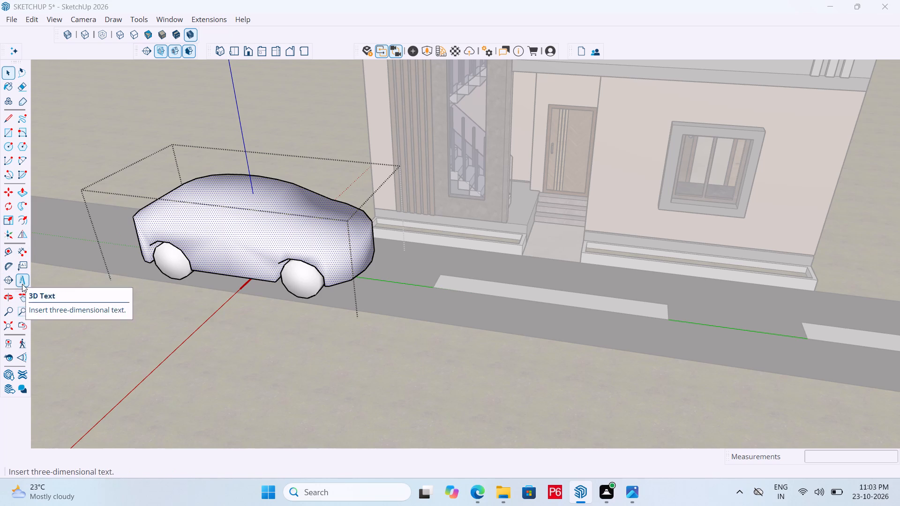
scroll(124, 413, down, 5)
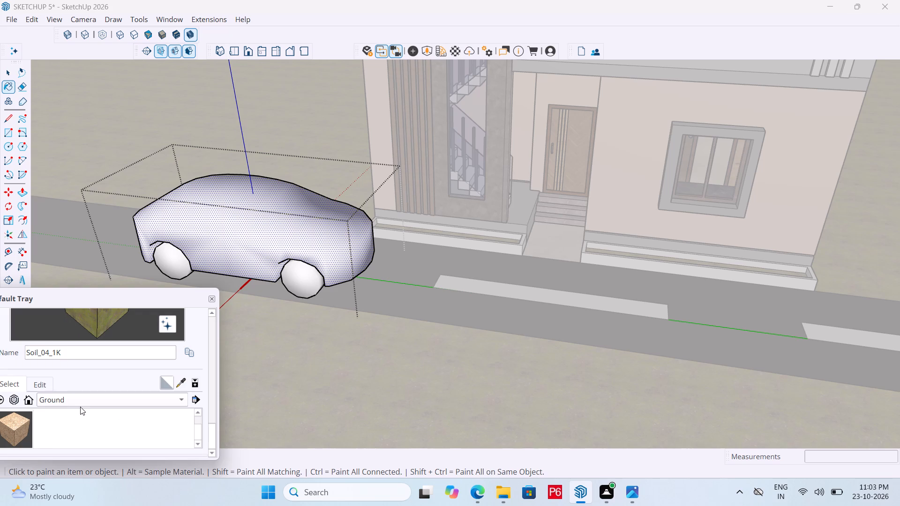
click(82, 406)
click(85, 456)
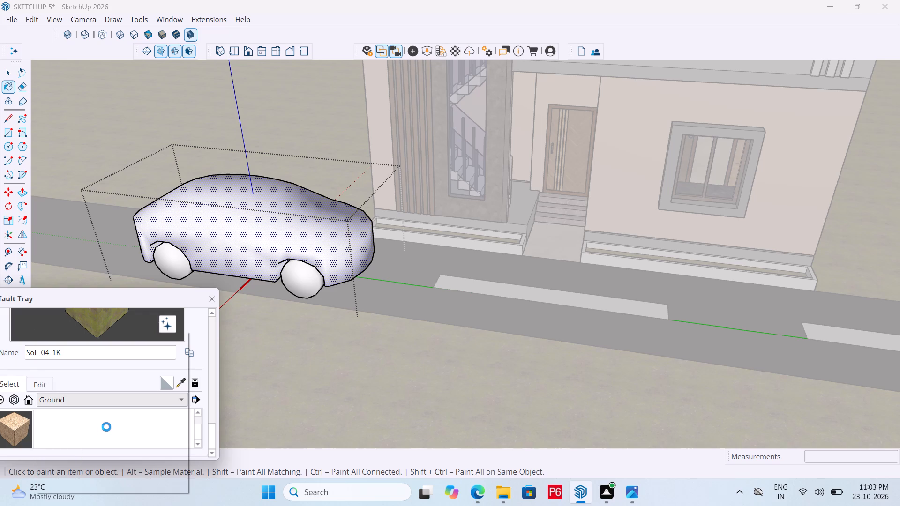
scroll(116, 420, down, 12)
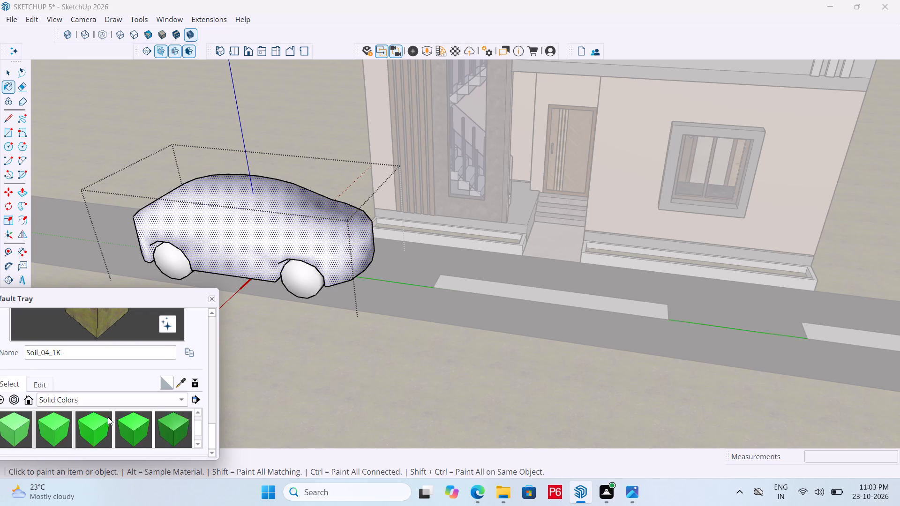
scroll(111, 418, down, 12)
scroll(120, 427, up, 1)
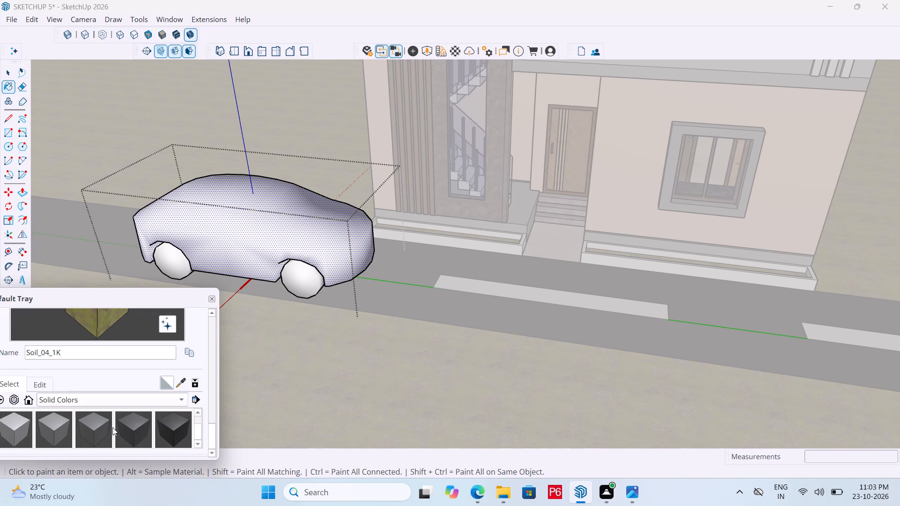
click(174, 264)
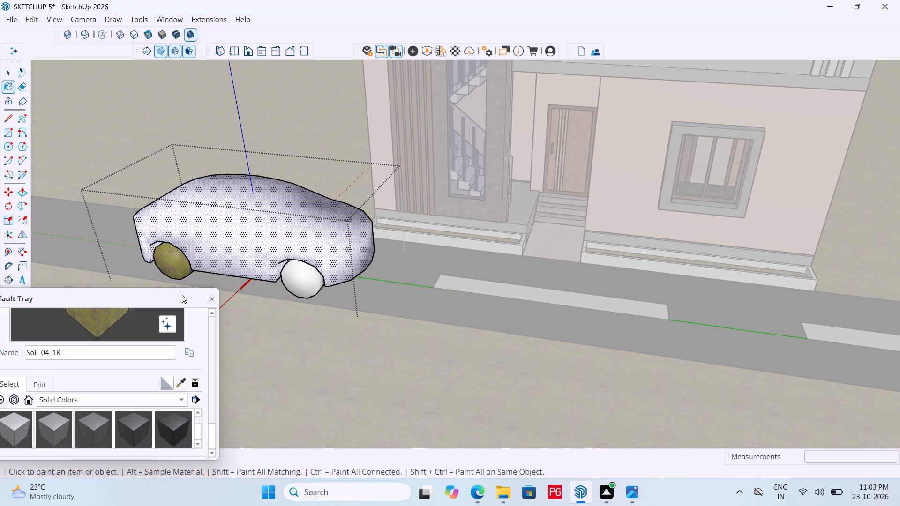
click(166, 430)
click(172, 258)
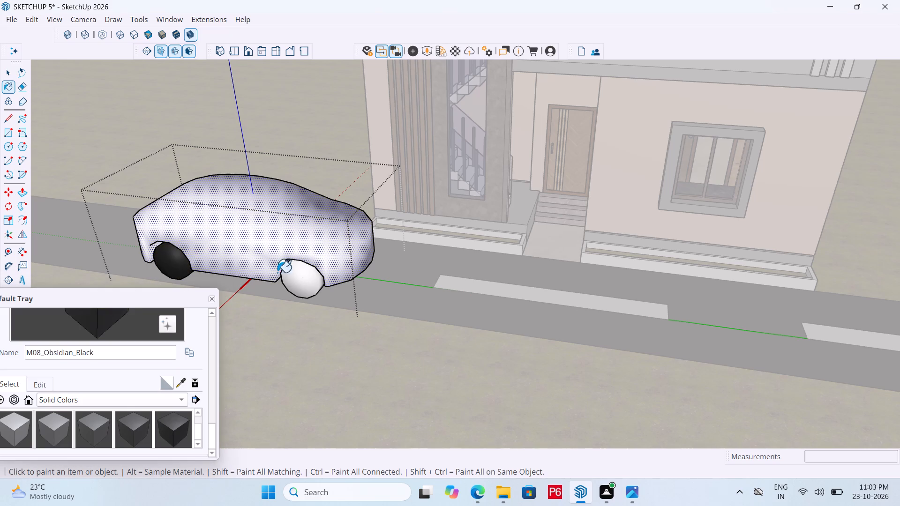
click(306, 280)
Paint the car's wheels on the house side with the same M08_Obsidian_Black material.
middle_drag(390, 253, 132, 273)
scroll(253, 179, up, 4)
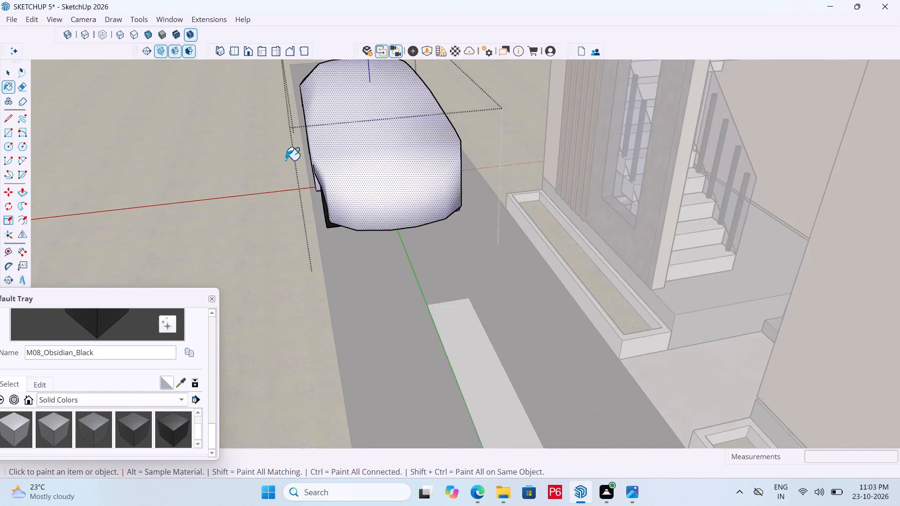
scroll(285, 160, up, 6)
middle_drag(438, 158, 276, 142)
scroll(565, 202, up, 5)
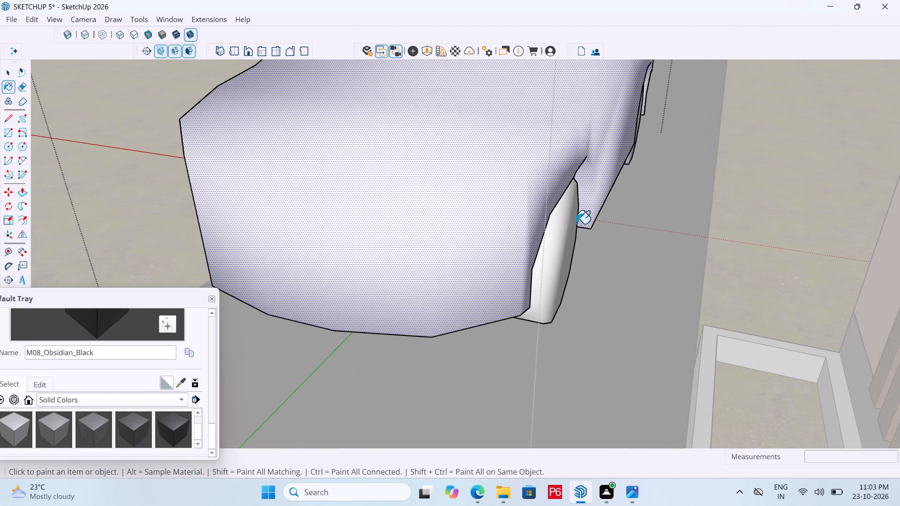
click(554, 225)
scroll(672, 72, up, 5)
click(582, 152)
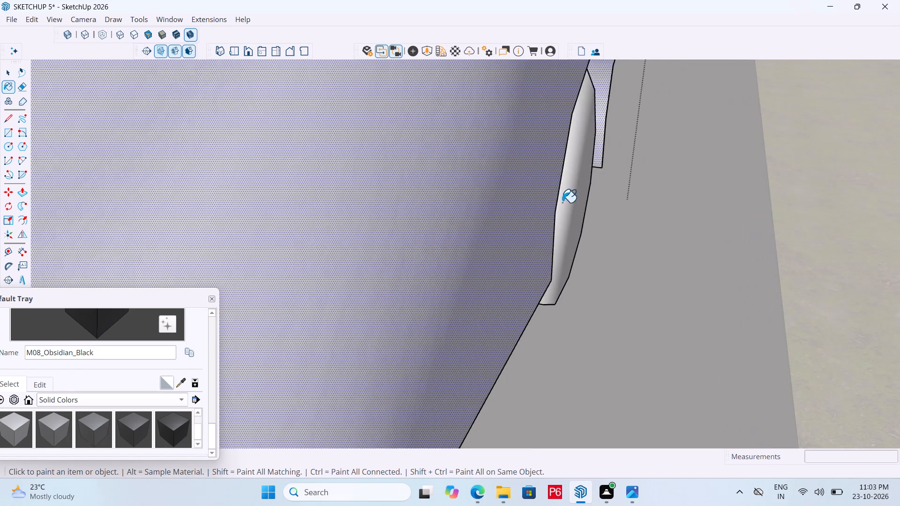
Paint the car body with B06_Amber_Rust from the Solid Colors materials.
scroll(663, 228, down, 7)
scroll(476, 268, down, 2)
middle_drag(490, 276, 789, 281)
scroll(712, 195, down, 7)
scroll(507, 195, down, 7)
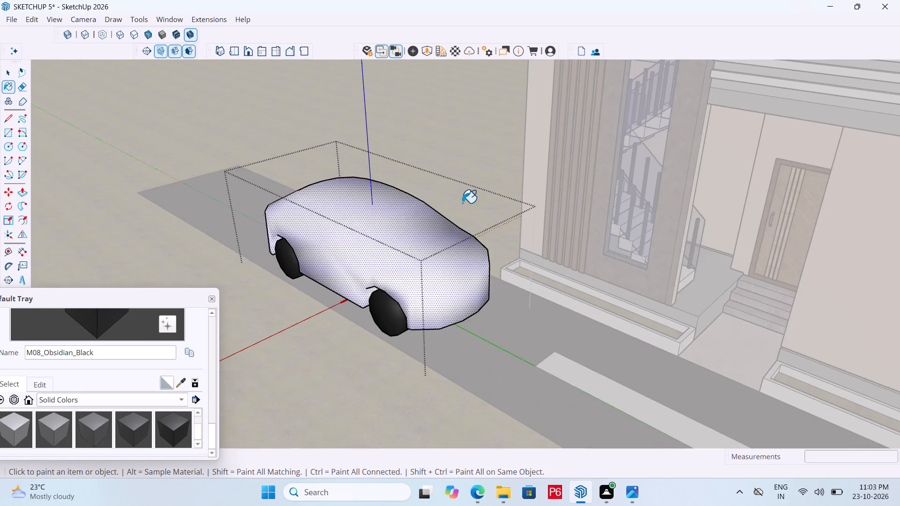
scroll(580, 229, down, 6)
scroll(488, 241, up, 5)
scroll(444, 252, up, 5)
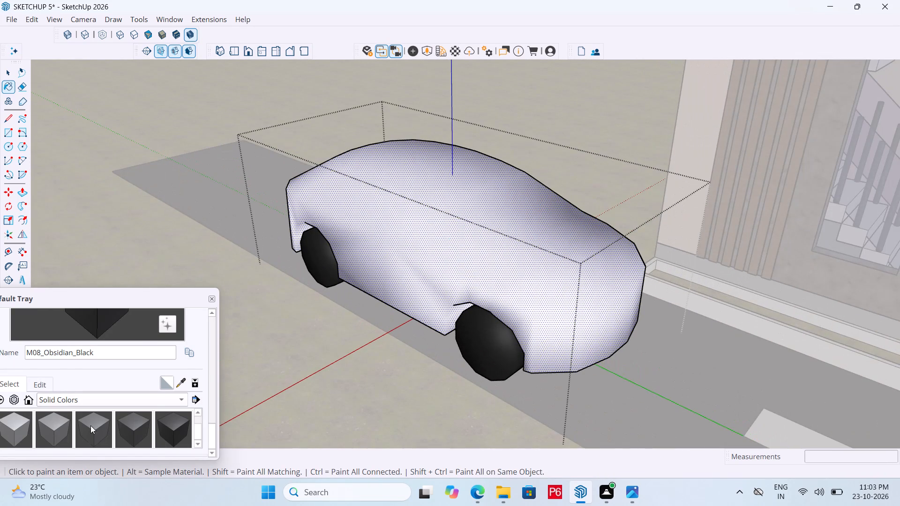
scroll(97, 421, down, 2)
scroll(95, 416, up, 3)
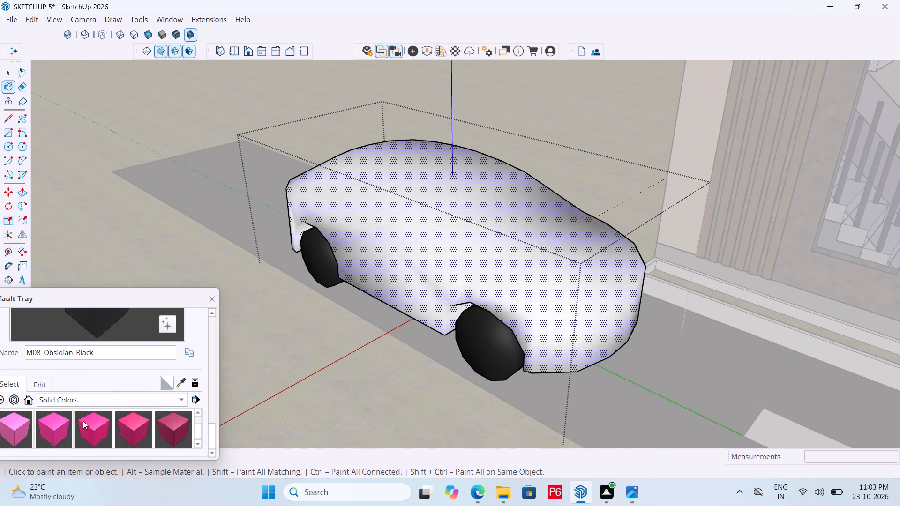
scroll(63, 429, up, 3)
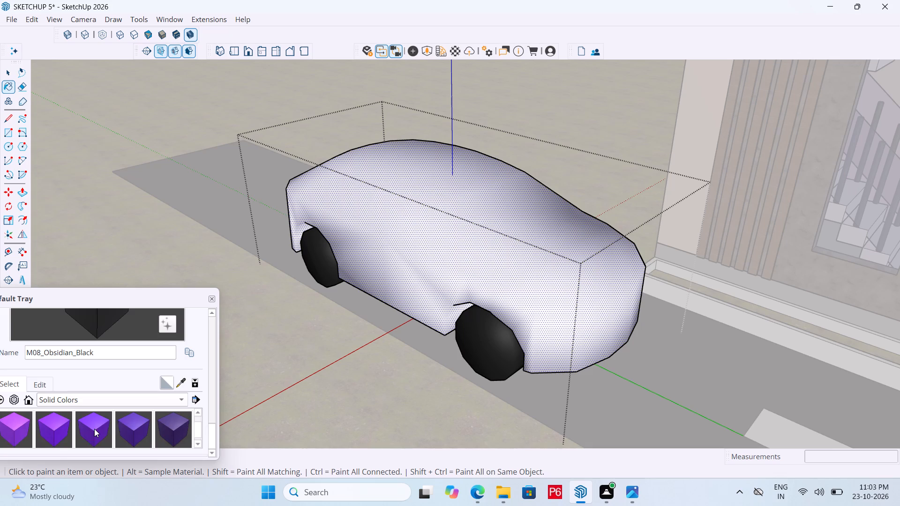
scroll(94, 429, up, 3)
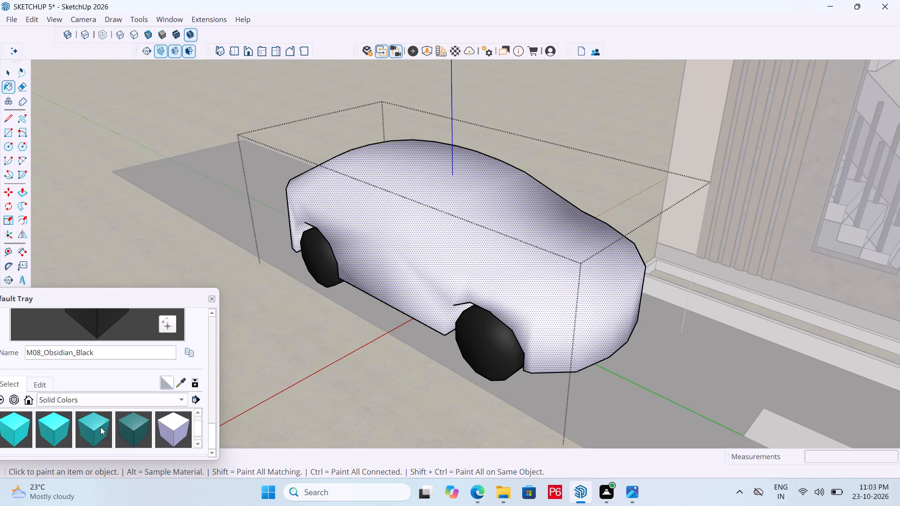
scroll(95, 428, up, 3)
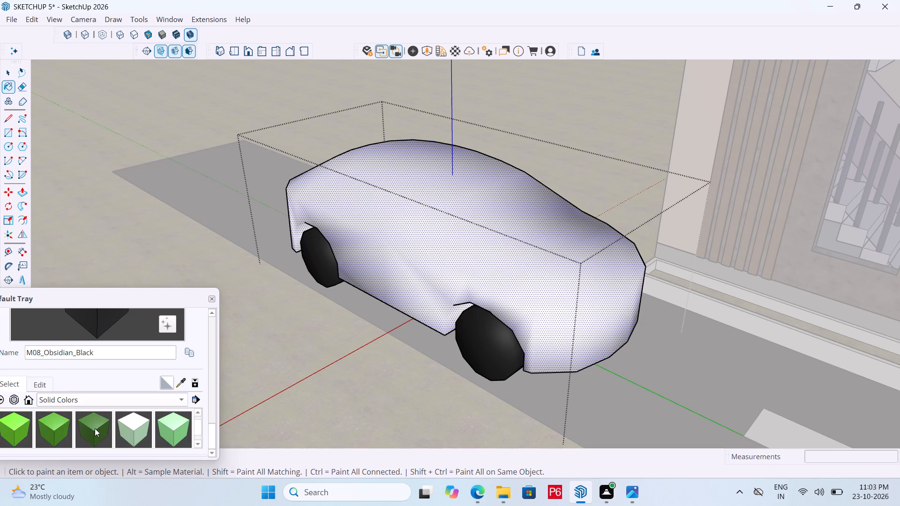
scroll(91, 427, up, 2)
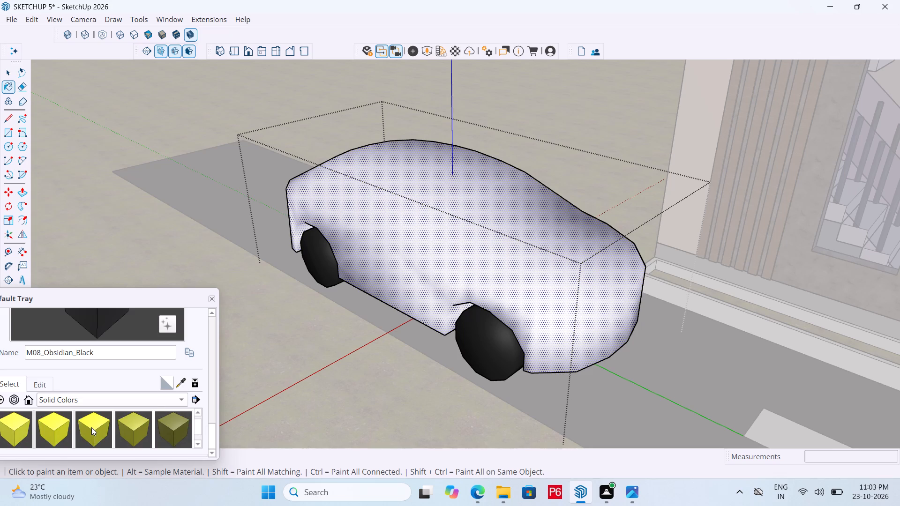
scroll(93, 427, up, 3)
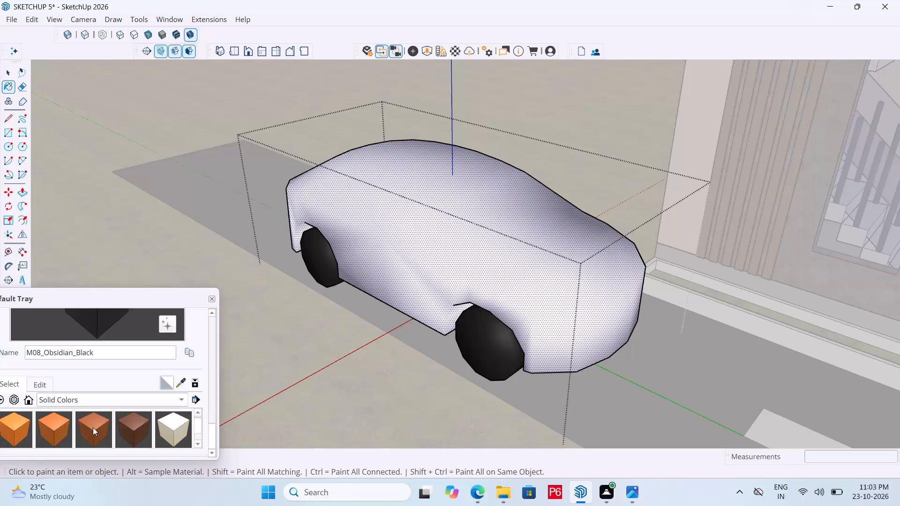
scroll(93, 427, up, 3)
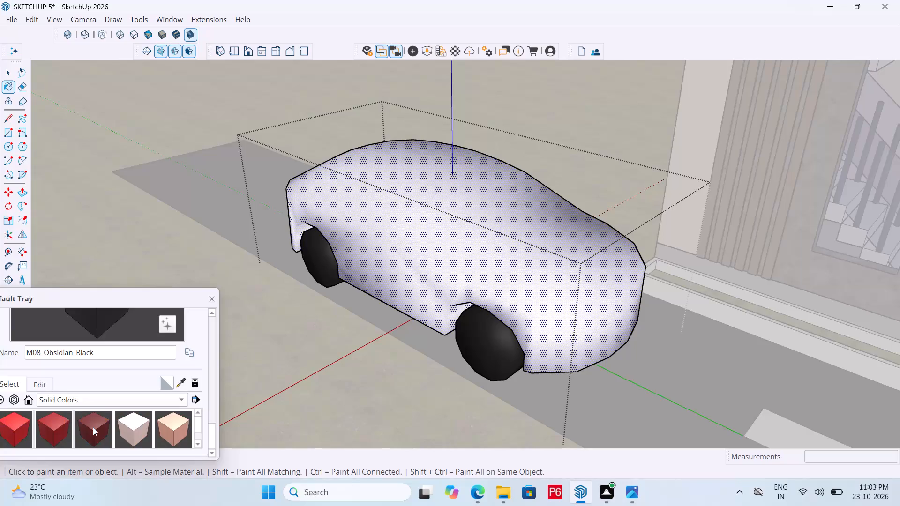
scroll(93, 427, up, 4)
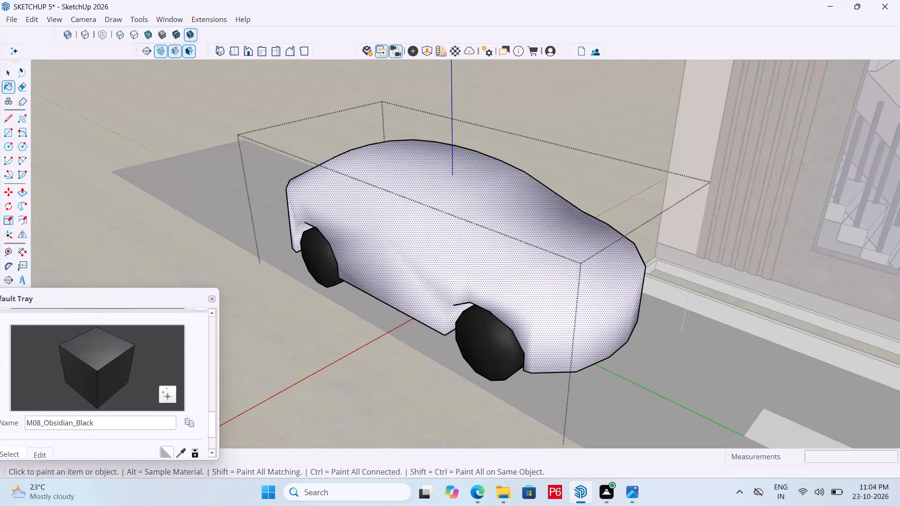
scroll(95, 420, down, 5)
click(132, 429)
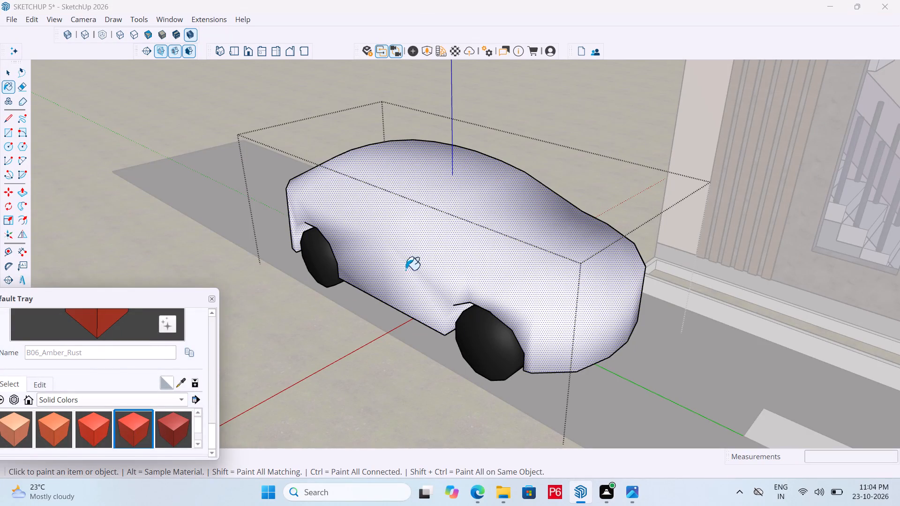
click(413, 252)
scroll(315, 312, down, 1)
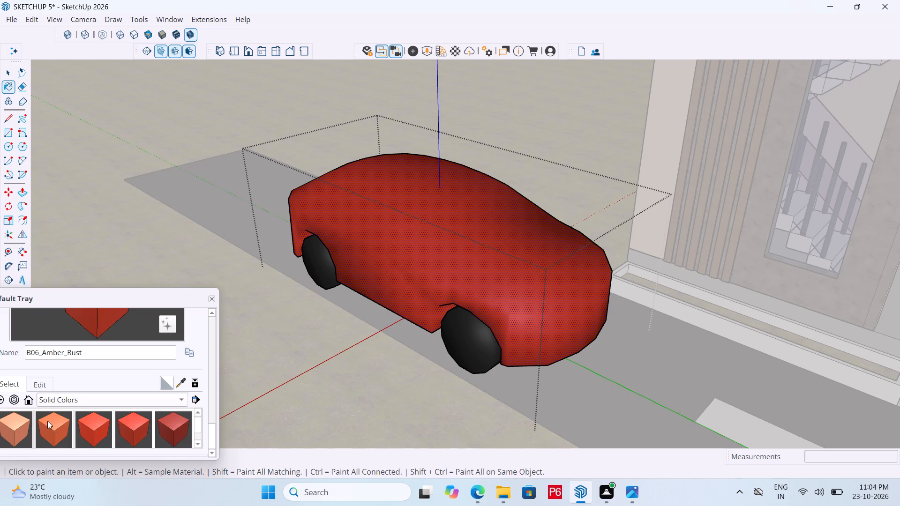
Paint the car body with B03_Apricot_Glow and leave component editing.
click(12, 424)
click(422, 290)
scroll(267, 313, down, 7)
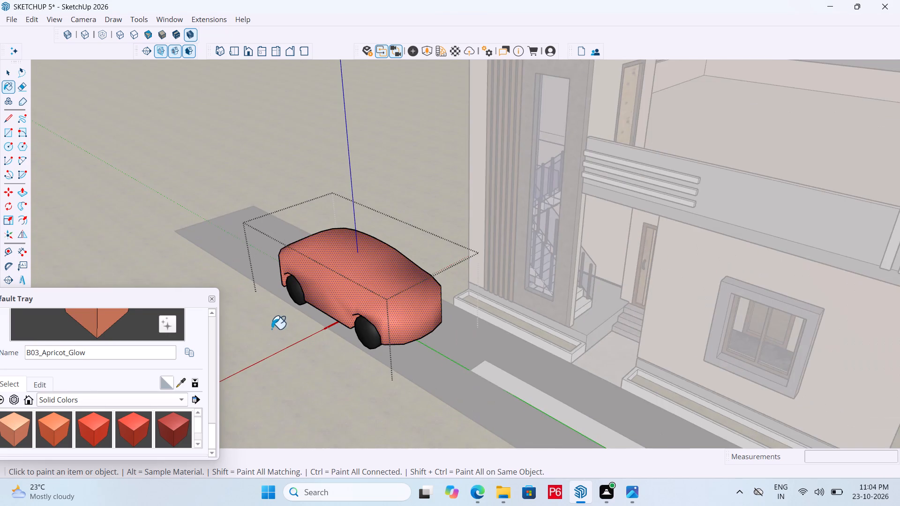
scroll(431, 313, down, 3)
middle_drag(431, 315, 453, 275)
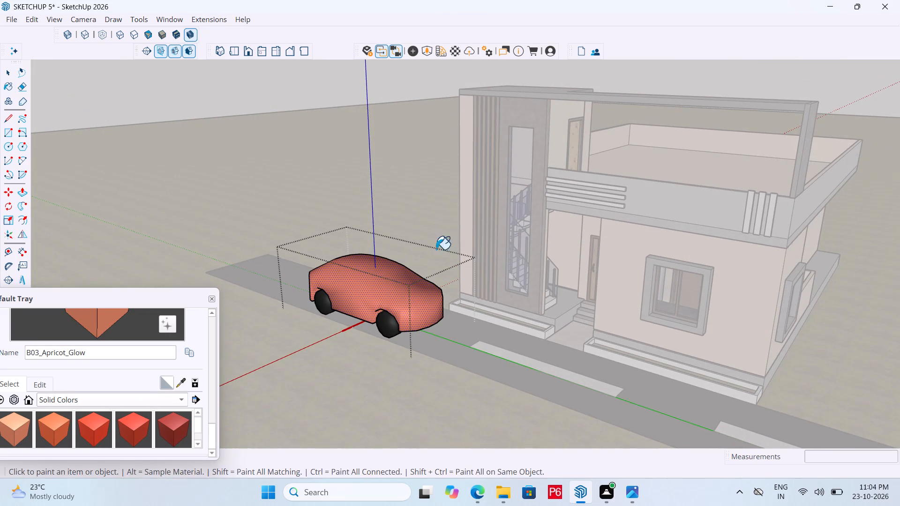
key(space)
double_click(306, 95)
Save the model with the painted car body and wheels.
middle_drag(448, 295, 465, 292)
key(ctrl+s)
key(ctrl+s)
key(ctrl+s)
key(ctrl+s)
key(ctrl+s)
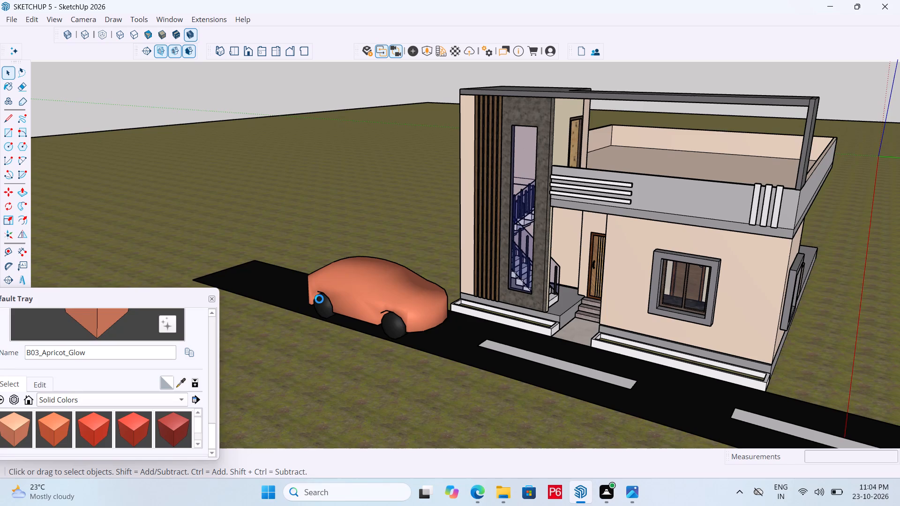
Examine the house front, its side wall, the car and the road markings from several angles and distances.
scroll(219, 314, down, 5)
scroll(290, 308, down, 3)
key(space)
middle_drag(417, 321, 499, 325)
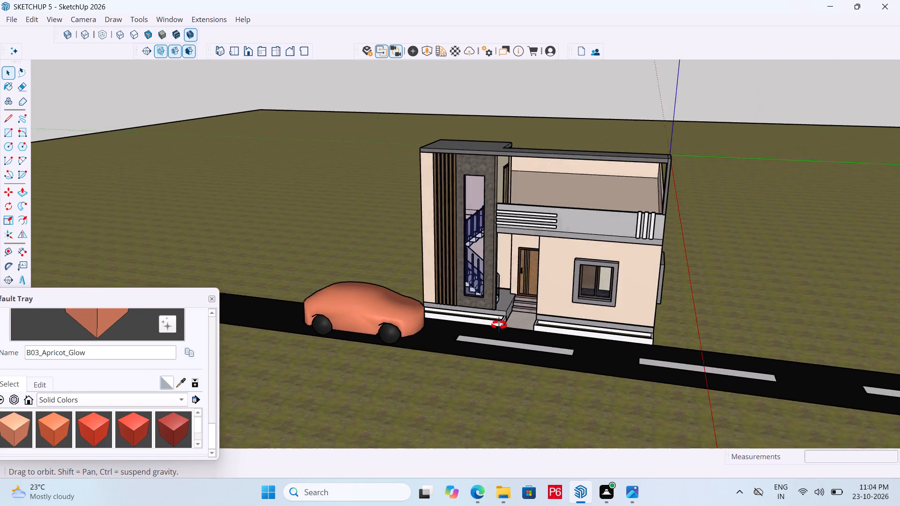
middle_drag(499, 325, 450, 321)
middle_drag(449, 322, 447, 327)
middle_drag(638, 238, 638, 267)
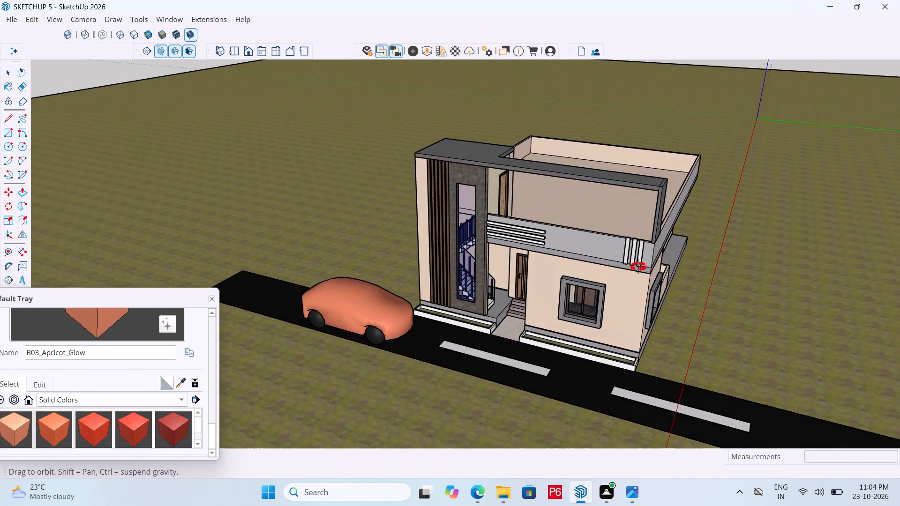
middle_drag(638, 267, 632, 258)
scroll(696, 236, up, 4)
scroll(687, 185, down, 5)
middle_drag(639, 223, 629, 232)
scroll(629, 232, up, 3)
middle_drag(657, 228, 683, 227)
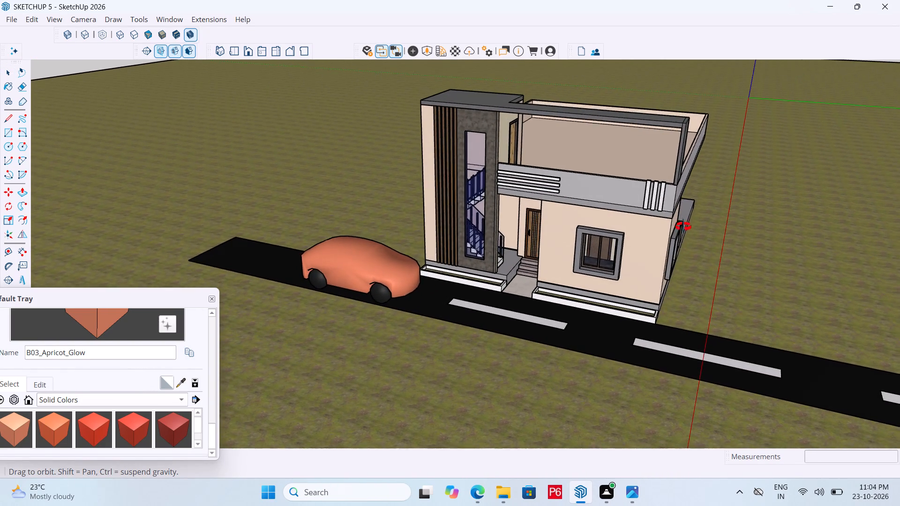
middle_drag(683, 227, 700, 225)
scroll(359, 252, down, 7)
scroll(527, 259, up, 6)
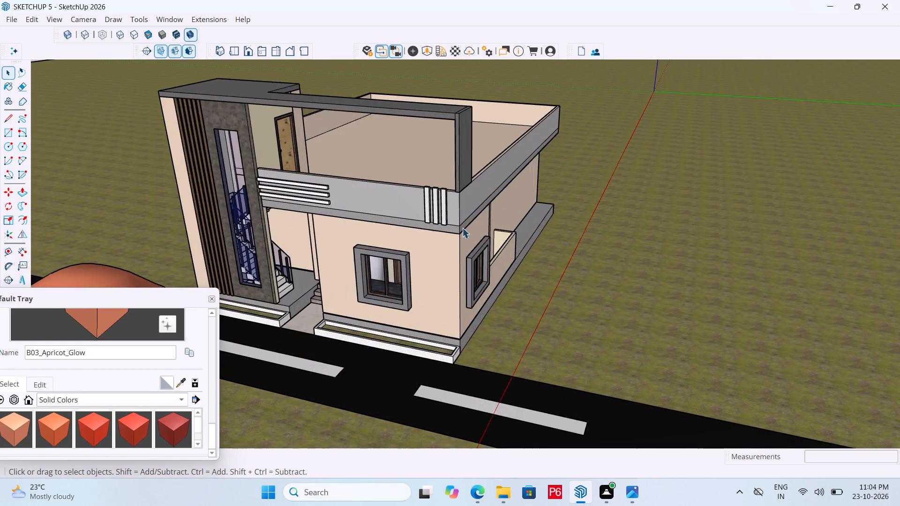
middle_drag(537, 228, 566, 237)
scroll(568, 228, down, 1)
scroll(694, 230, down, 2)
middle_drag(480, 232, 435, 238)
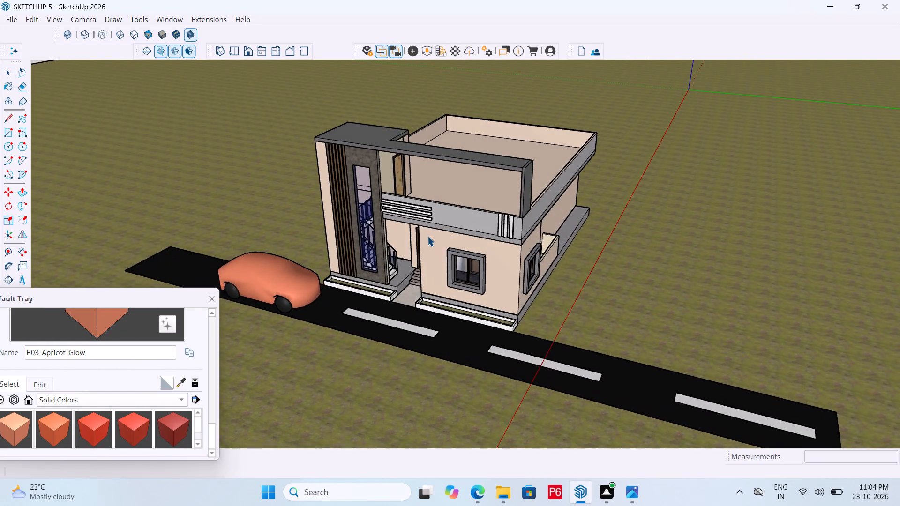
Frame the house front, car and road in the view and open a print preview of it.
scroll(426, 235, up, 3)
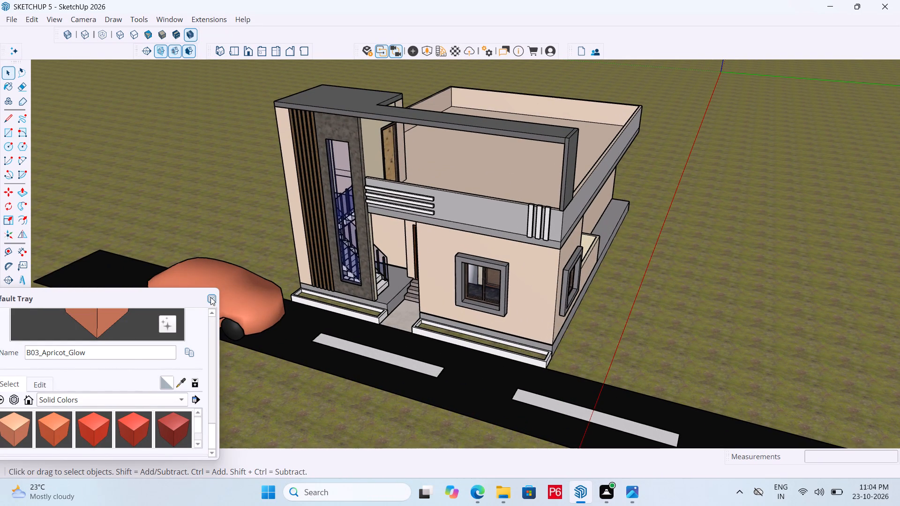
click(210, 297)
middle_drag(473, 272, 491, 256)
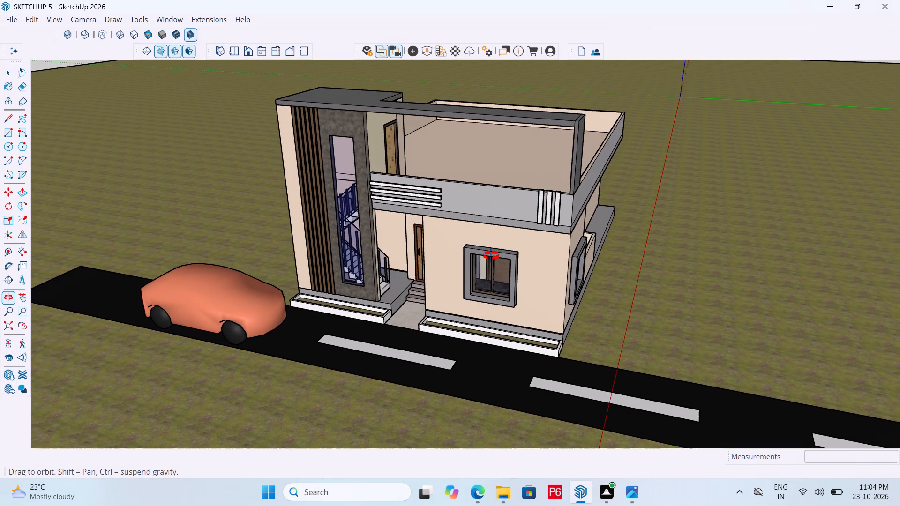
middle_drag(491, 256, 492, 256)
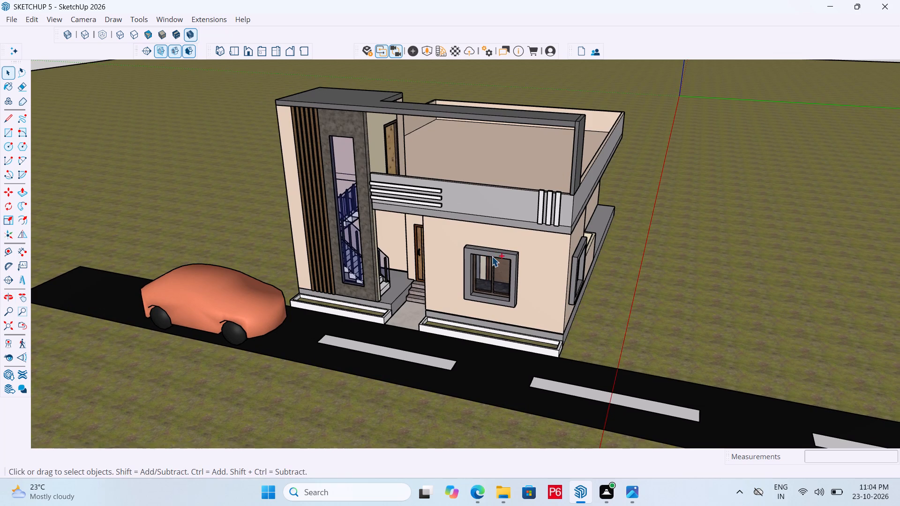
key(ctrl+p)
click(510, 300)
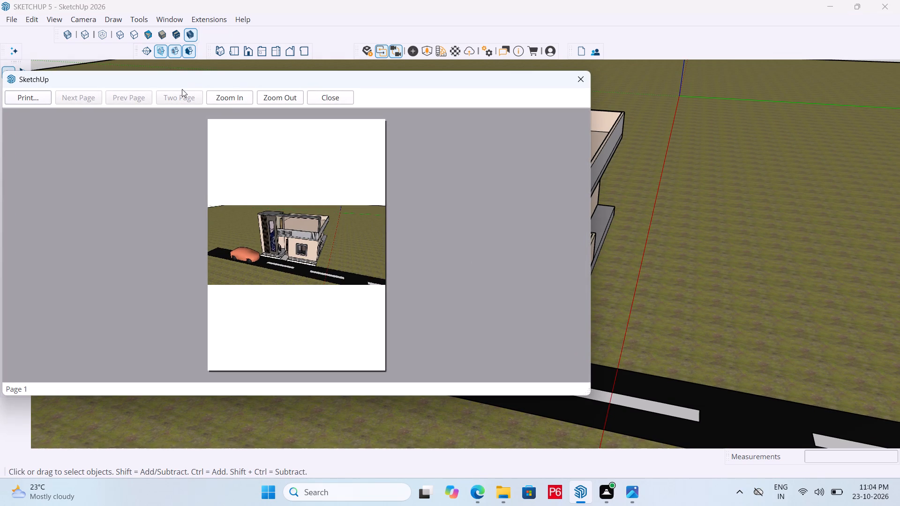
Inspect the house, car and road on the print preview page at closer and wider magnification.
triple_click(228, 97)
triple_click(228, 97)
triple_click(228, 97)
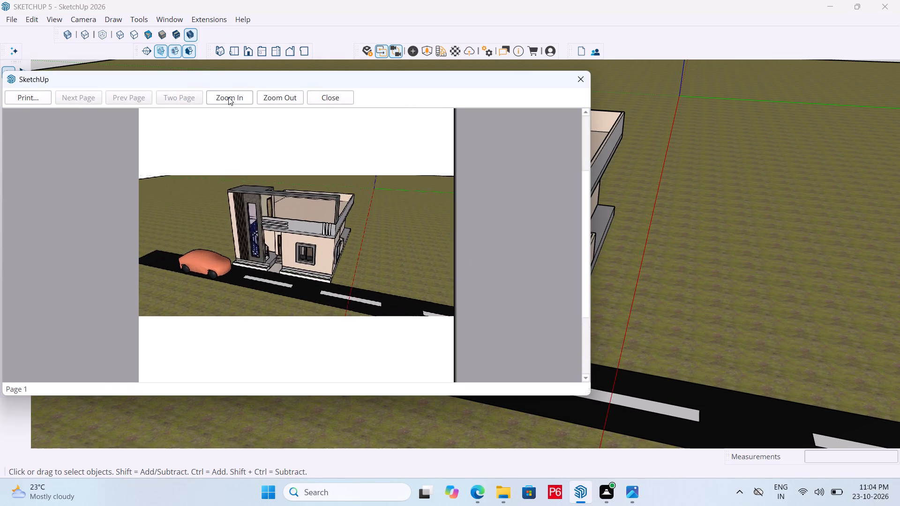
triple_click(228, 97)
triple_click(228, 97)
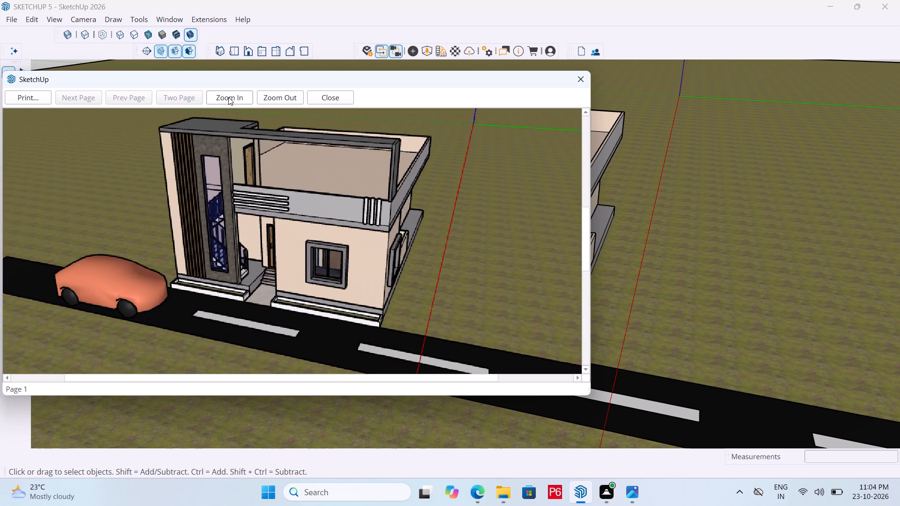
scroll(329, 288, down, 3)
scroll(288, 136, up, 3)
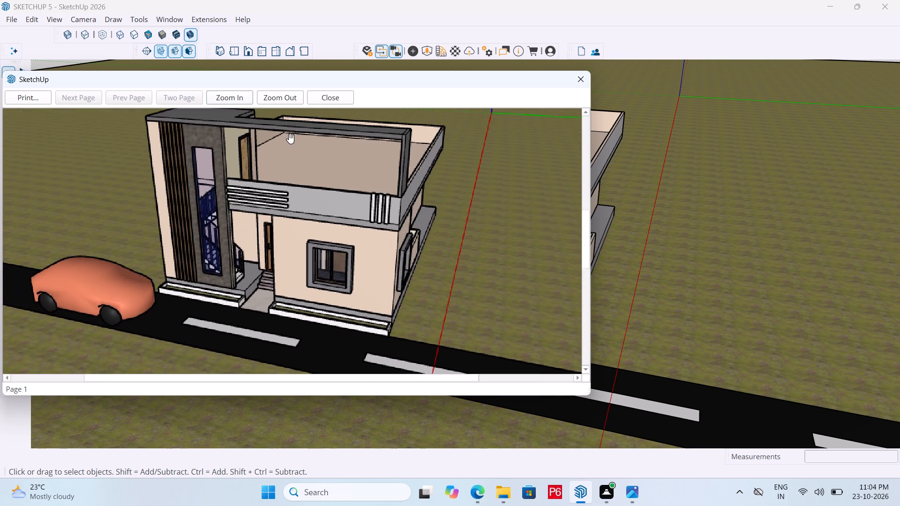
scroll(291, 139, up, 1)
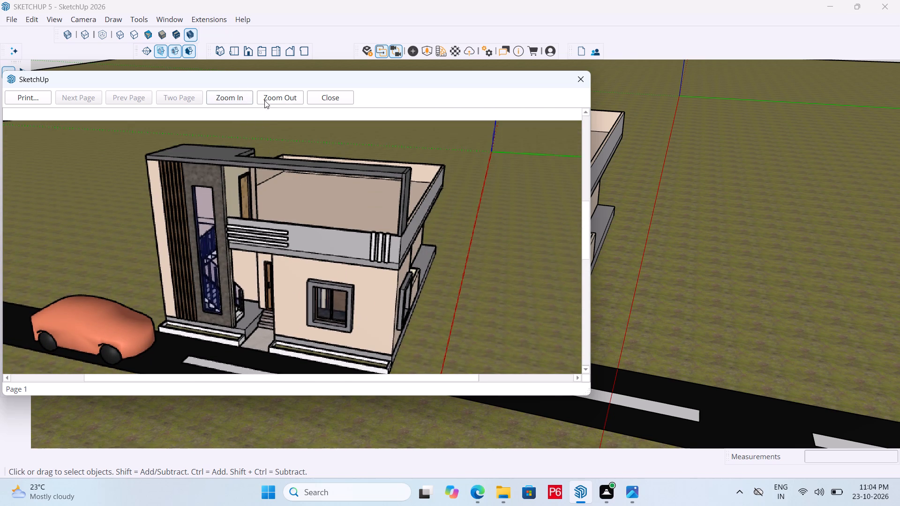
click(283, 98)
click(282, 99)
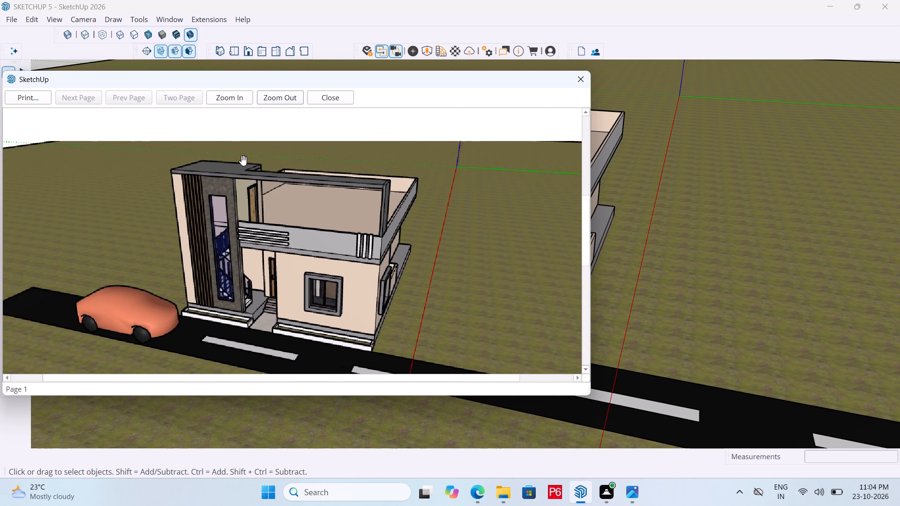
scroll(251, 171, down, 1)
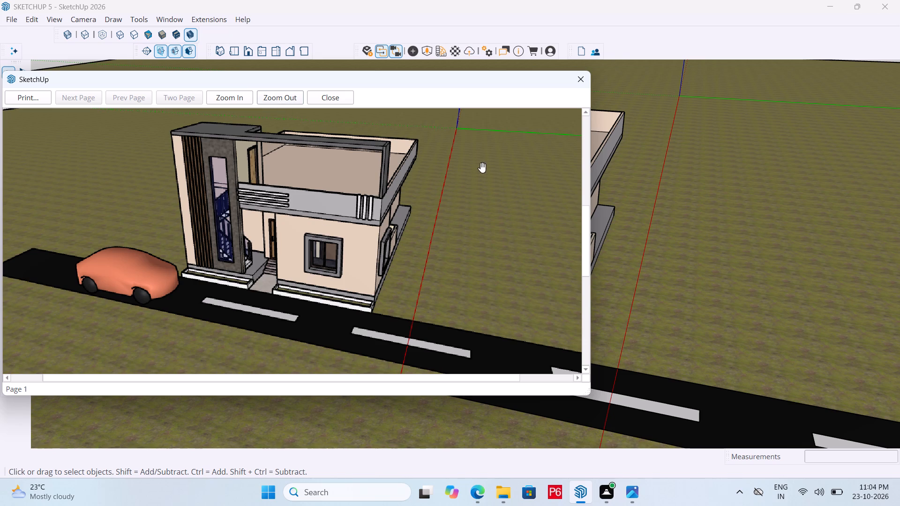
Print the previewed page to a PDF document named SKETCHUP 5 F PDF in the cad folder.
click(37, 95)
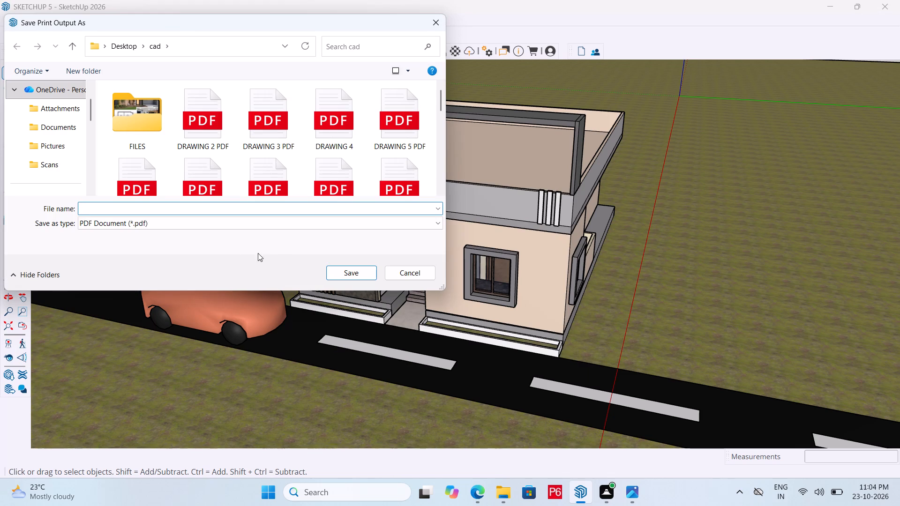
scroll(53, 157, down, 5)
scroll(51, 136, up, 2)
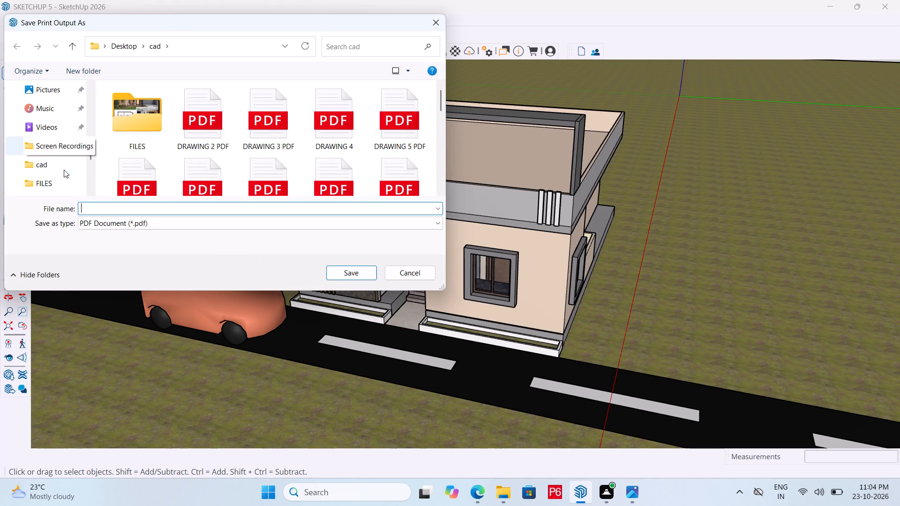
click(43, 162)
scroll(231, 164, down, 9)
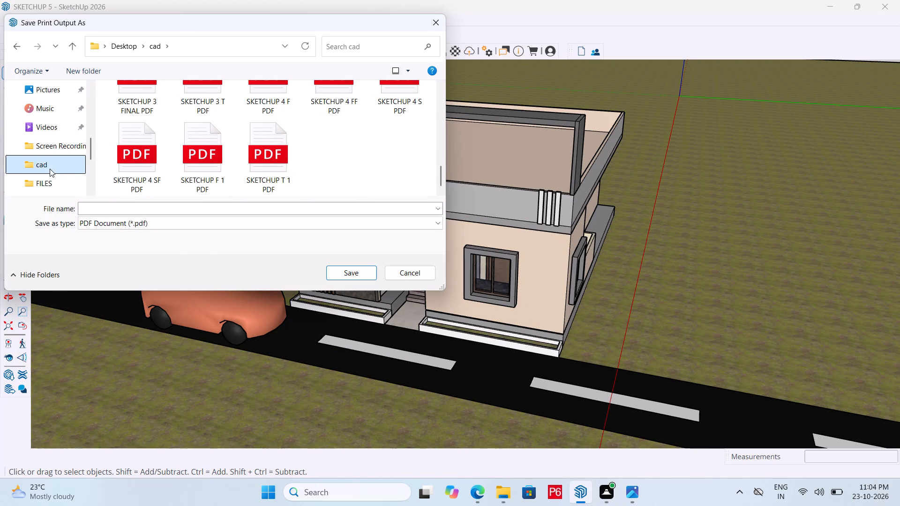
double_click(54, 165)
scroll(215, 158, down, 4)
scroll(175, 144, up, 2)
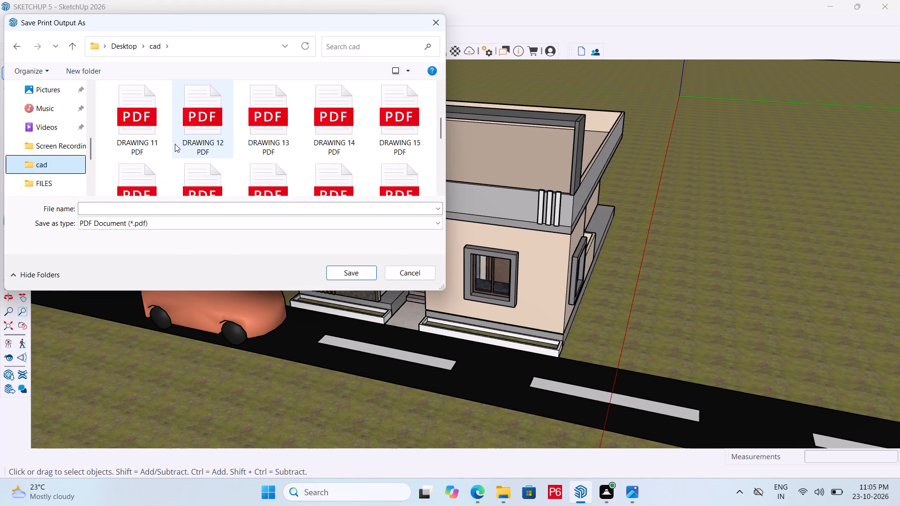
scroll(254, 168, down, 6)
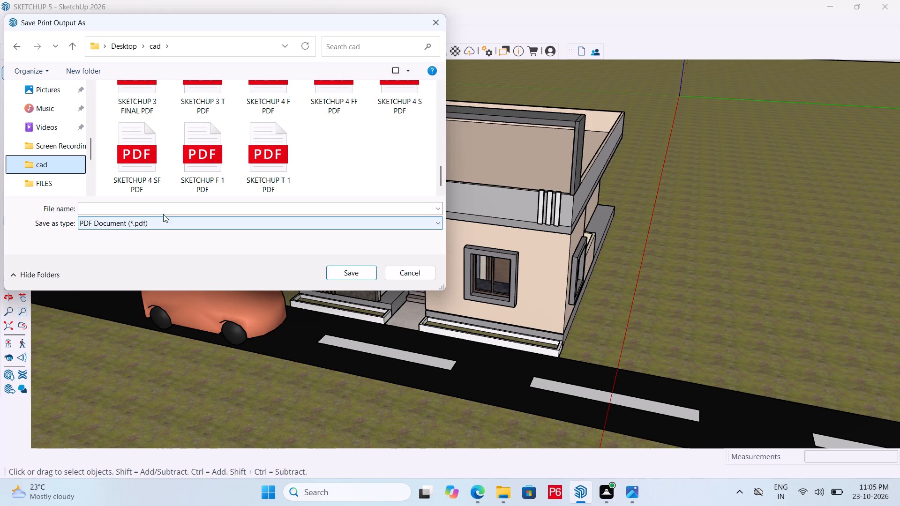
click(168, 210)
text(SKETCHUP)
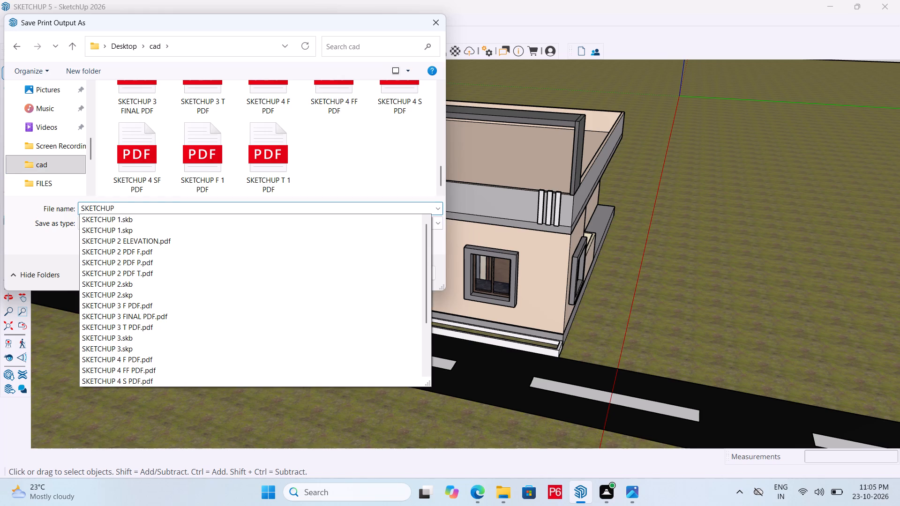
key(space)
text(5)
key(space)
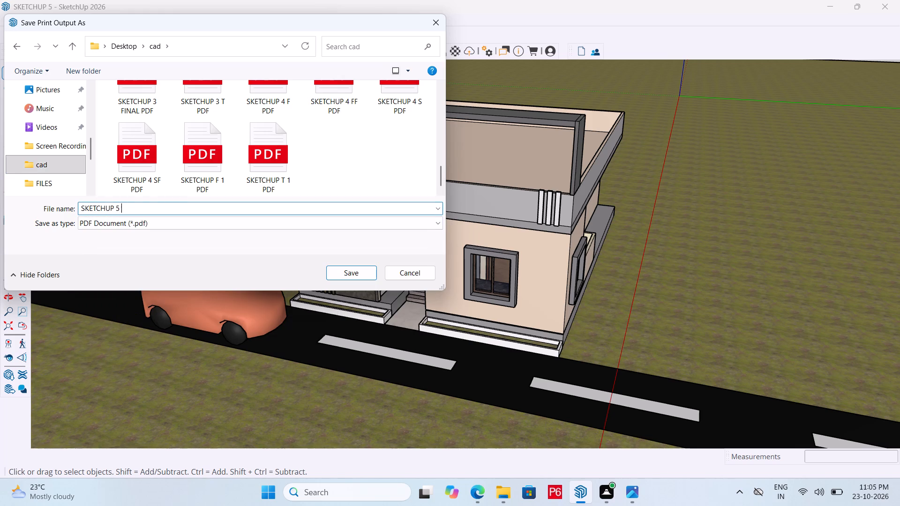
text(F)
key(space)
text(PDF)
click(333, 276)
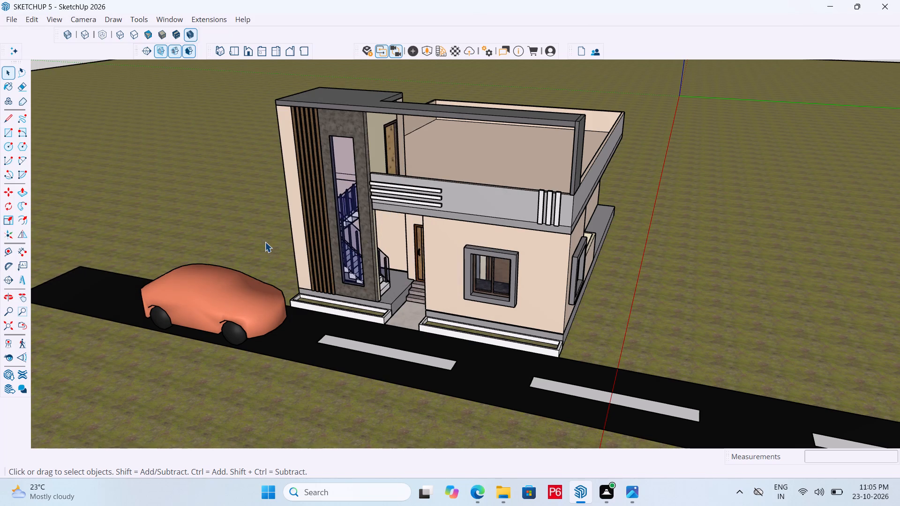
Examine the house front, roof terrace and side wall from lower and higher viewing angles.
scroll(264, 242, down, 4)
middle_drag(409, 254, 404, 210)
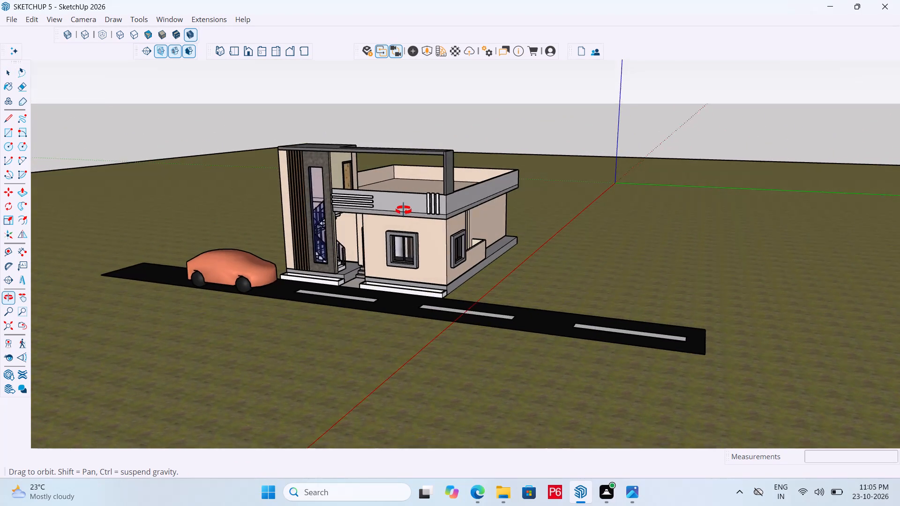
middle_drag(404, 210, 391, 231)
scroll(388, 184, up, 6)
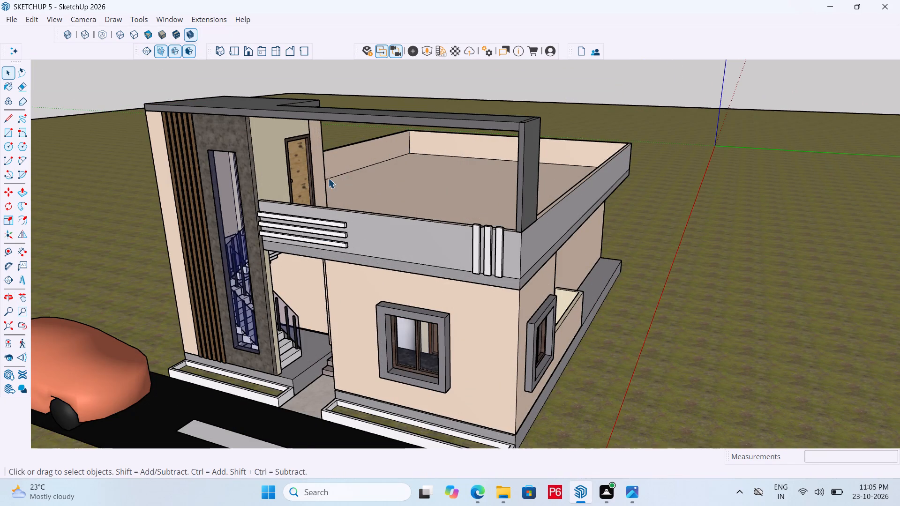
middle_drag(362, 183, 393, 127)
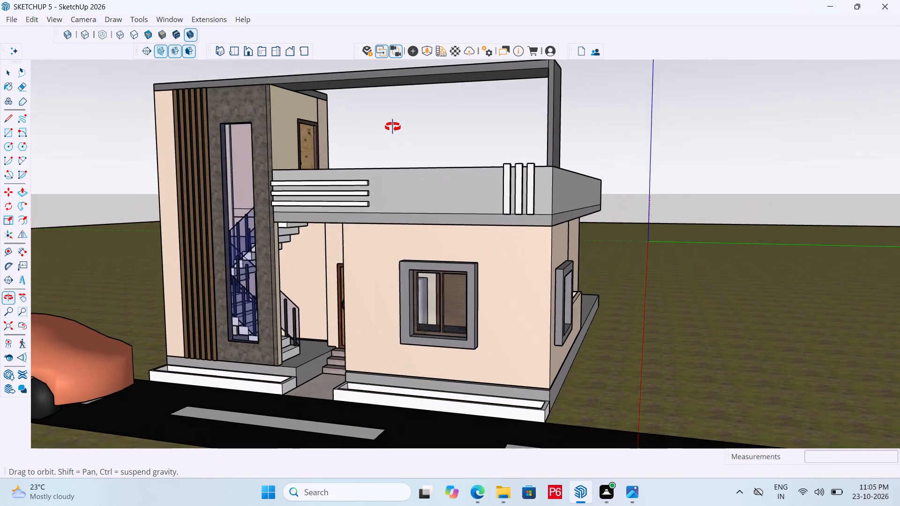
middle_drag(393, 127, 388, 147)
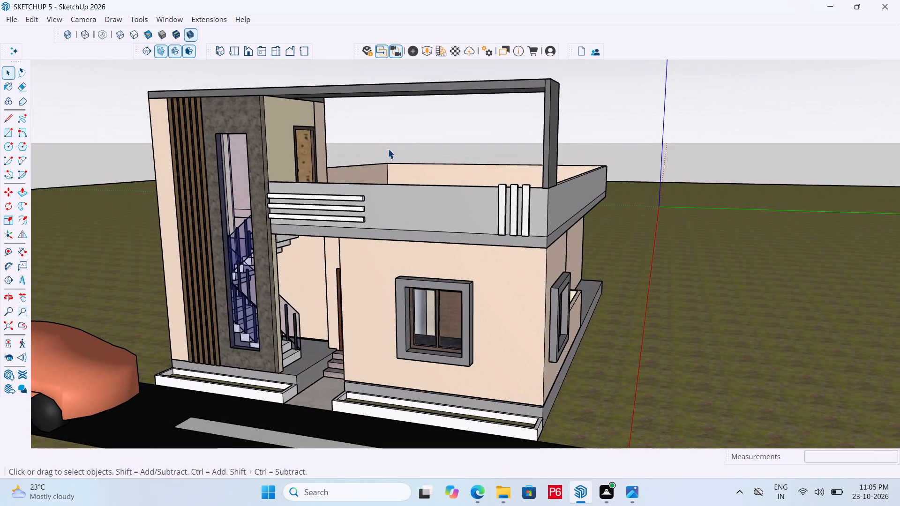
scroll(424, 209, down, 6)
scroll(439, 231, up, 5)
middle_drag(410, 192, 406, 167)
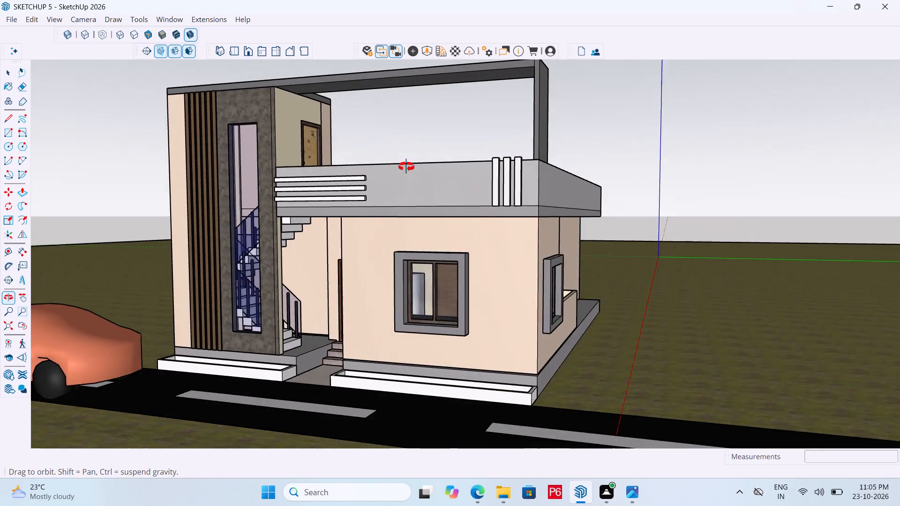
middle_drag(406, 167, 400, 219)
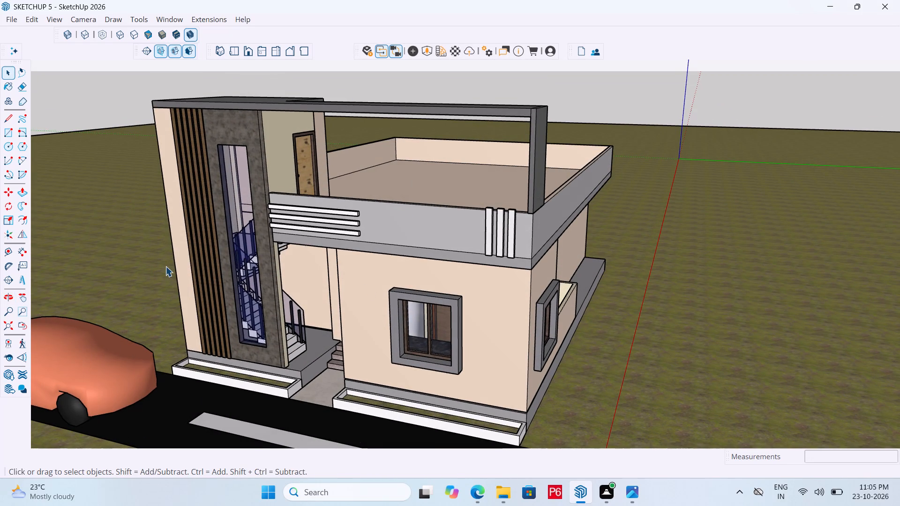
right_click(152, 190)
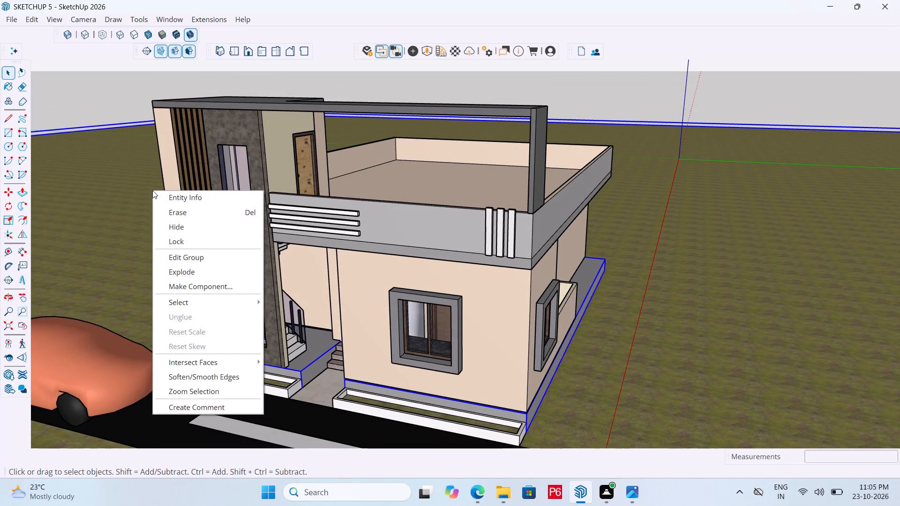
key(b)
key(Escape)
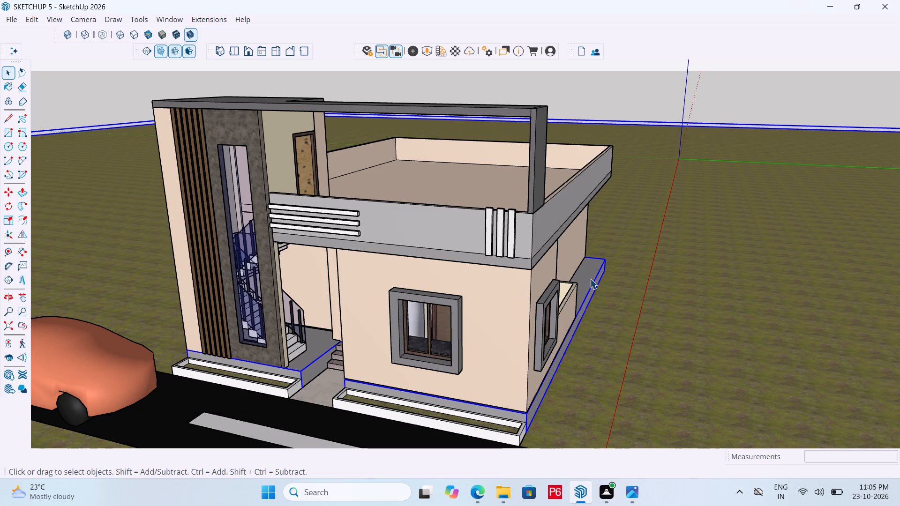
Save the model.
key(ctrl+s)
key(ctrl+s)
key(space)
Apply the Sky - Partial Clouds 2K IBL environment to the scene from the Environments collection.
key(b)
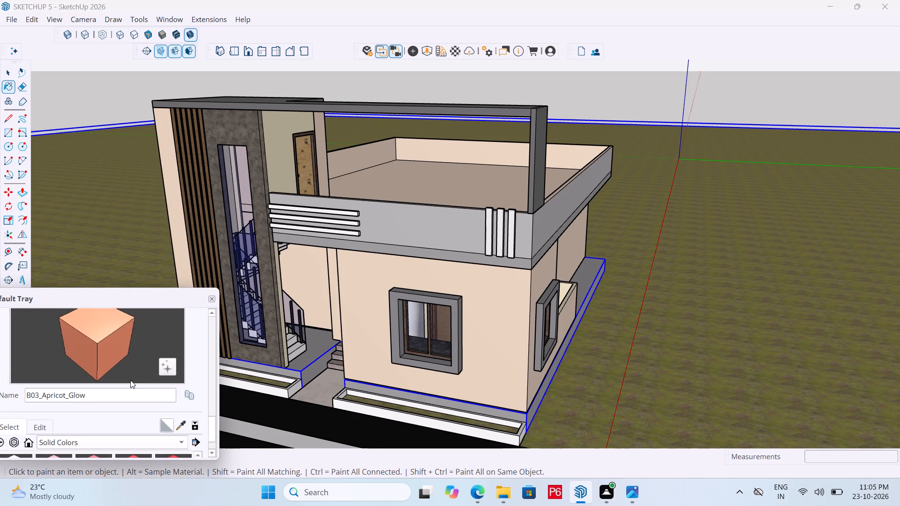
scroll(137, 381, down, 4)
scroll(133, 370, up, 9)
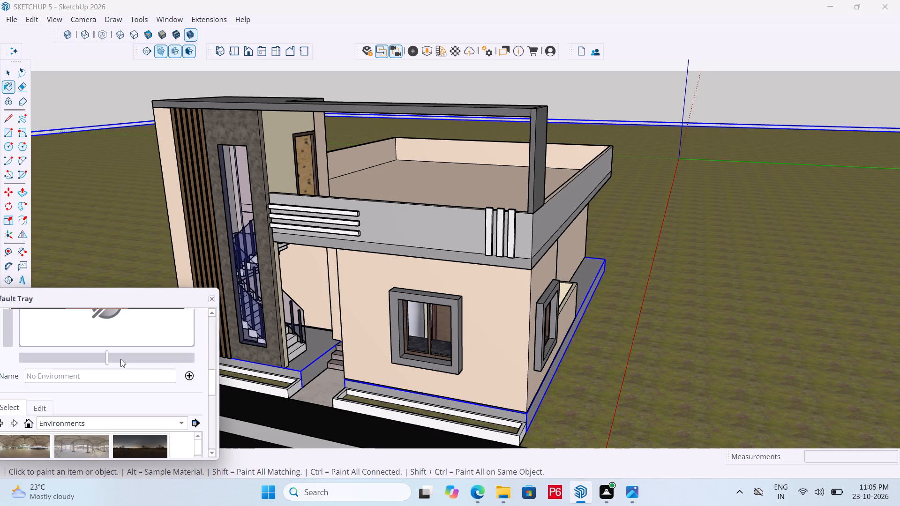
scroll(99, 416, down, 2)
scroll(176, 402, down, 1)
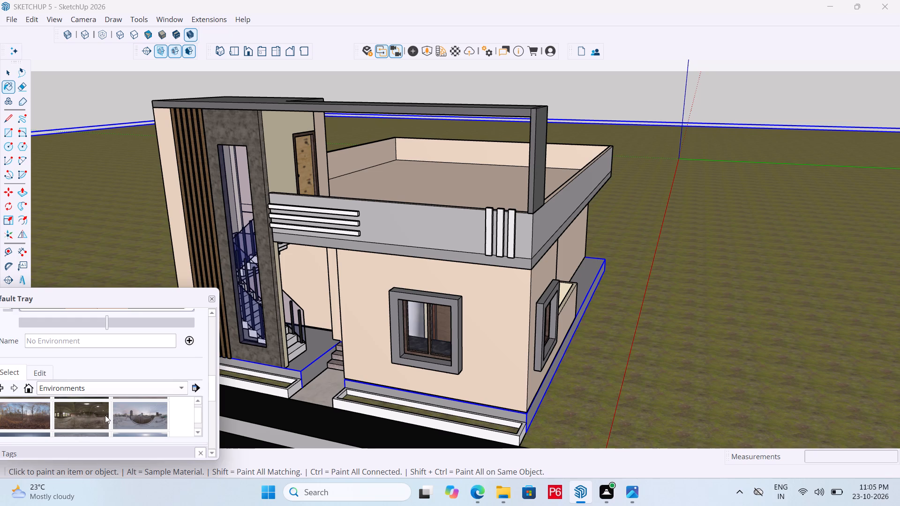
scroll(149, 388, down, 4)
scroll(118, 406, up, 2)
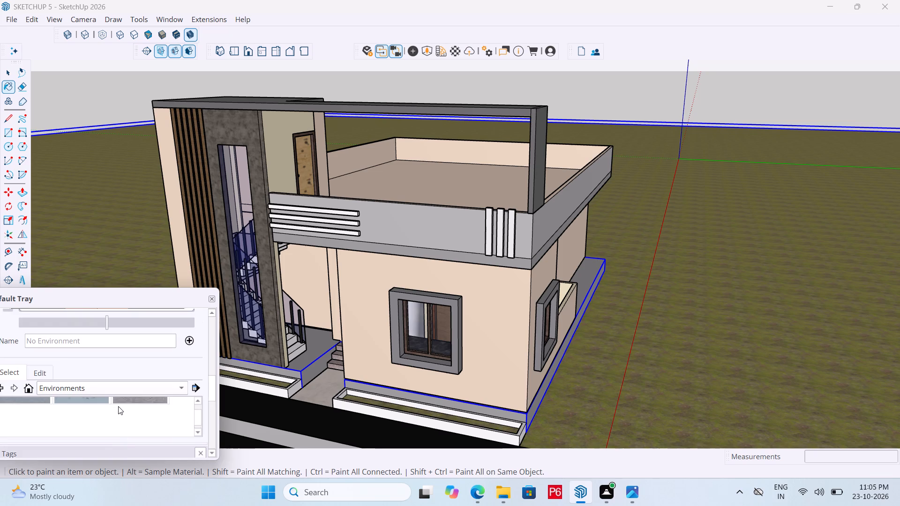
scroll(118, 406, up, 1)
click(31, 422)
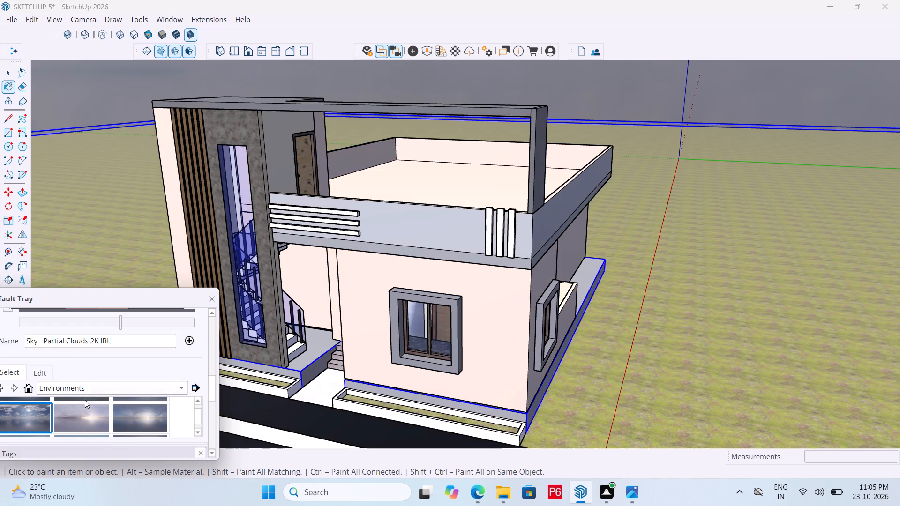
Examine the house, car and road against the sky environment from several distances and viewing angles.
scroll(449, 263, down, 6)
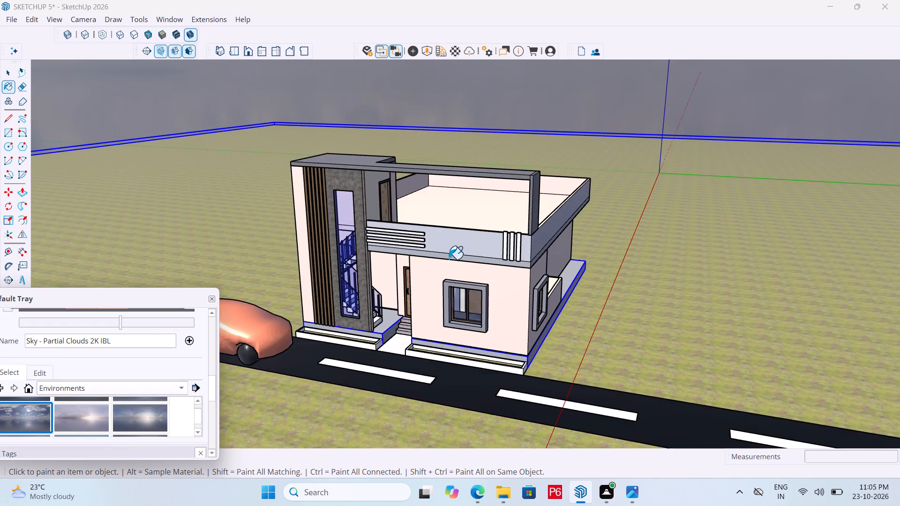
scroll(420, 269, down, 7)
scroll(397, 329, up, 6)
scroll(482, 327, up, 2)
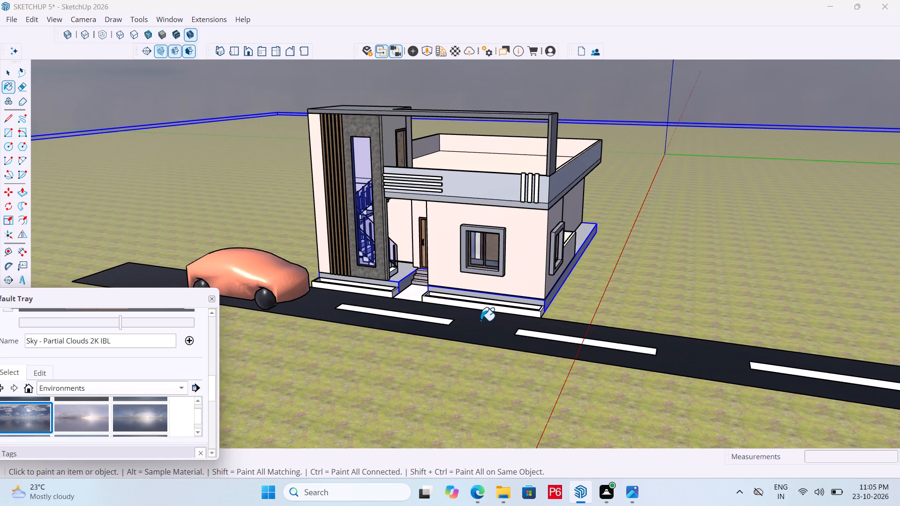
middle_drag(482, 333, 481, 349)
middle_click(481, 349)
middle_drag(482, 347, 489, 357)
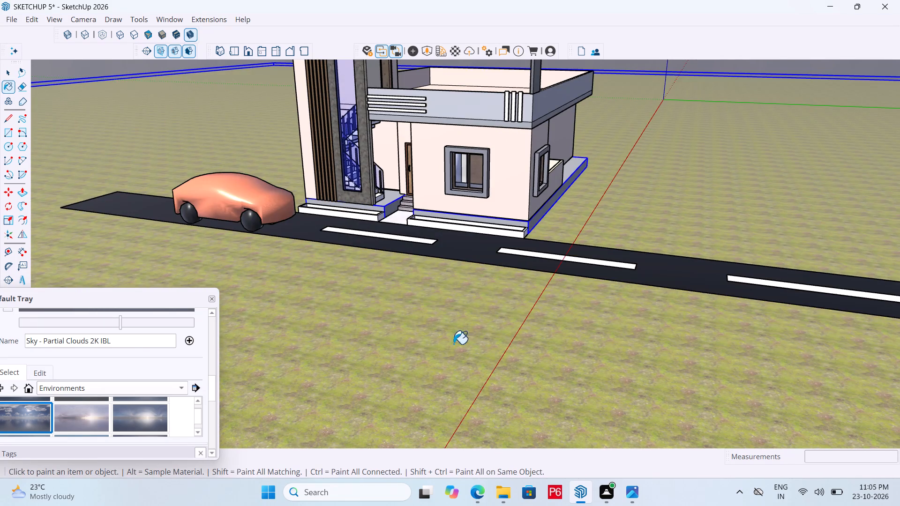
scroll(407, 358, down, 6)
middle_drag(410, 310, 418, 341)
scroll(417, 323, up, 5)
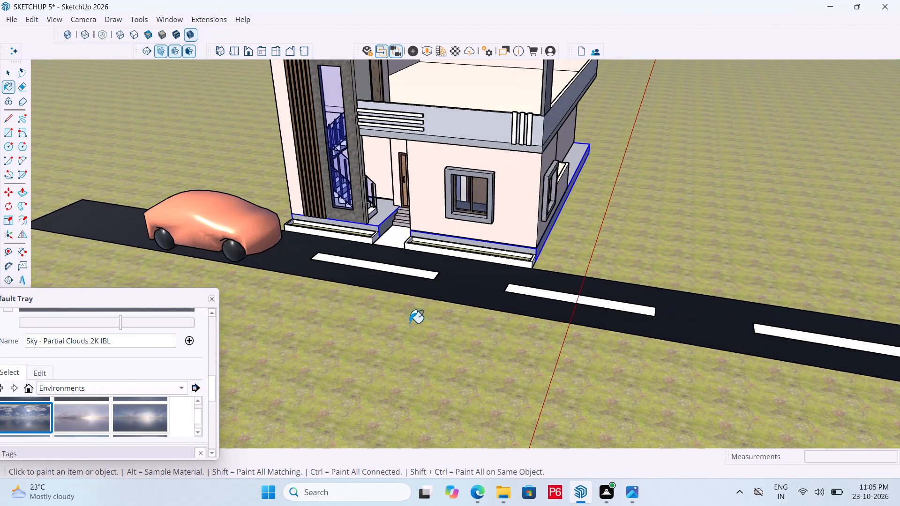
scroll(421, 389, down, 3)
middle_drag(436, 312, 448, 299)
scroll(484, 200, up, 2)
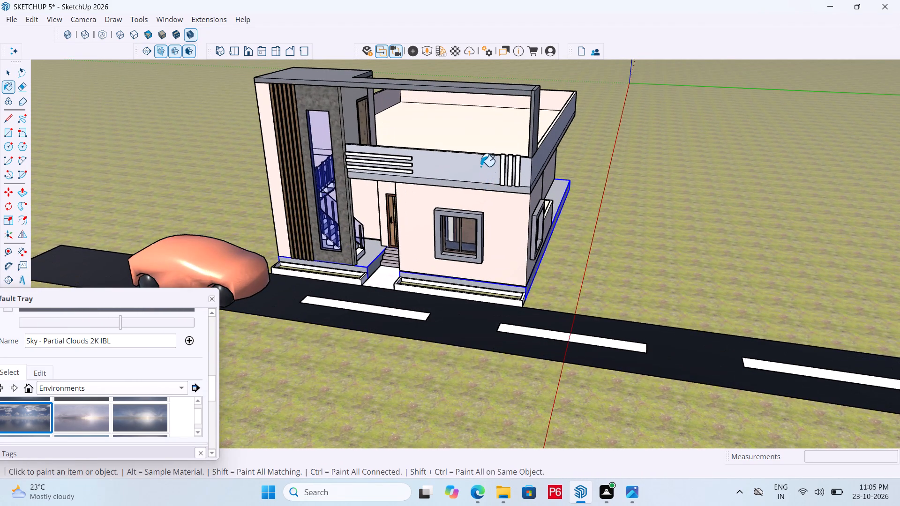
scroll(479, 156, up, 1)
Close the Default Tray and save the model with the house, car and road in view.
click(210, 299)
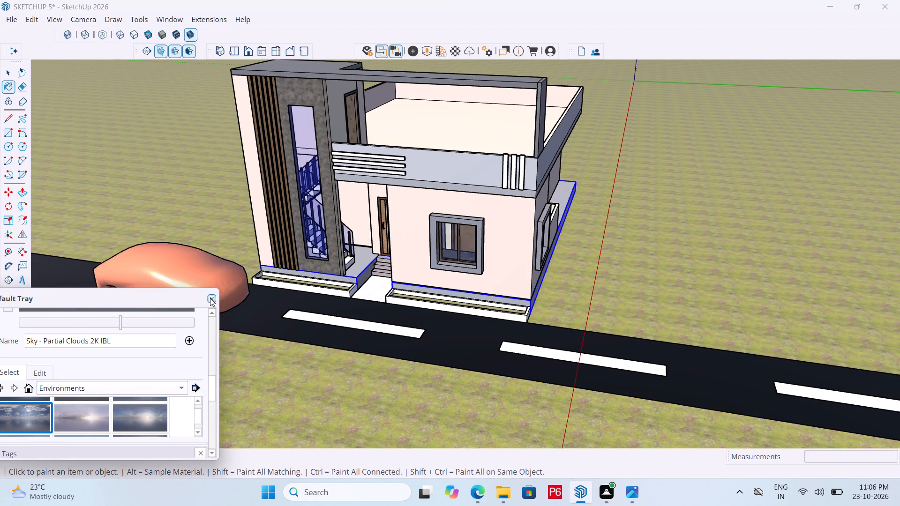
key(ctrl+s)
key(ctrl+s)
key(ctrl+s)
key(ctrl+s)
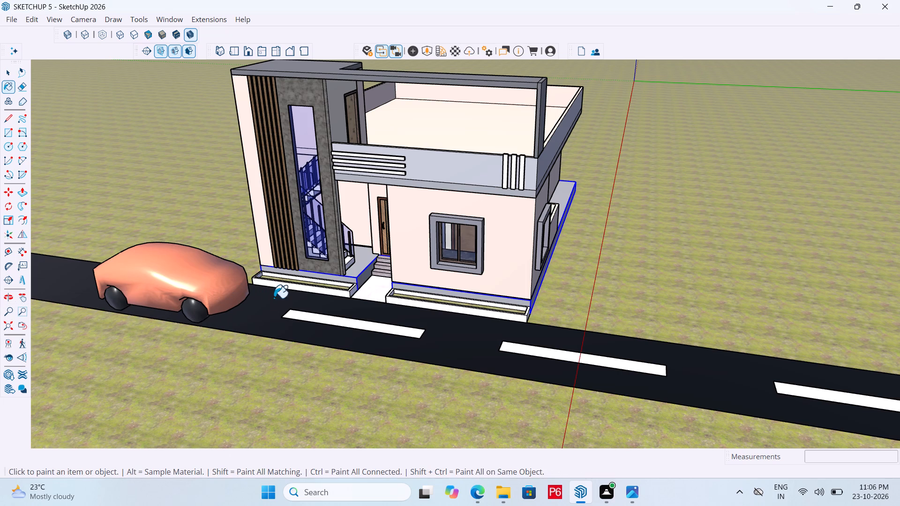
key(ctrl+s)
scroll(326, 395, down, 2)
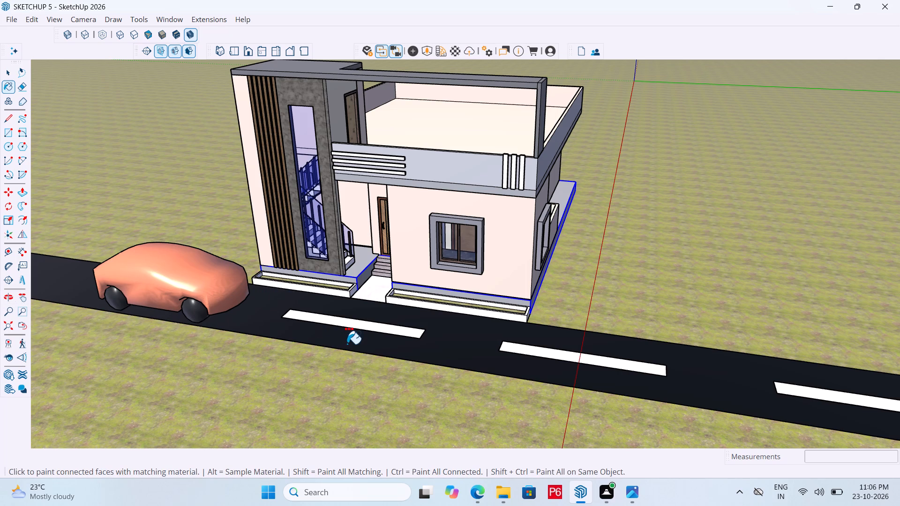
scroll(458, 123, up, 1)
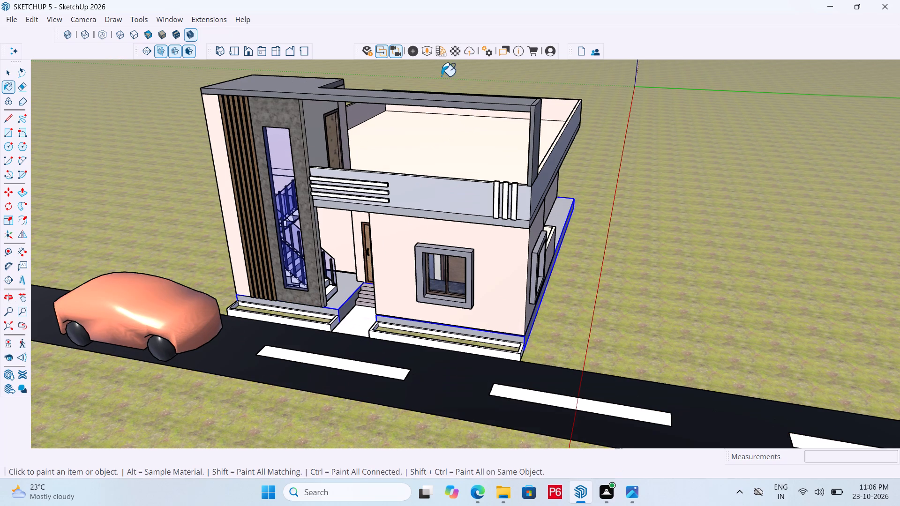
key(ctrl+s)
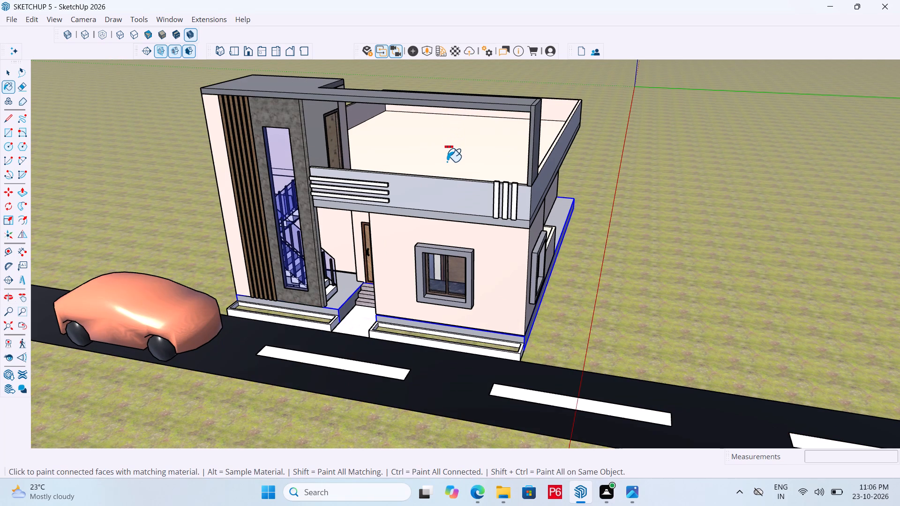
key(ctrl+s)
key(ctrl+s)
key(ctrl+s)
key(ctrl+s)
key(ctrl+s)
key(ctrl+s)
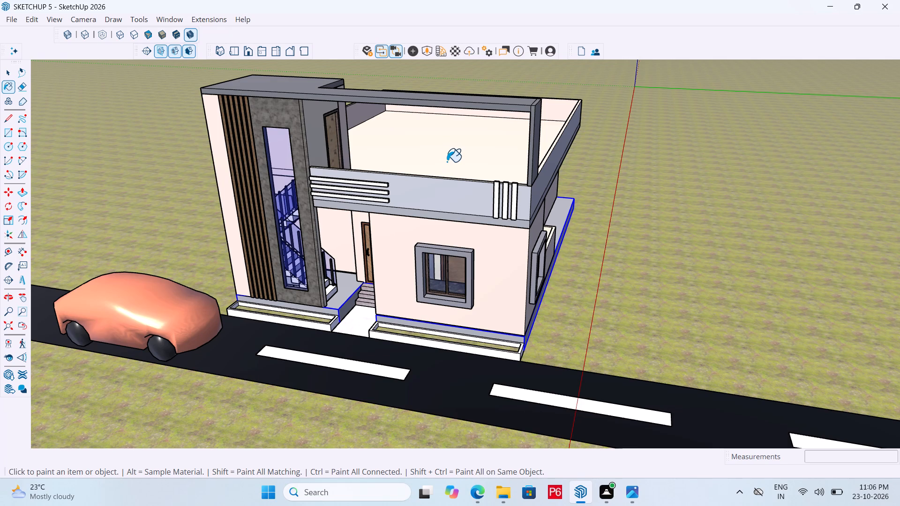
key(ctrl+s)
key(ctrl+s)
key(ctrl+s)
key(ctrl+s)
key(ctrl+s)
key(space)
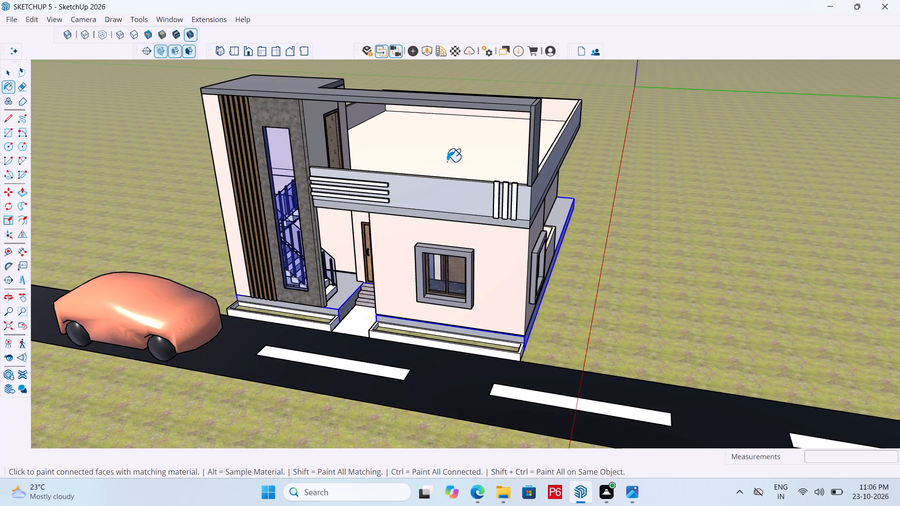
key(space)
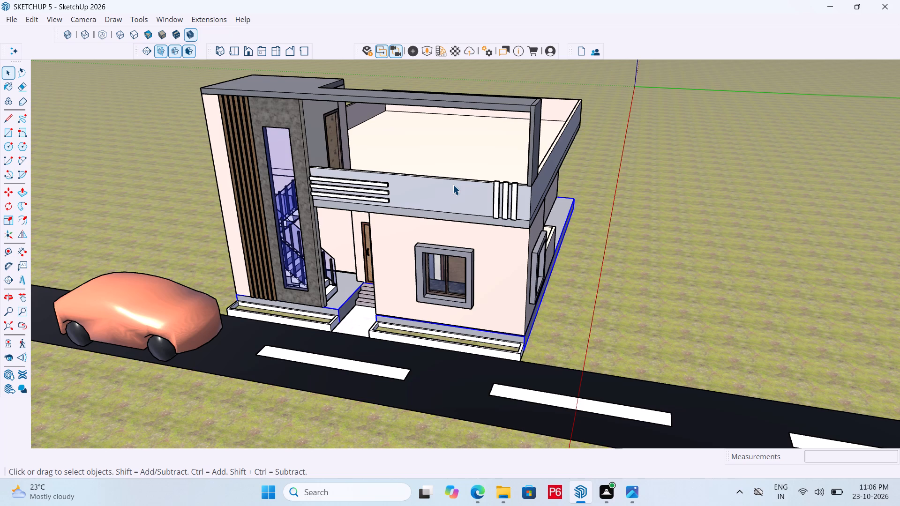
Preview the current view for Microsoft Print to PDF, enlarge the page to inspect it, and close the preview without printing.
key(ctrl+p)
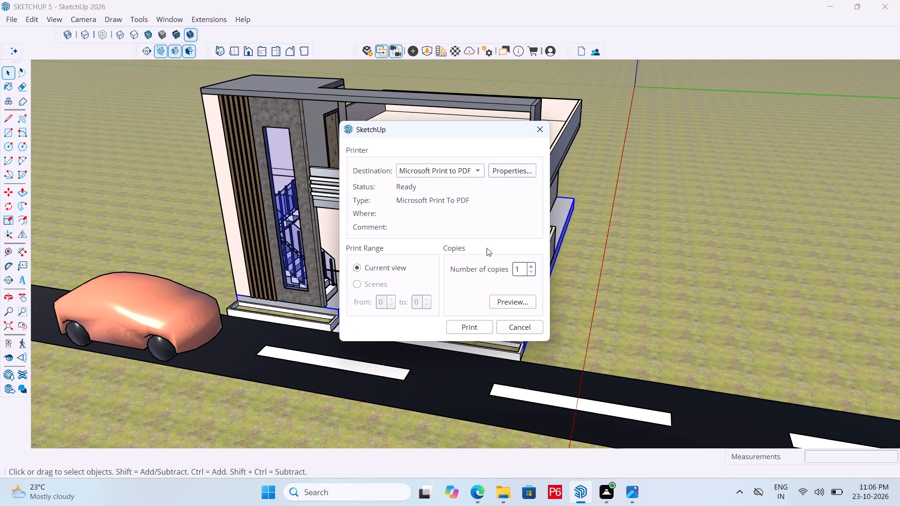
click(515, 301)
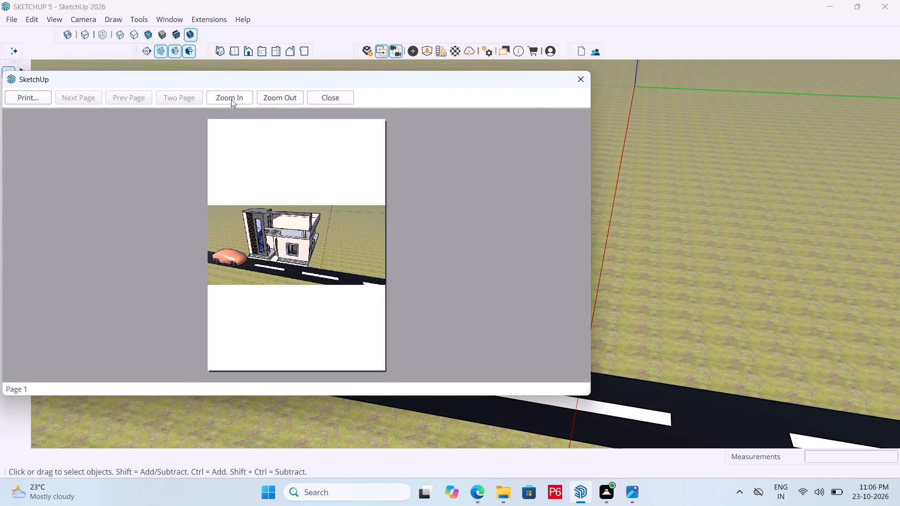
triple_click(234, 97)
triple_click(234, 97)
triple_click(234, 97)
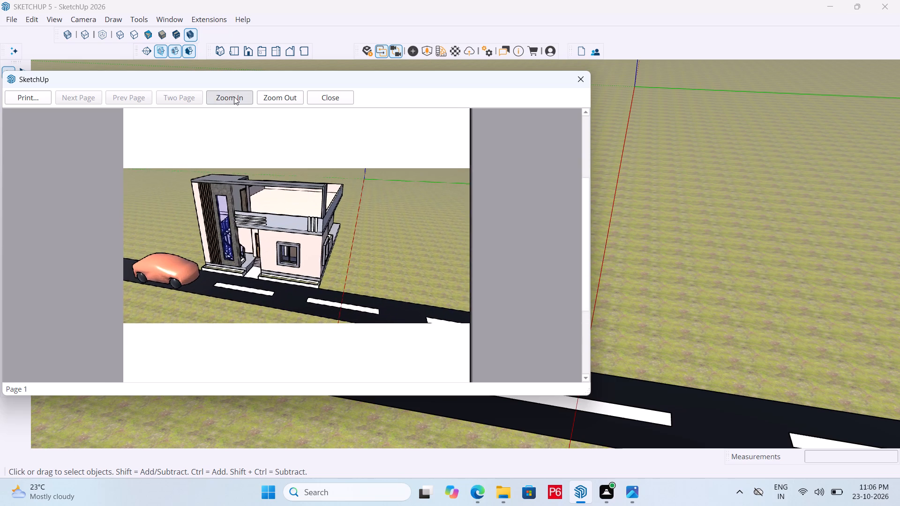
click(234, 97)
click(234, 97)
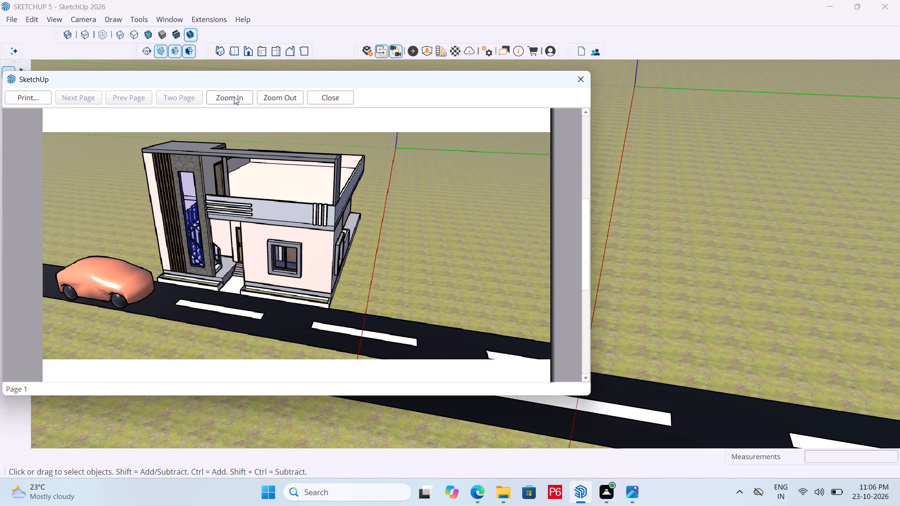
click(234, 97)
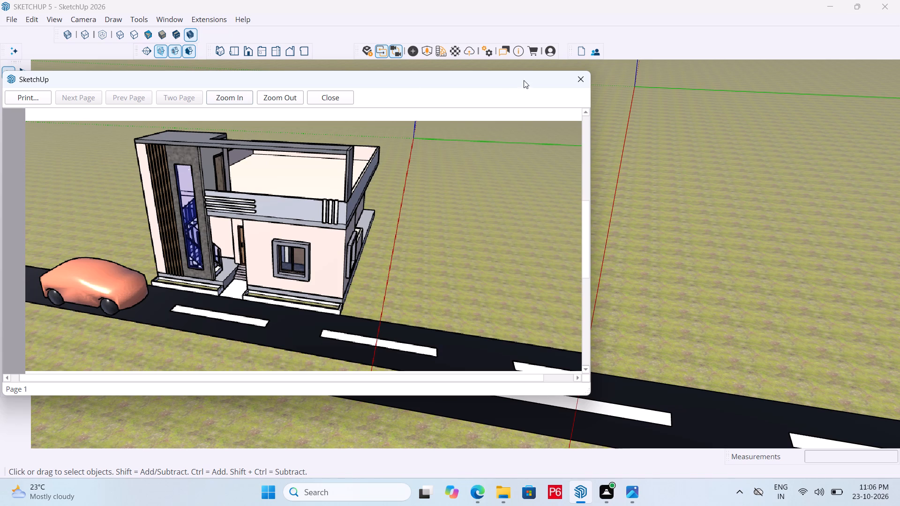
click(578, 80)
Place a horizontal section plane at the top of the roof parapet, accepting the default name and symbol.
middle_drag(568, 213, 550, 183)
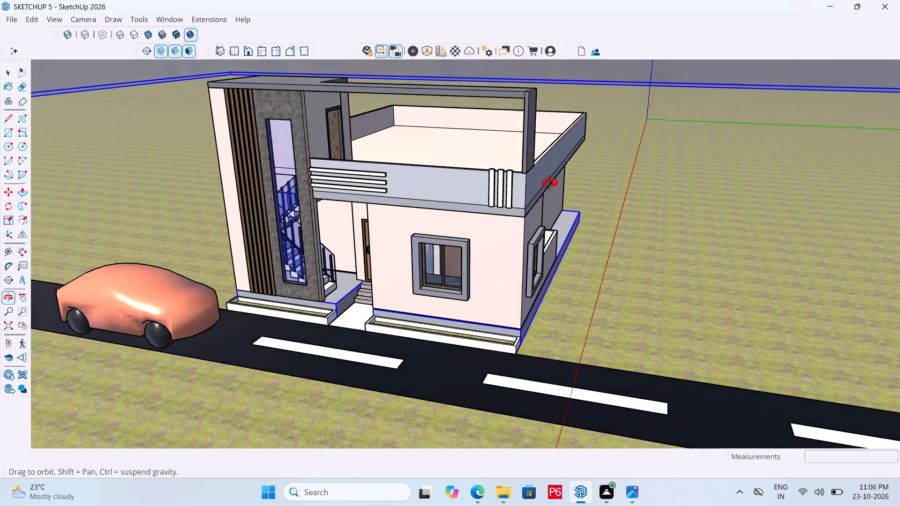
middle_drag(550, 183, 550, 297)
scroll(536, 296, down, 4)
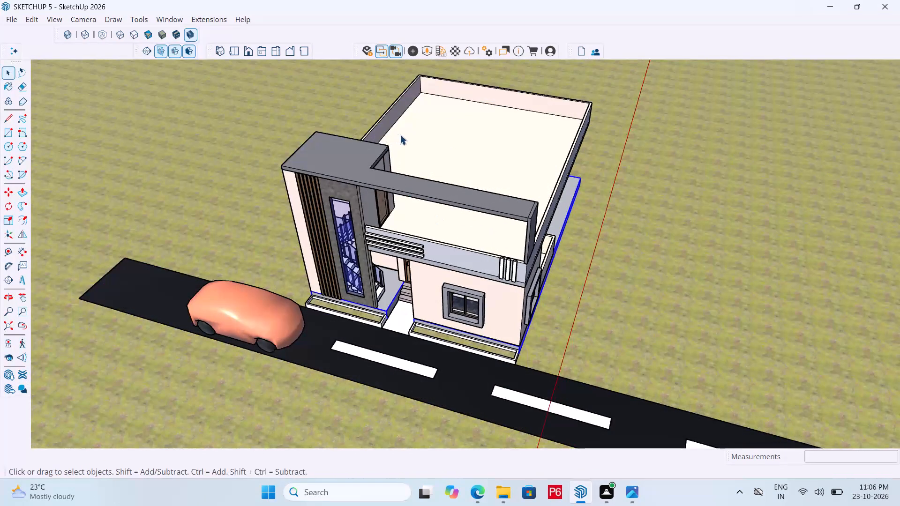
scroll(405, 134, down, 4)
middle_drag(399, 177, 382, 144)
key(f)
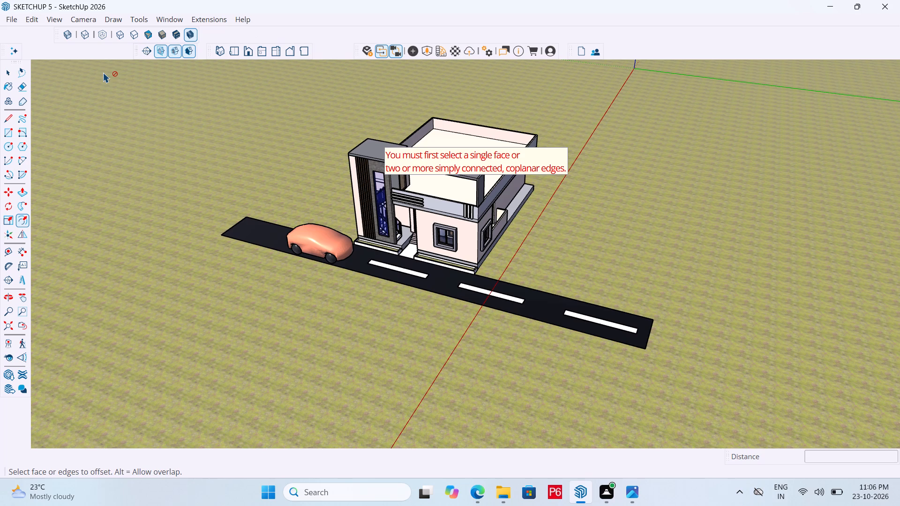
click(143, 52)
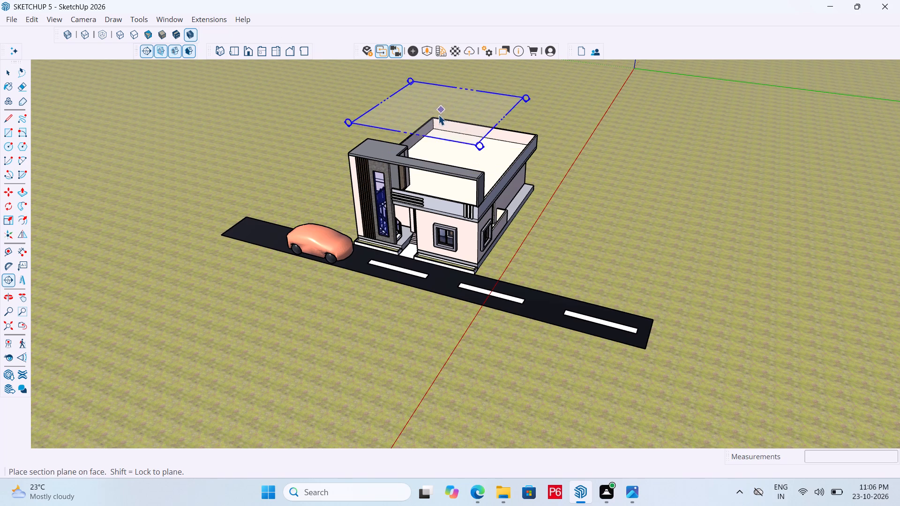
click(436, 118)
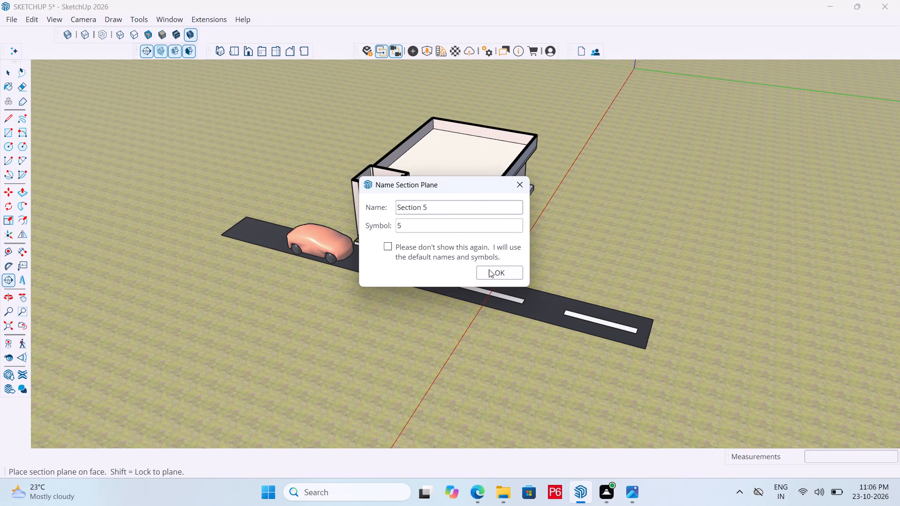
click(489, 271)
Move the section plane down about 5' 3" to cut through the rooms below the roof.
scroll(373, 185, down, 10)
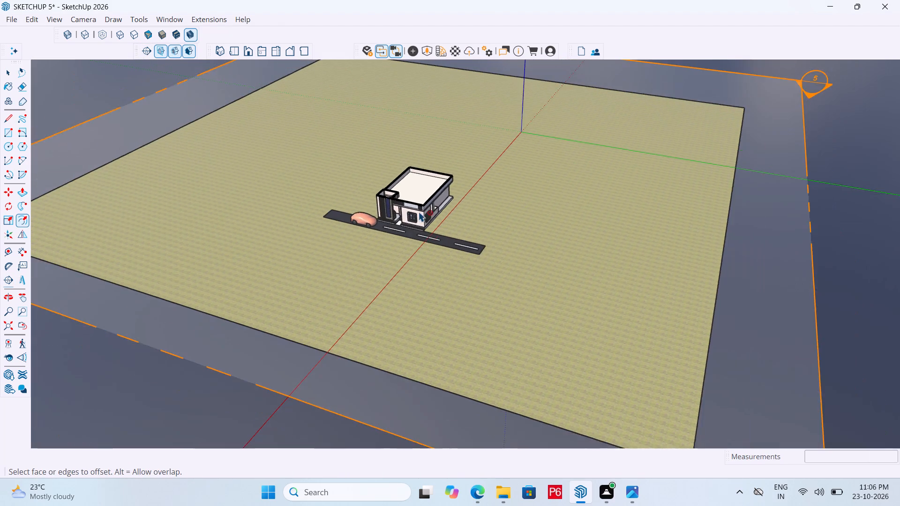
scroll(420, 211, down, 4)
key(m)
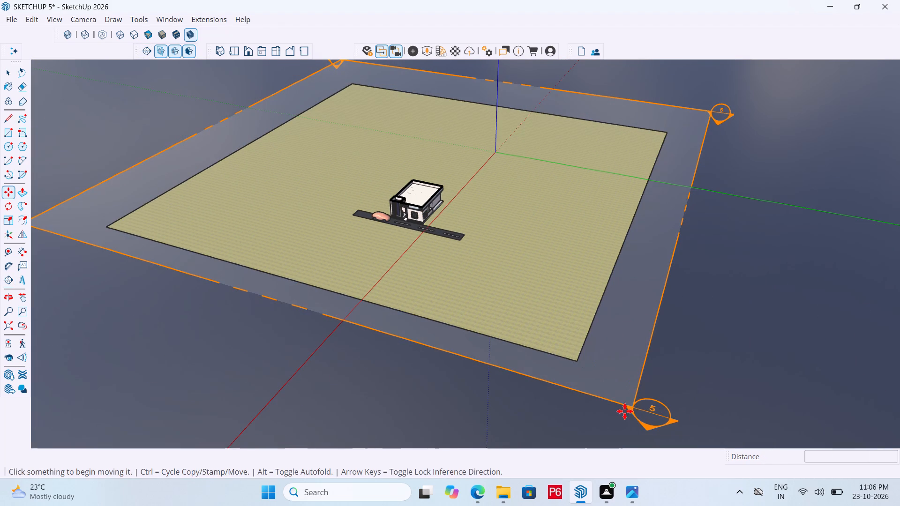
click(631, 409)
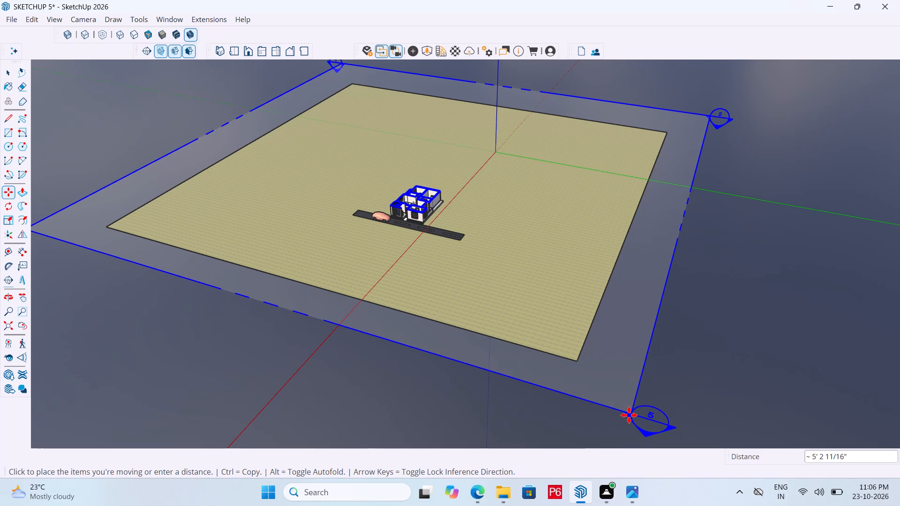
click(629, 415)
Examine the cut-open rooms from above in the Top view, with the floor plan enlarged.
scroll(420, 204, up, 4)
middle_drag(422, 204, 417, 288)
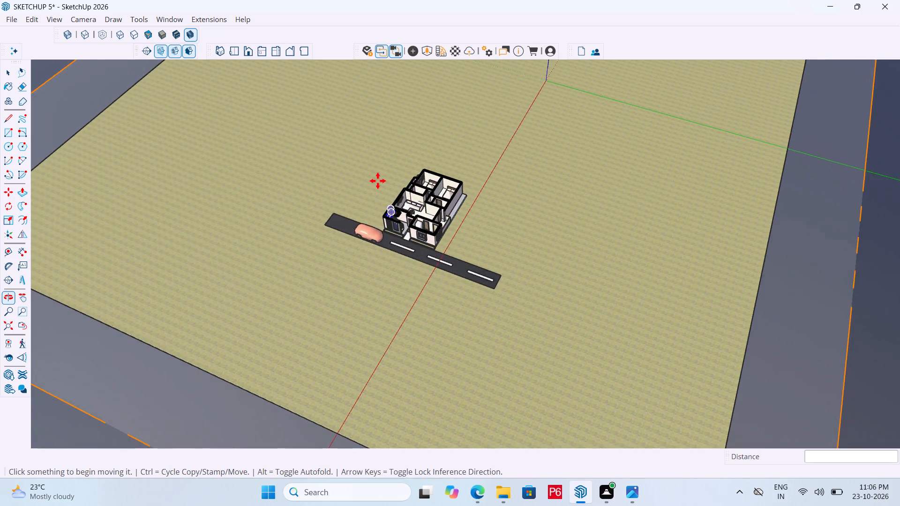
scroll(378, 177, up, 6)
middle_drag(452, 251, 541, 308)
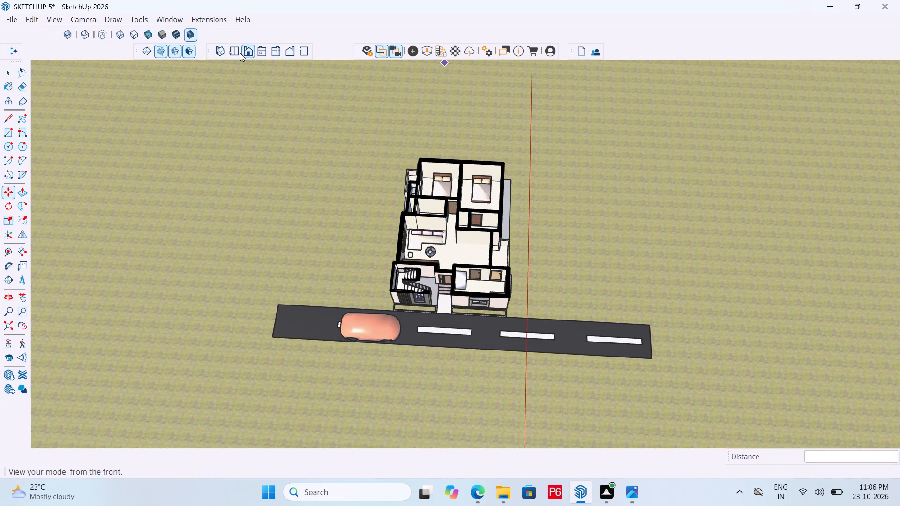
click(236, 53)
middle_drag(596, 257, 564, 259)
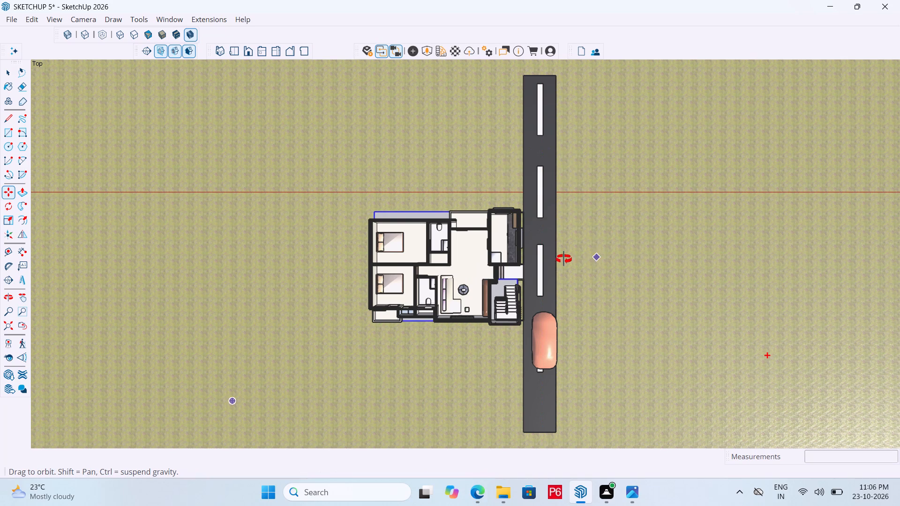
middle_drag(564, 259, 769, 328)
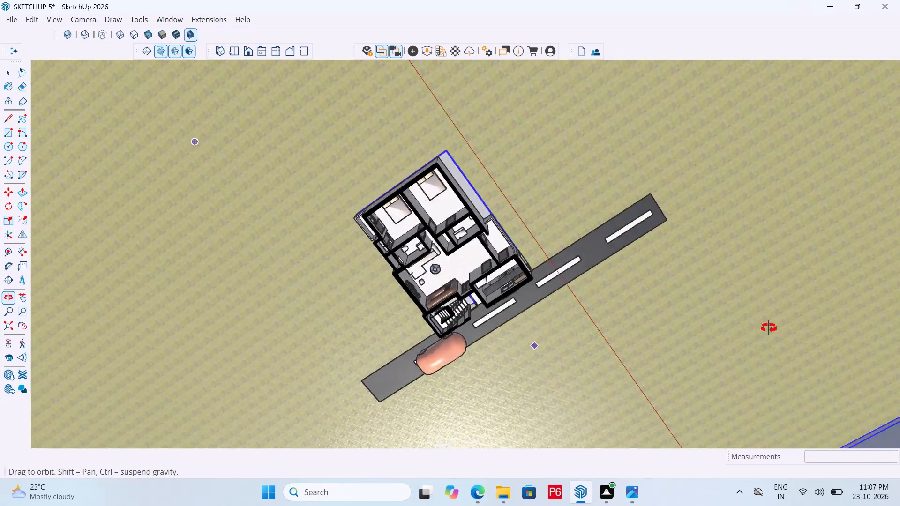
middle_drag(769, 328, 462, 218)
triple_click(230, 52)
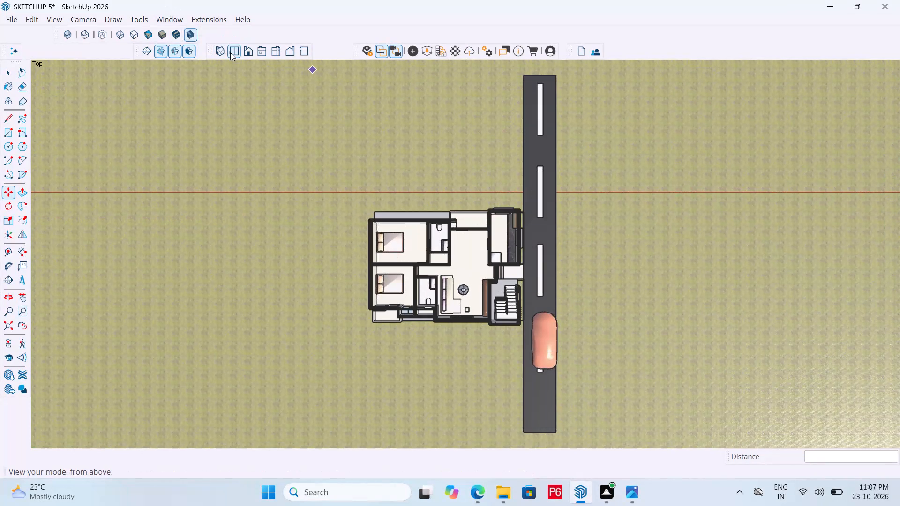
double_click(230, 52)
double_click(231, 52)
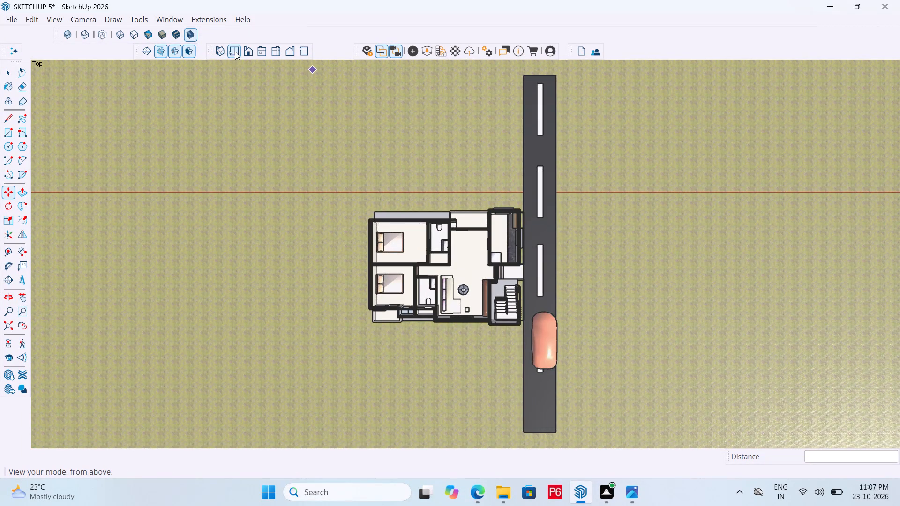
double_click(236, 51)
double_click(236, 51)
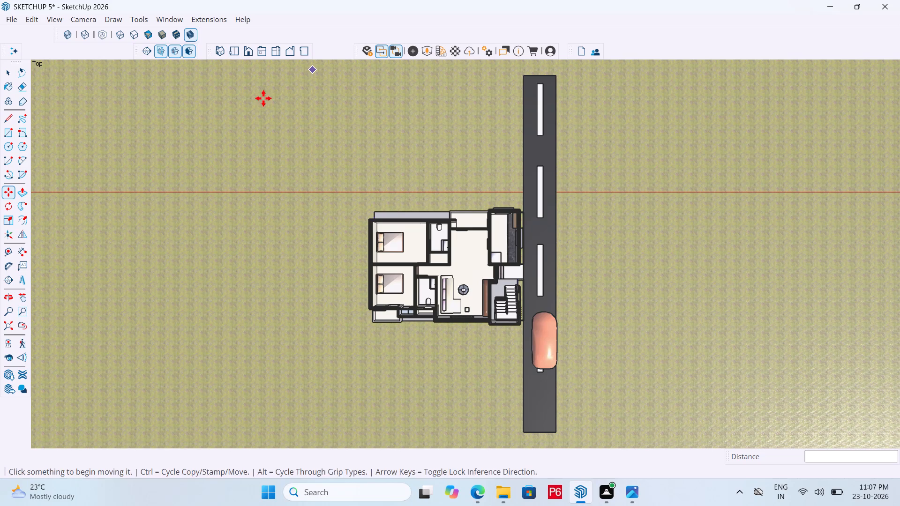
scroll(486, 297, up, 6)
scroll(434, 234, up, 1)
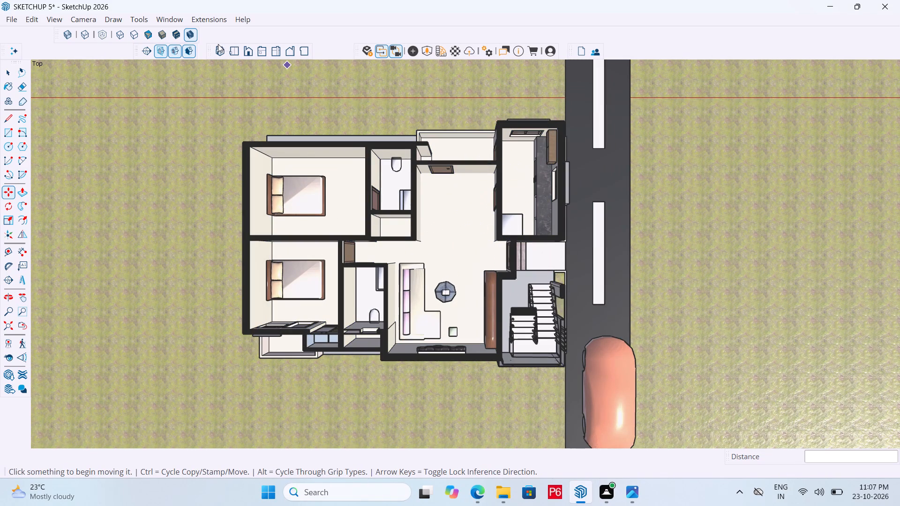
click(239, 53)
click(240, 53)
double_click(239, 53)
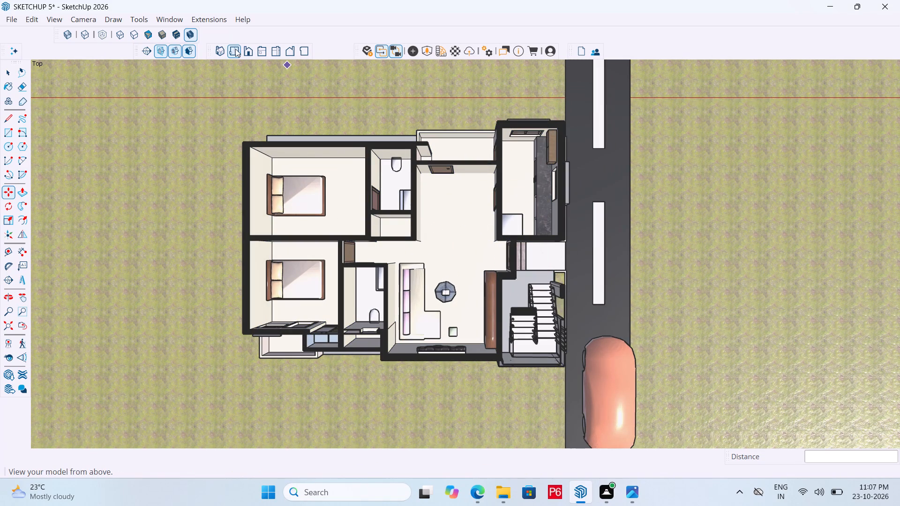
Clear the selection in the sectioned Top view and leave the ground group's editing mode.
double_click(235, 49)
scroll(252, 179, up, 1)
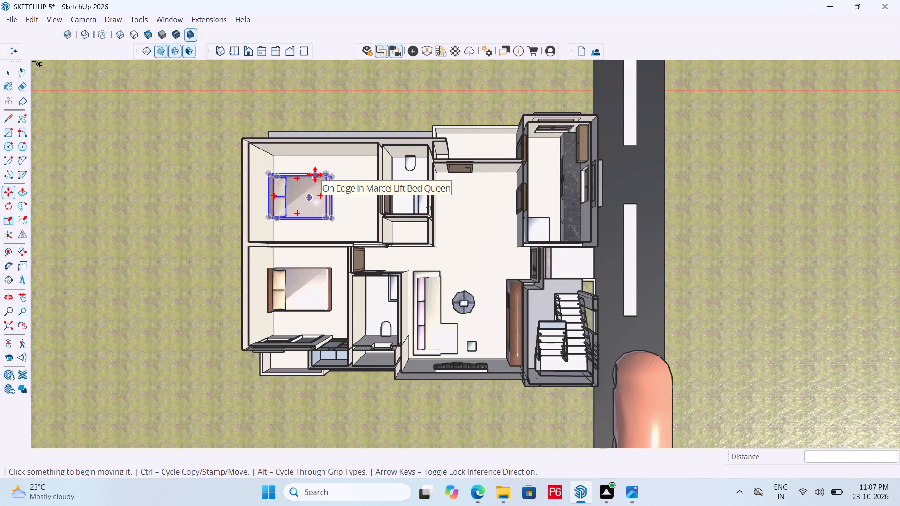
click(239, 51)
click(239, 51)
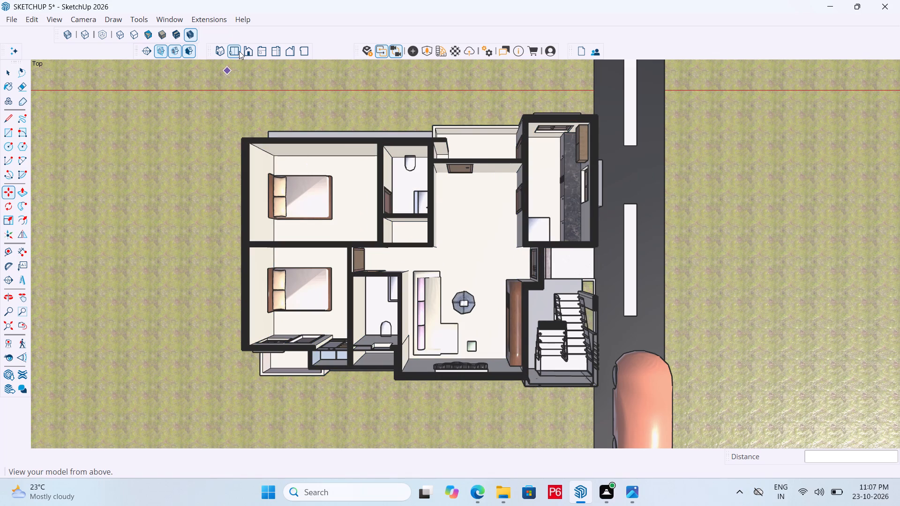
key(space)
click(777, 139)
click(777, 139)
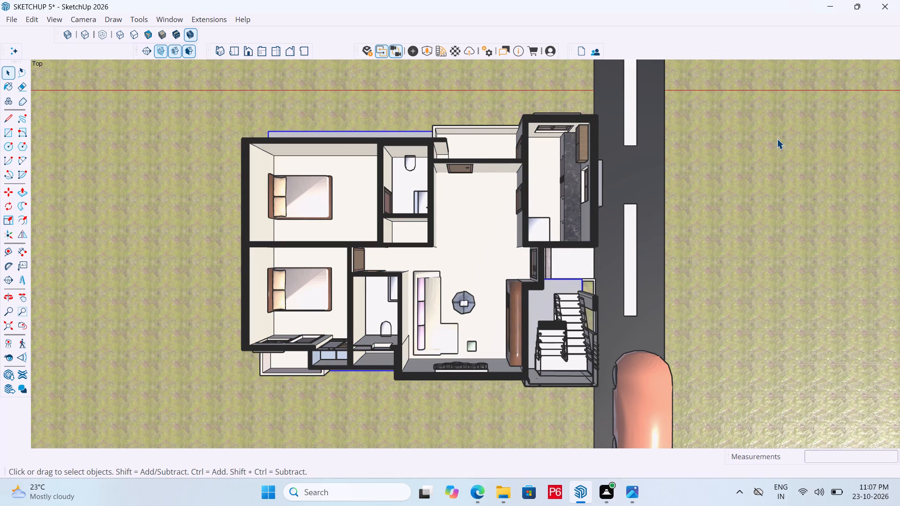
click(777, 139)
scroll(677, 162, down, 6)
scroll(419, 241, down, 12)
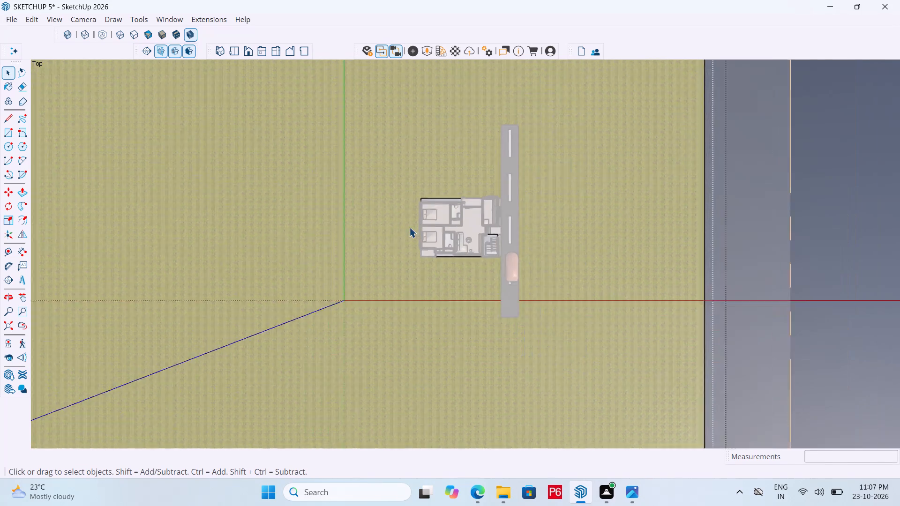
scroll(409, 227, down, 1)
triple_click(756, 182)
click(757, 181)
Frame the sectioned floor plan in the Top view so the whole house fills most of the drawing area.
scroll(392, 159, up, 5)
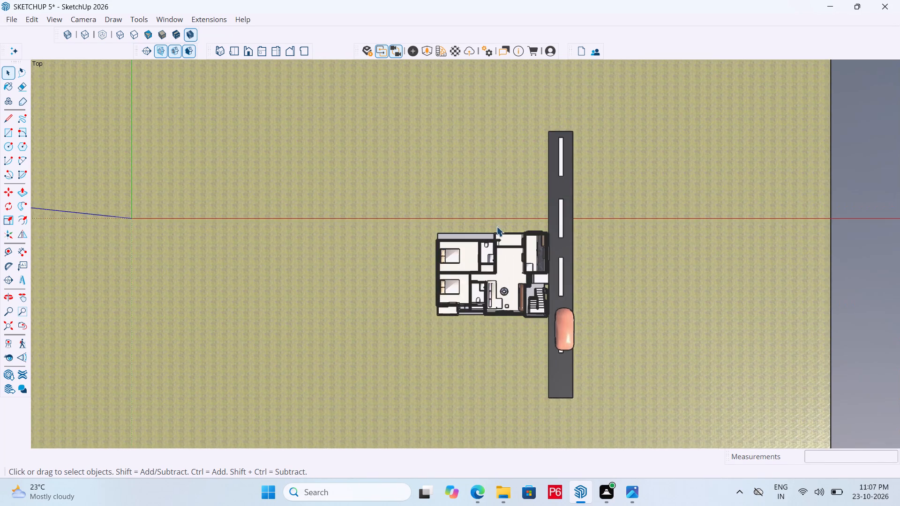
scroll(571, 243, up, 9)
scroll(447, 288, up, 2)
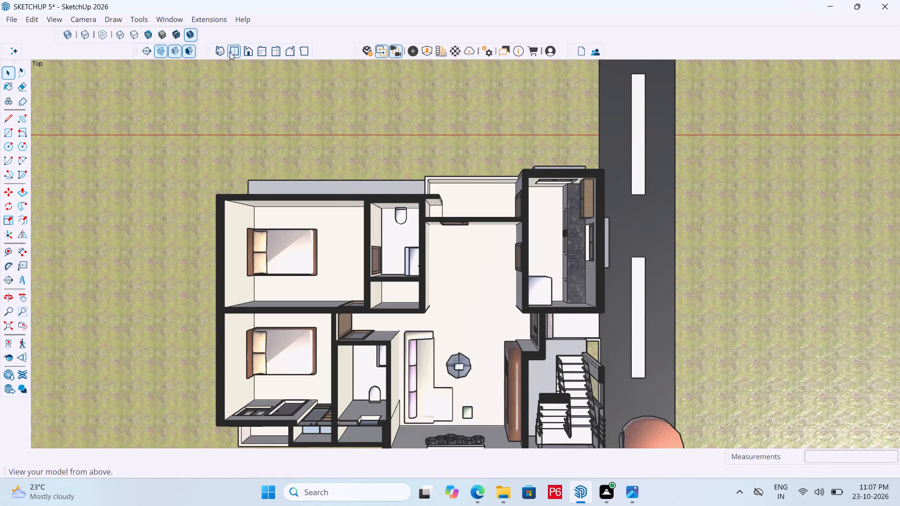
triple_click(231, 52)
triple_click(231, 52)
scroll(483, 134, down, 3)
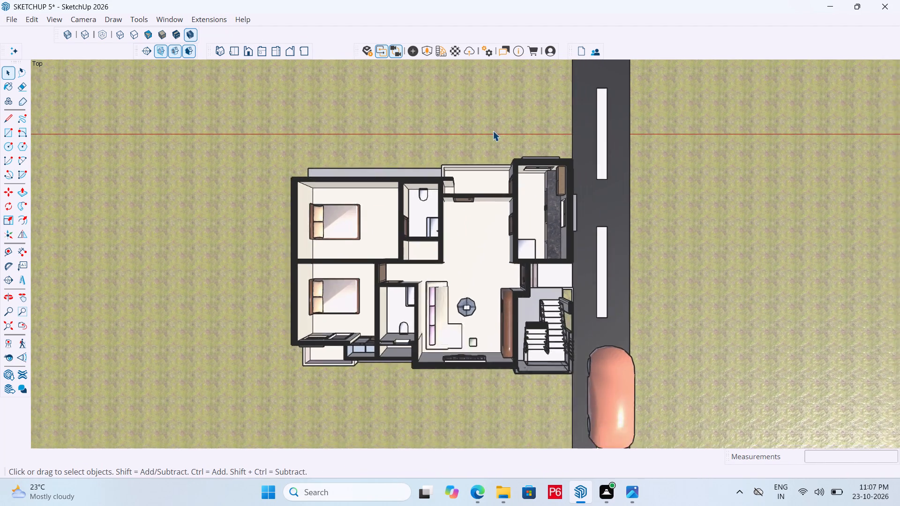
scroll(493, 131, down, 1)
scroll(440, 243, up, 5)
scroll(442, 243, down, 3)
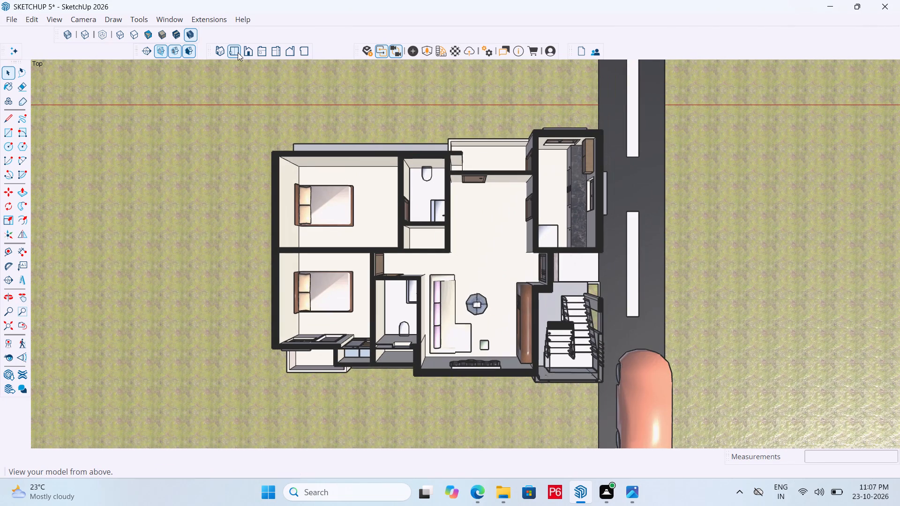
double_click(238, 52)
triple_click(236, 50)
scroll(368, 173, up, 1)
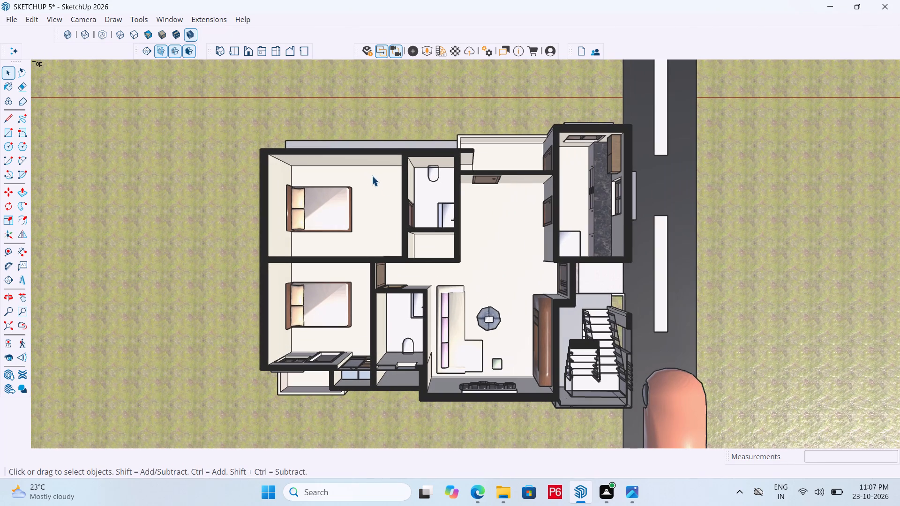
scroll(498, 225, up, 1)
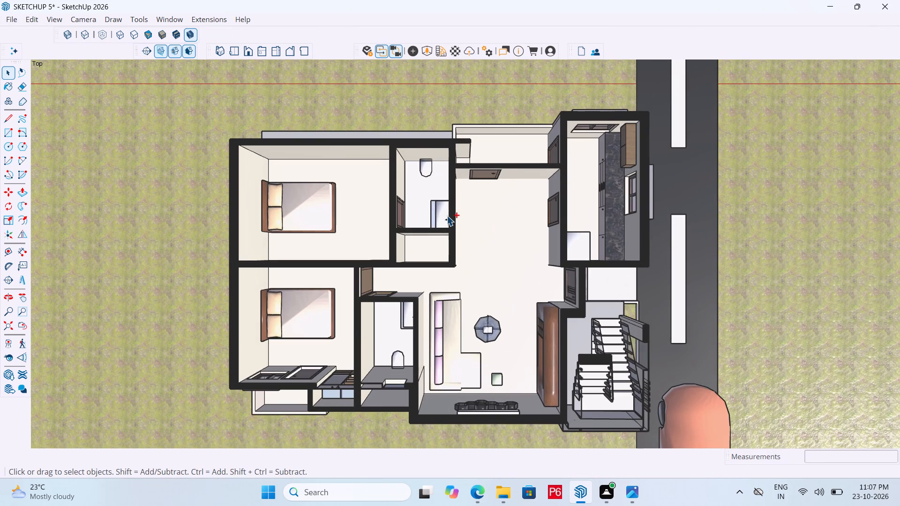
Preview the current view for Microsoft Print to PDF and enlarge the page to inspect the floor plan.
key(ctrl+p)
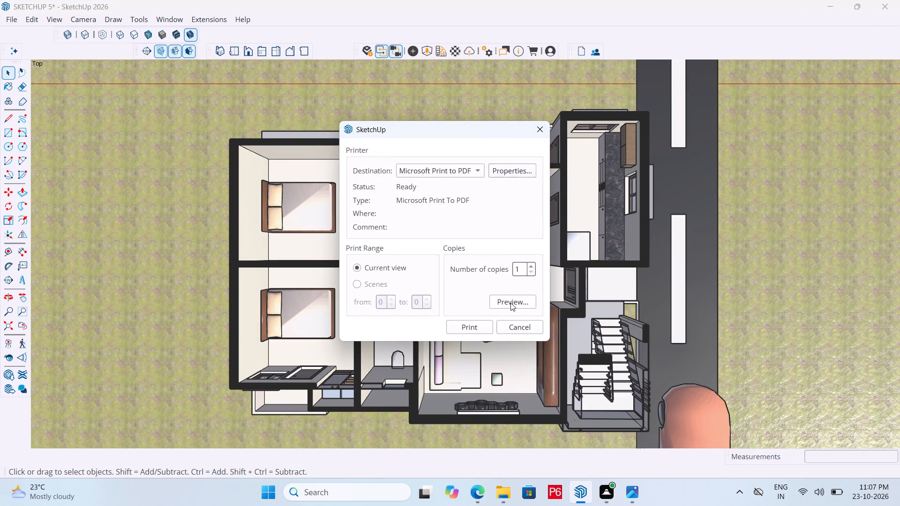
click(510, 302)
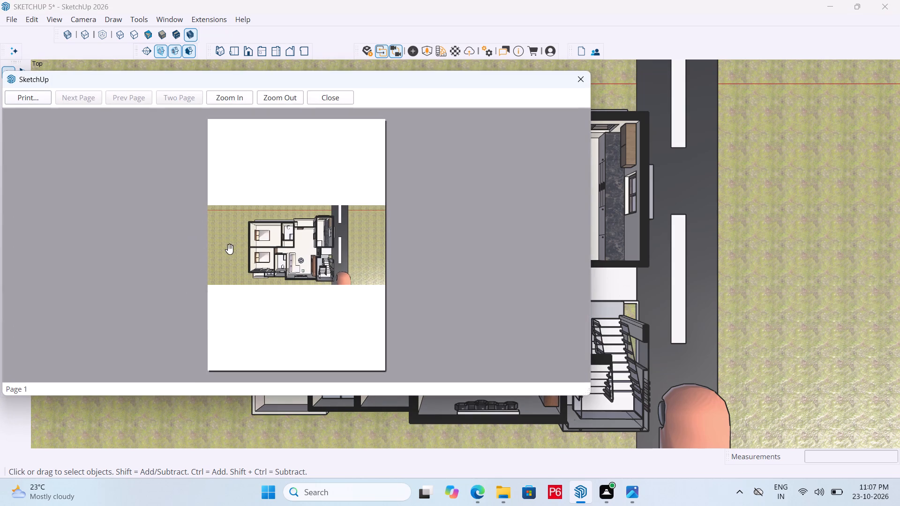
triple_click(239, 101)
triple_click(238, 99)
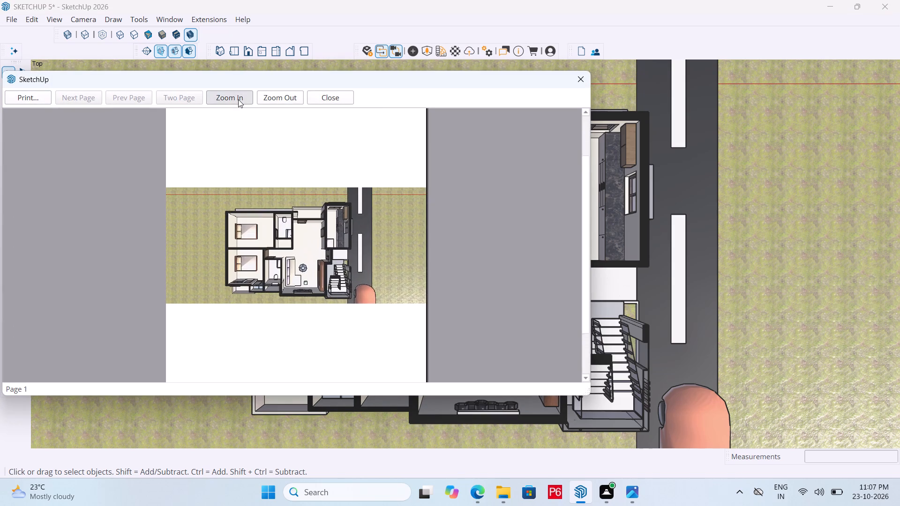
click(238, 99)
triple_click(237, 98)
triple_click(237, 98)
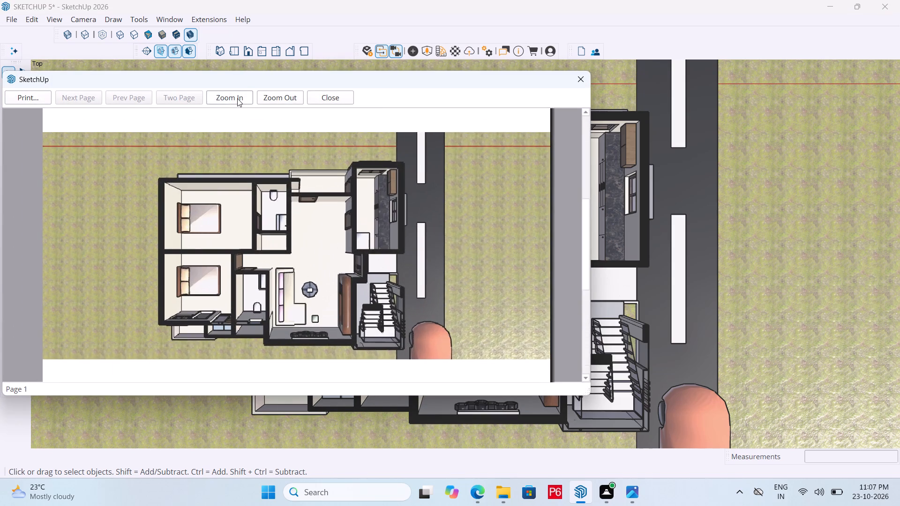
double_click(237, 98)
click(270, 102)
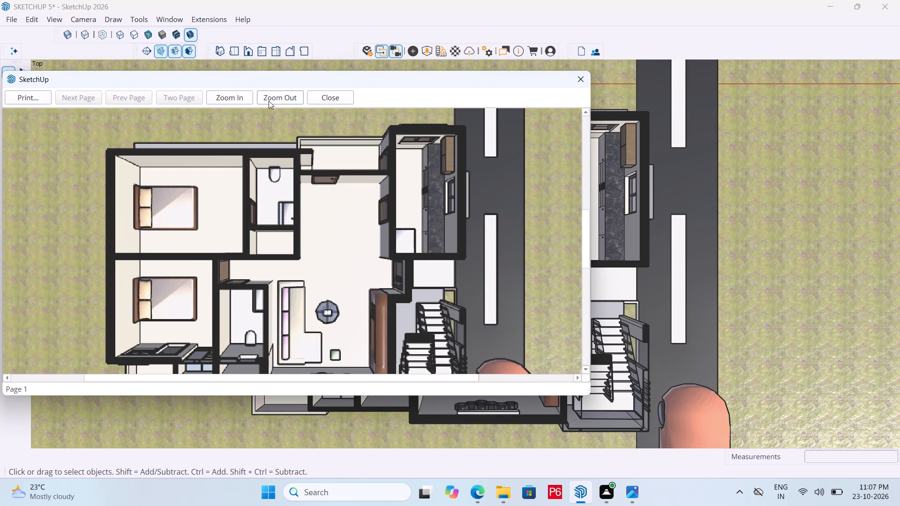
click(269, 101)
click(269, 101)
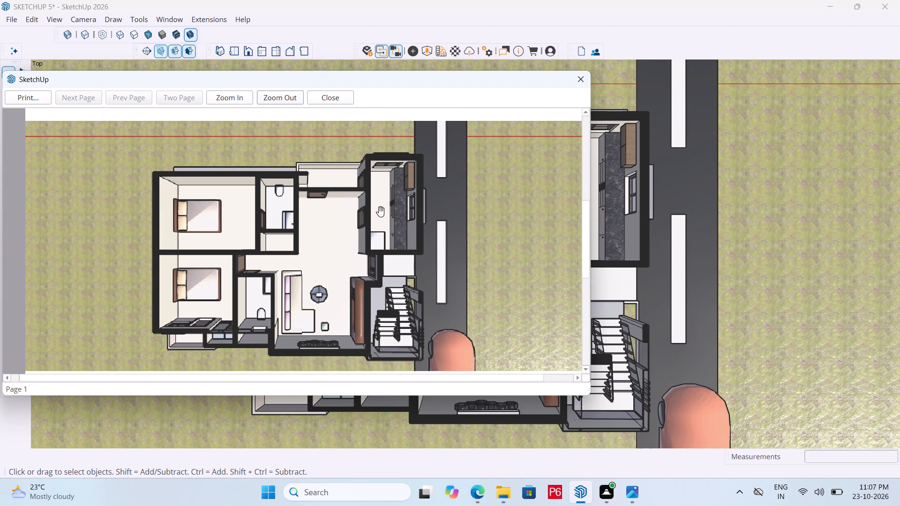
drag(588, 230, 584, 206)
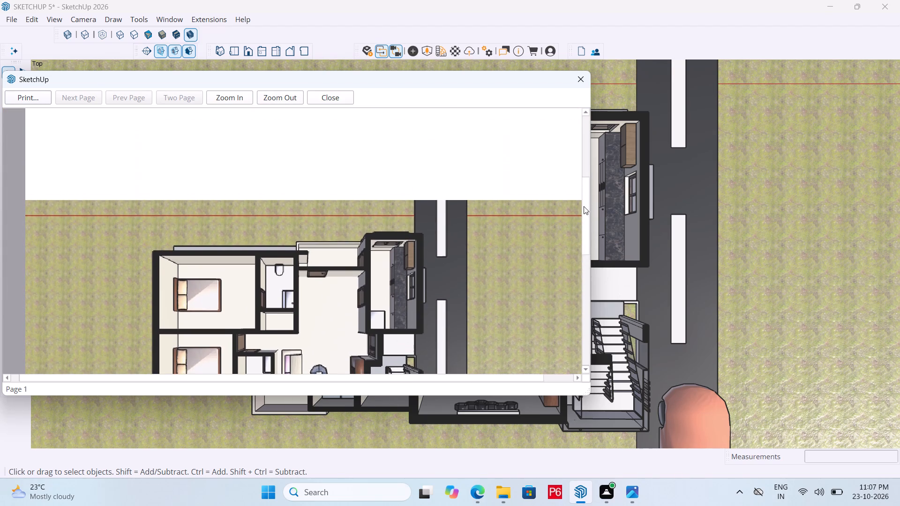
drag(584, 206, 586, 230)
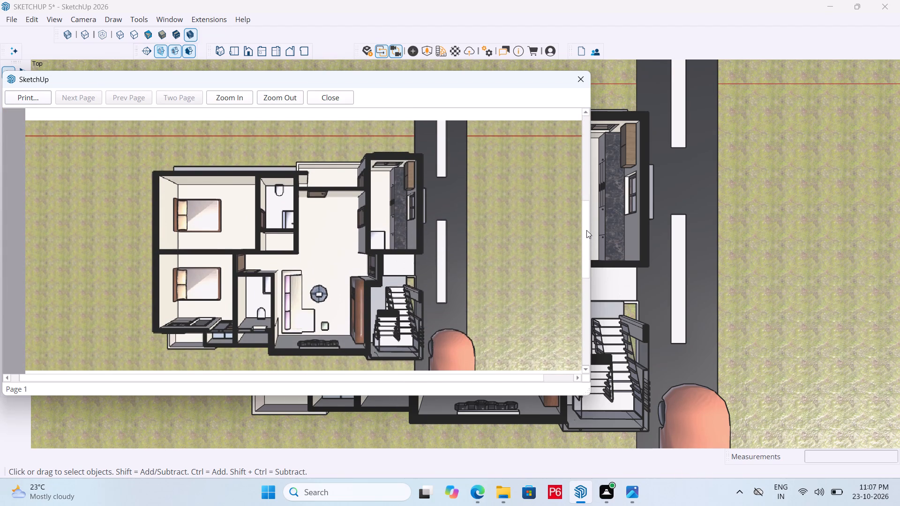
drag(586, 230, 576, 233)
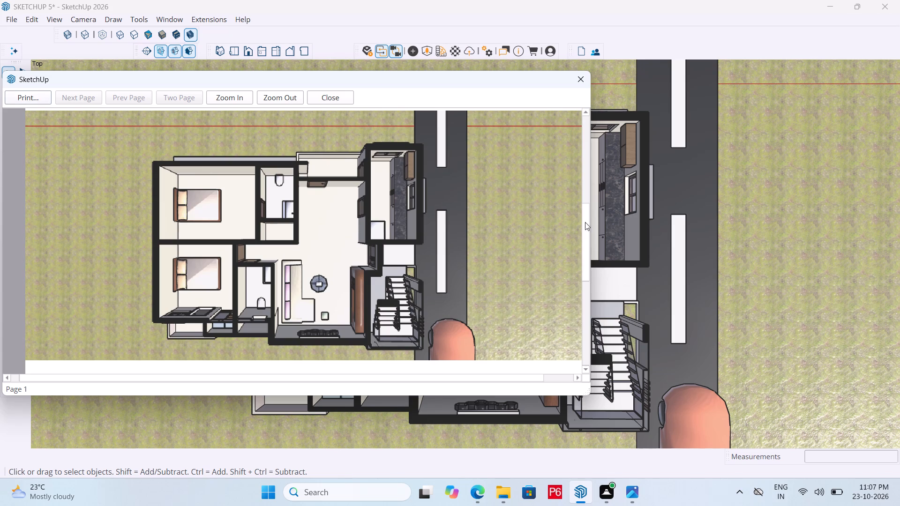
click(588, 234)
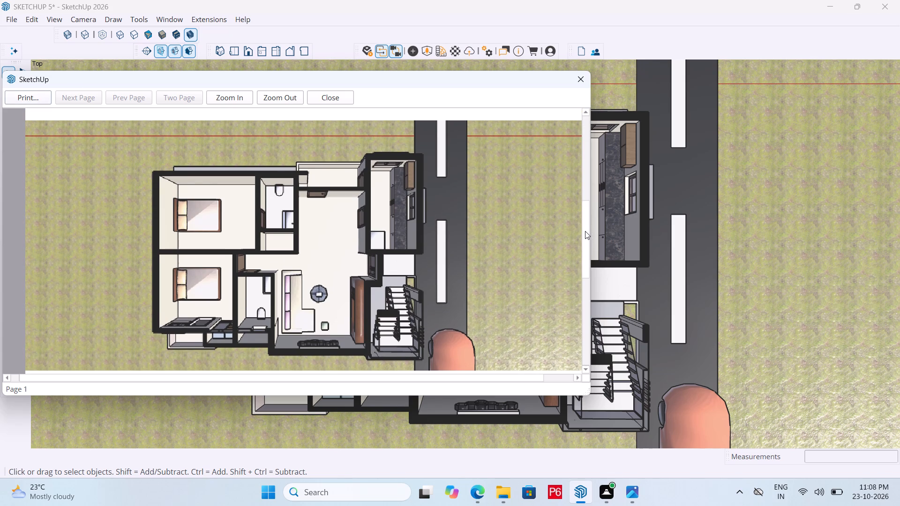
Print the previewed floor plan to PDF, saving it in the cad folder as SKETCHUP 5 T PDF.
click(34, 97)
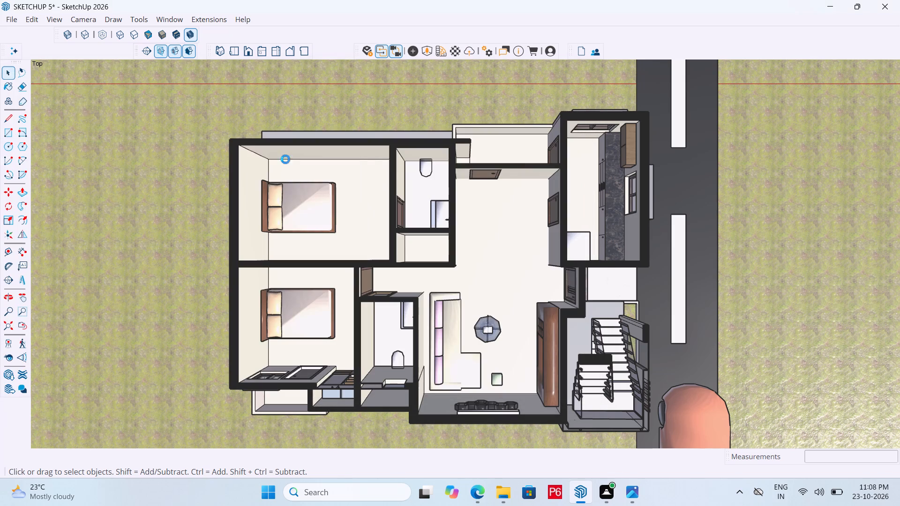
scroll(61, 160, down, 1)
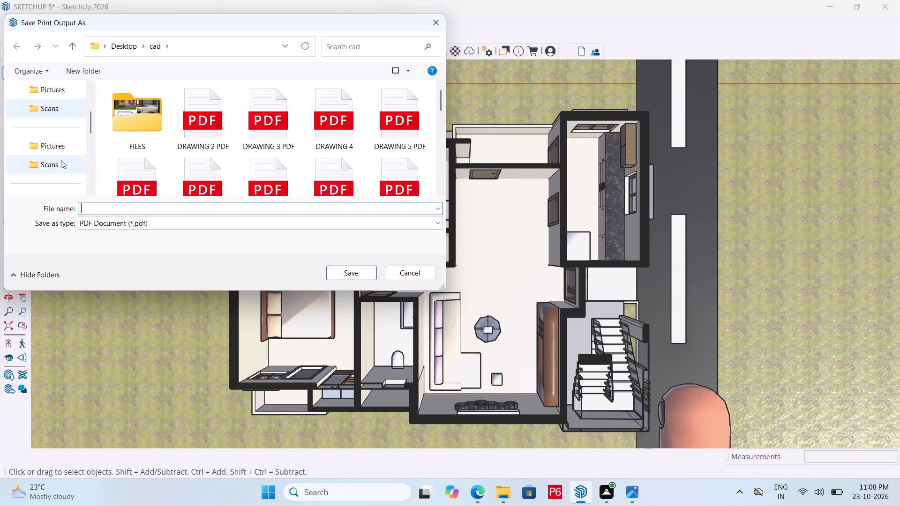
scroll(61, 160, down, 2)
click(63, 150)
double_click(63, 150)
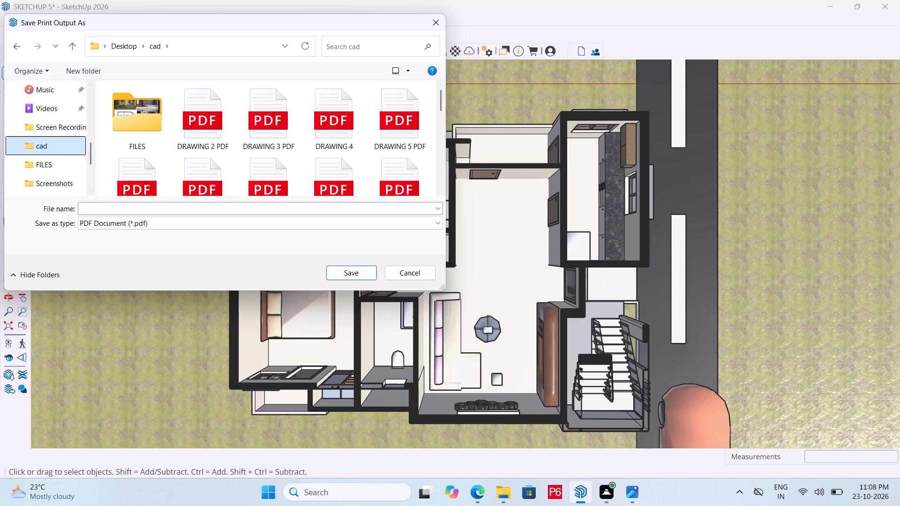
click(127, 207)
text(SKET)
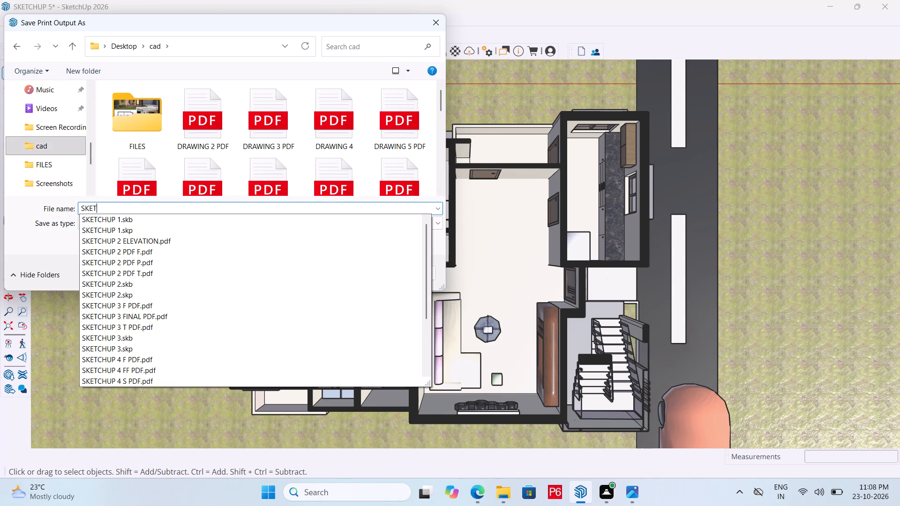
text(CHUP)
key(space)
key(5)
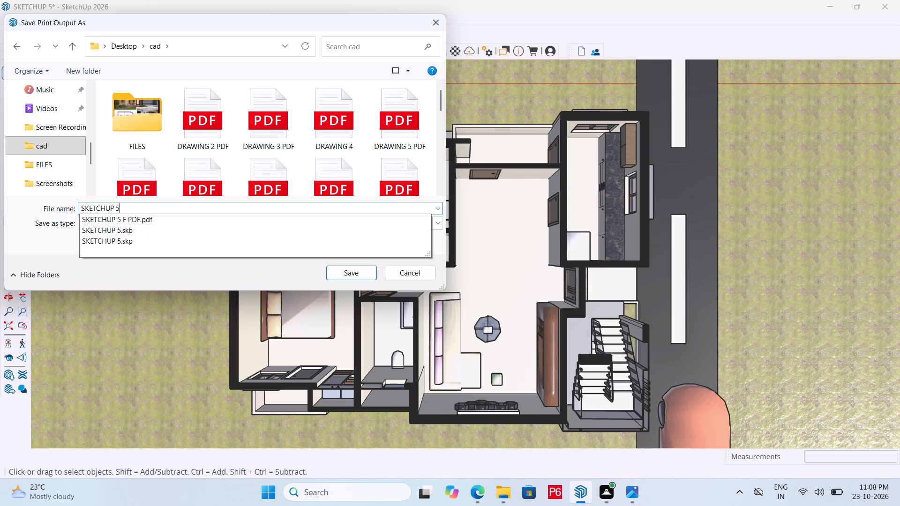
key(space)
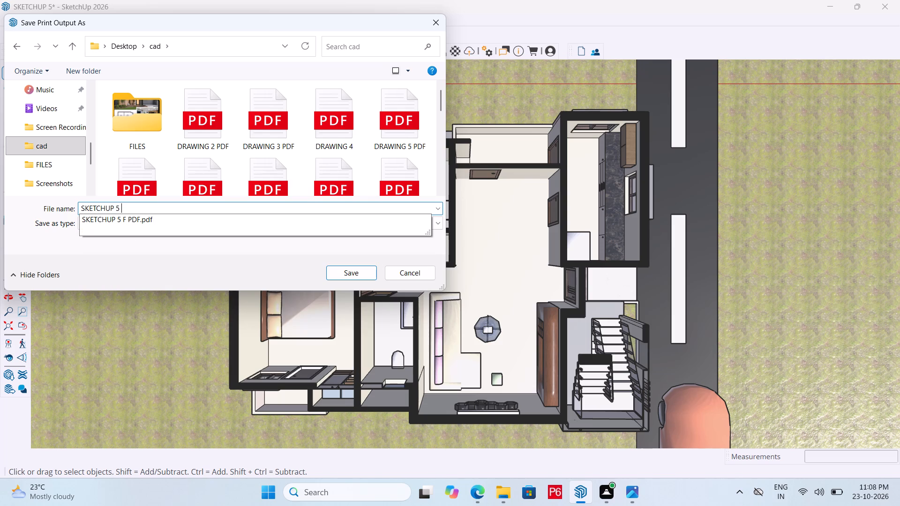
text(T PDF)
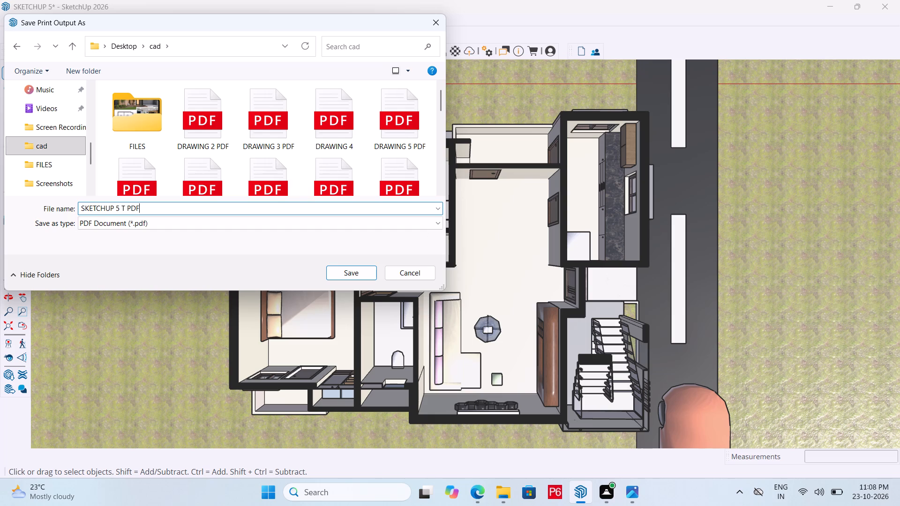
click(355, 272)
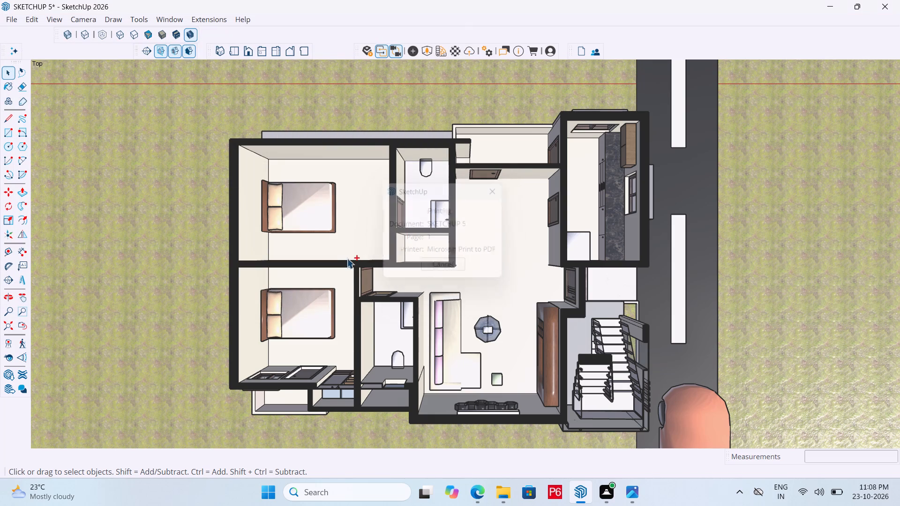
Examine the sectioned house's interior layout in 3D from several raised angles on the road side.
scroll(288, 235, down, 5)
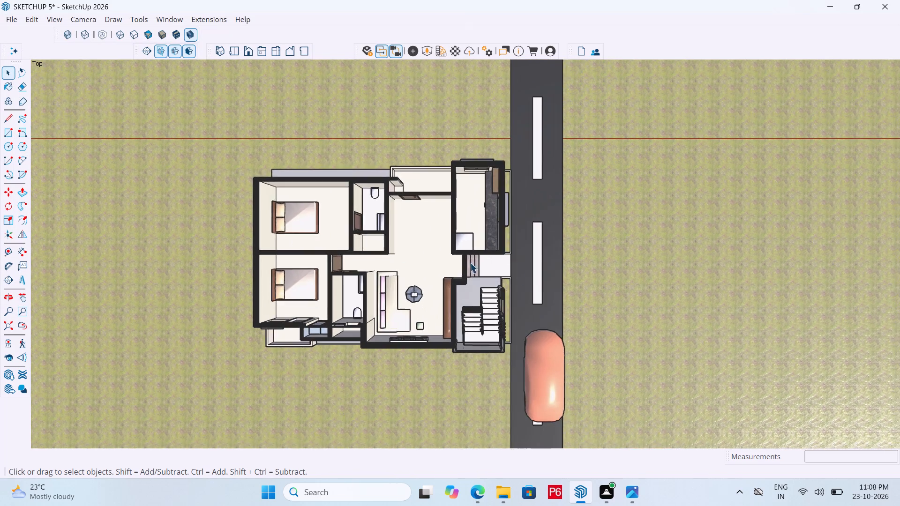
middle_drag(531, 280, 218, 173)
middle_drag(476, 185, 282, 194)
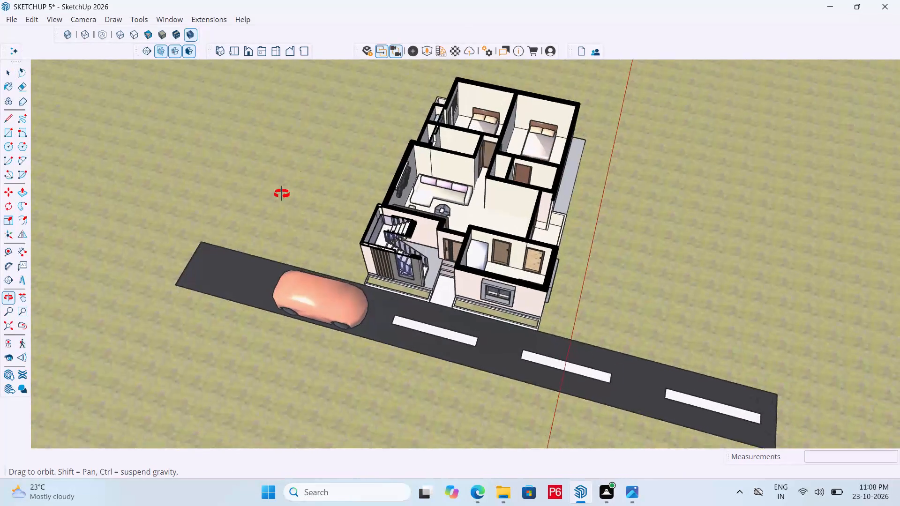
middle_drag(282, 194, 268, 206)
scroll(323, 268, down, 5)
middle_drag(409, 215, 413, 147)
scroll(415, 147, up, 4)
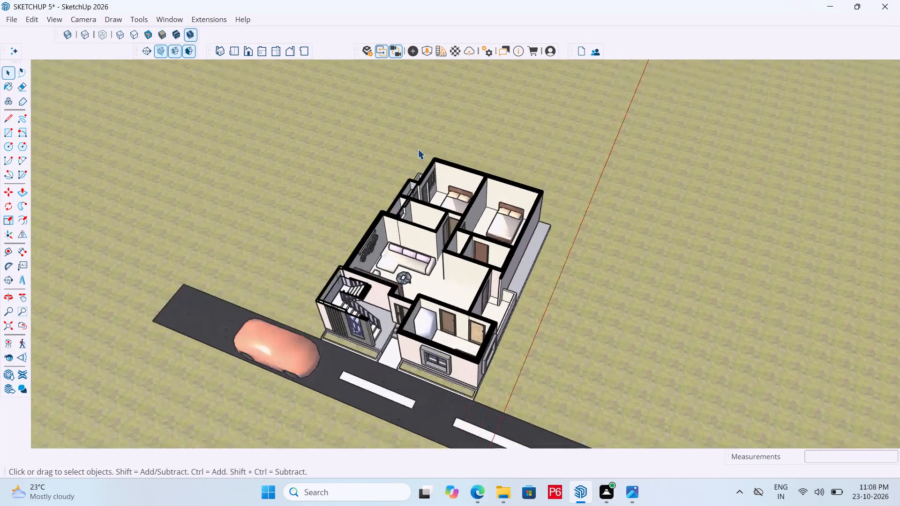
scroll(340, 239, down, 3)
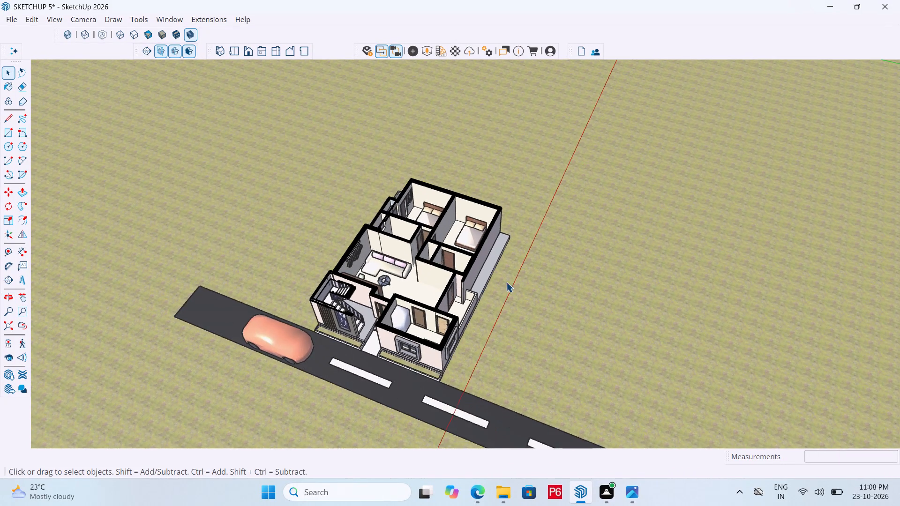
middle_drag(500, 283, 477, 298)
scroll(499, 284, down, 1)
scroll(465, 316, up, 6)
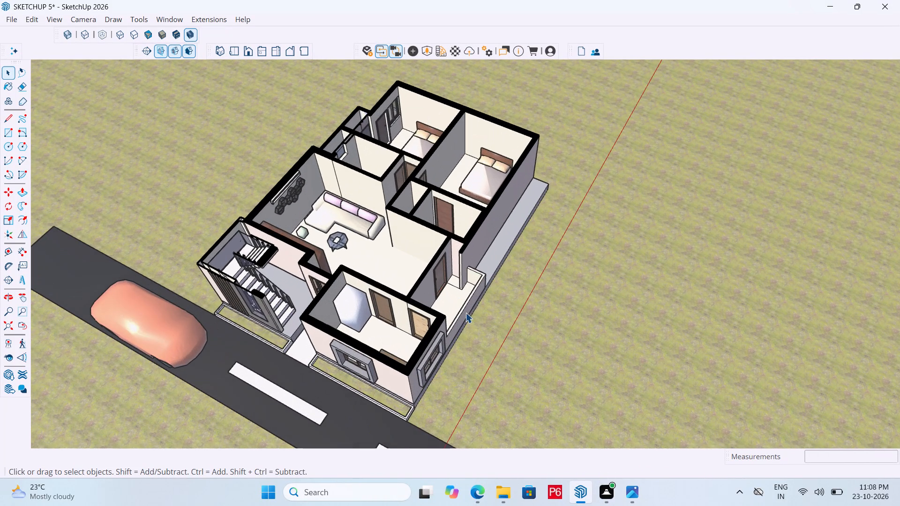
middle_drag(443, 272, 316, 258)
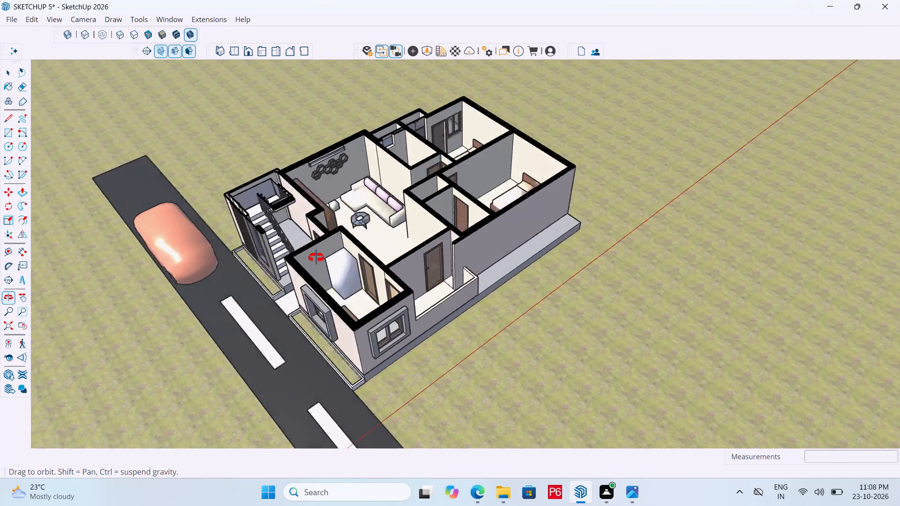
middle_drag(316, 258, 437, 220)
scroll(573, 171, down, 6)
middle_drag(500, 215, 470, 268)
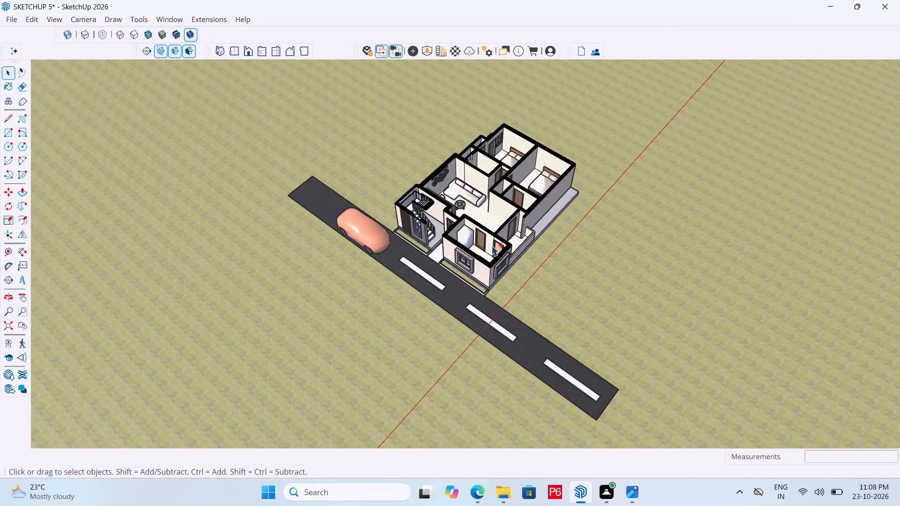
Undo the section cut edits to bring back the complete house with its roof and stair tower.
key(ctrl+z)
key(ctrl+z)
key(ctrl+z)
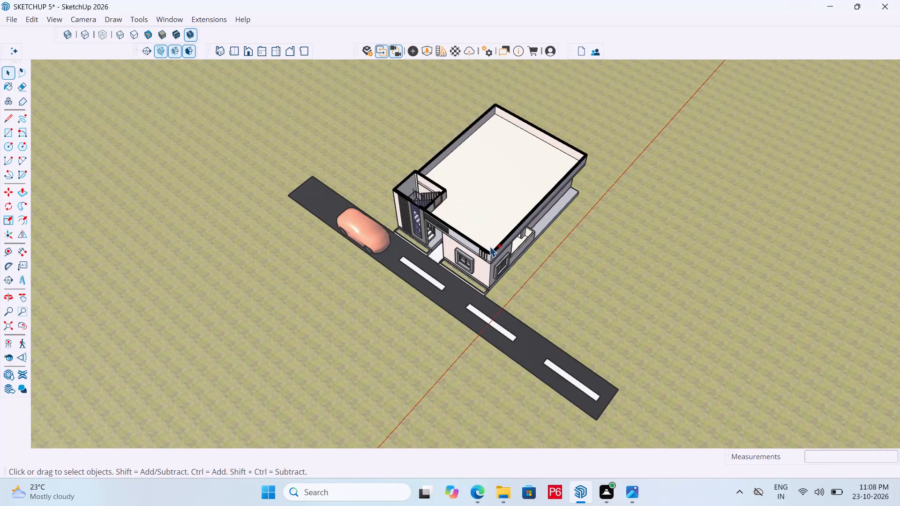
key(ctrl+z)
Examine the complete house exterior from the road side, including the stair tower, front facade and parked car.
middle_drag(480, 250, 510, 152)
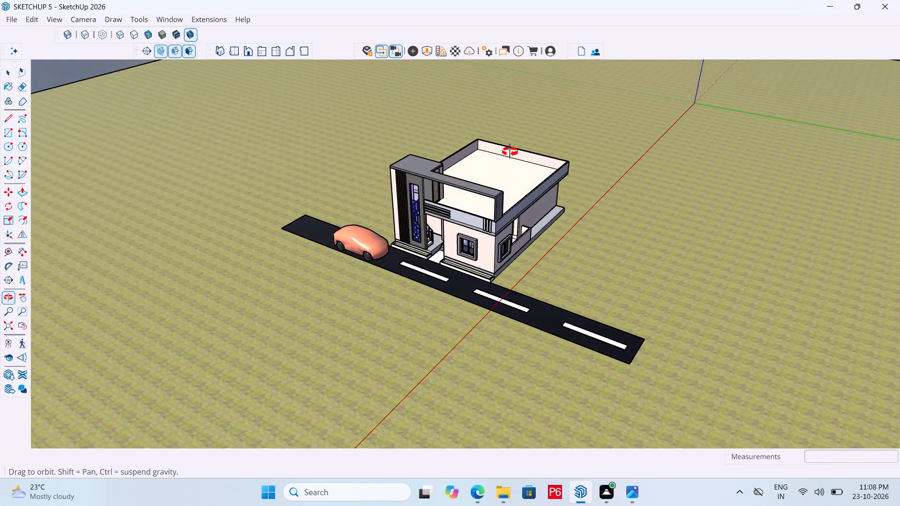
middle_drag(510, 152, 515, 152)
scroll(517, 151, up, 2)
middle_drag(466, 239, 520, 154)
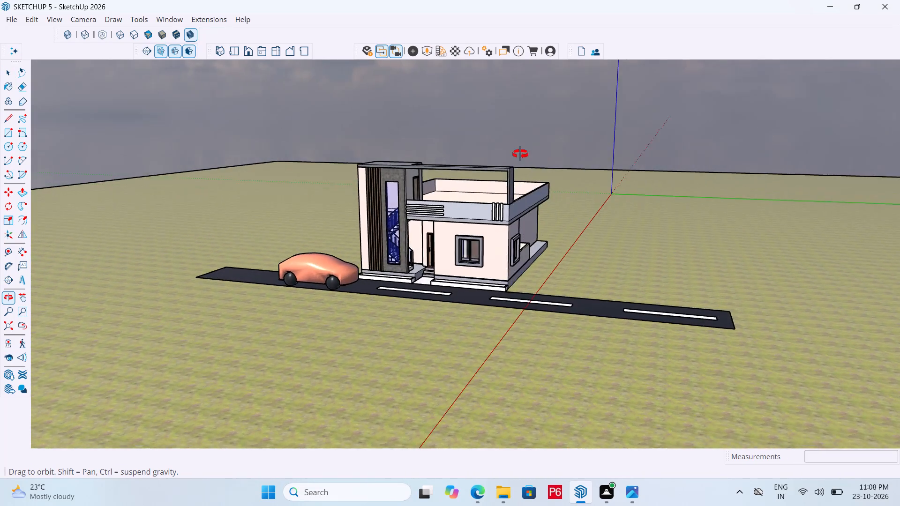
middle_drag(520, 154, 622, 162)
scroll(412, 259, up, 1)
middle_drag(435, 259, 574, 257)
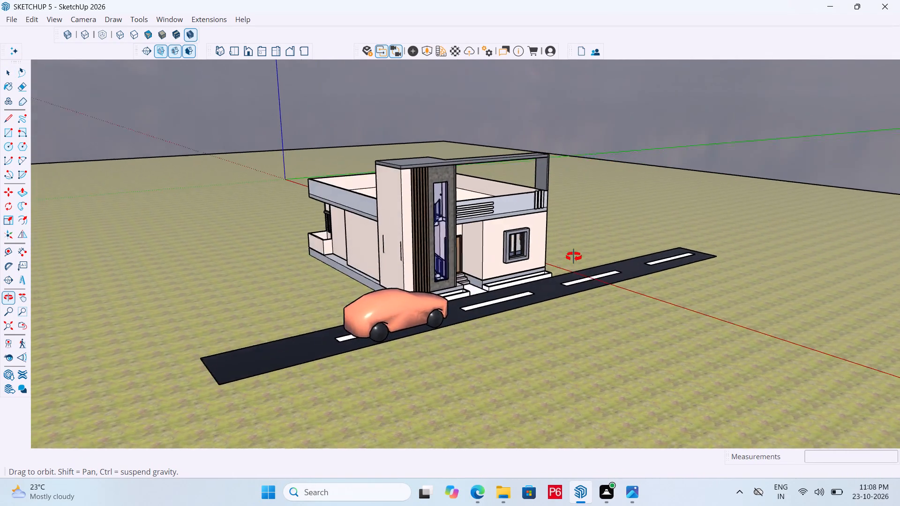
middle_drag(574, 257, 557, 251)
middle_drag(566, 228, 573, 223)
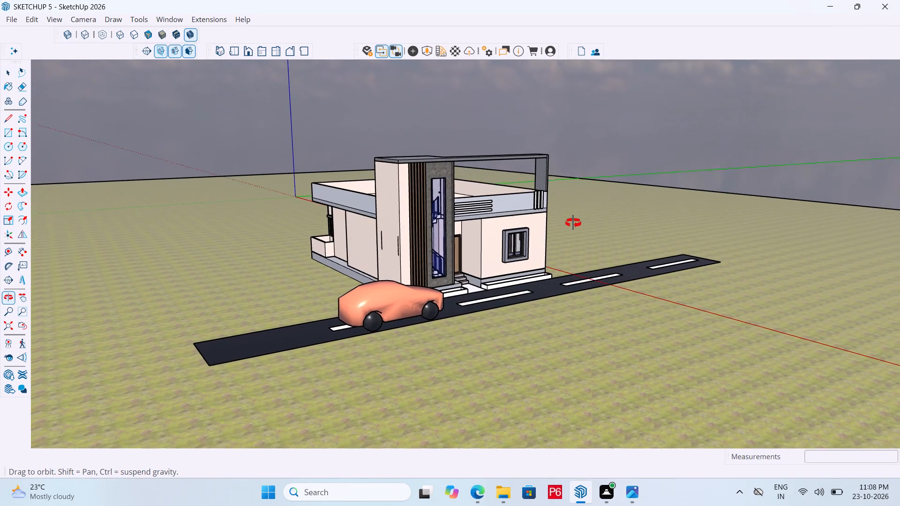
middle_drag(573, 223, 578, 218)
scroll(470, 165, up, 2)
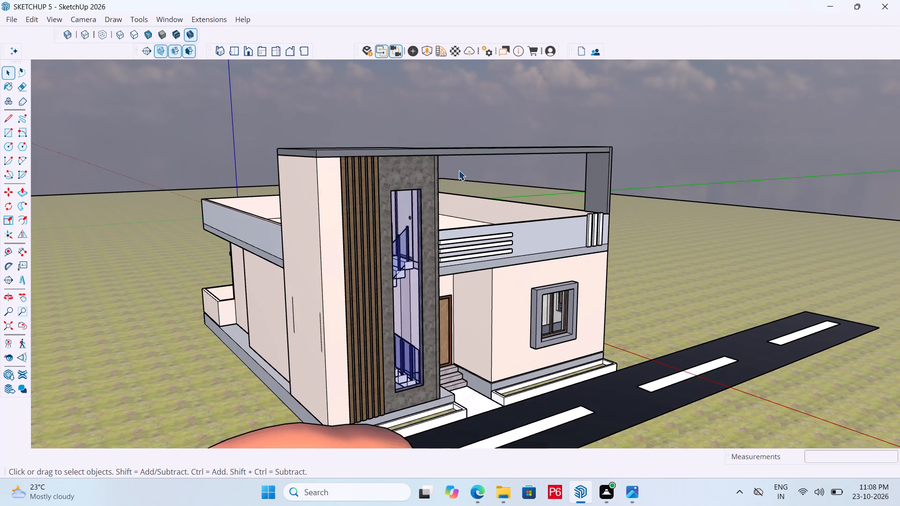
middle_drag(458, 170, 457, 197)
scroll(519, 149, down, 3)
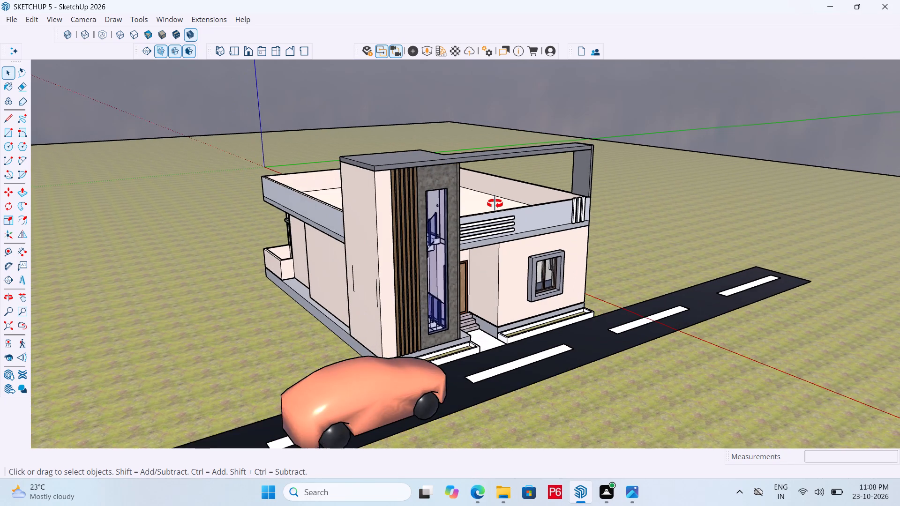
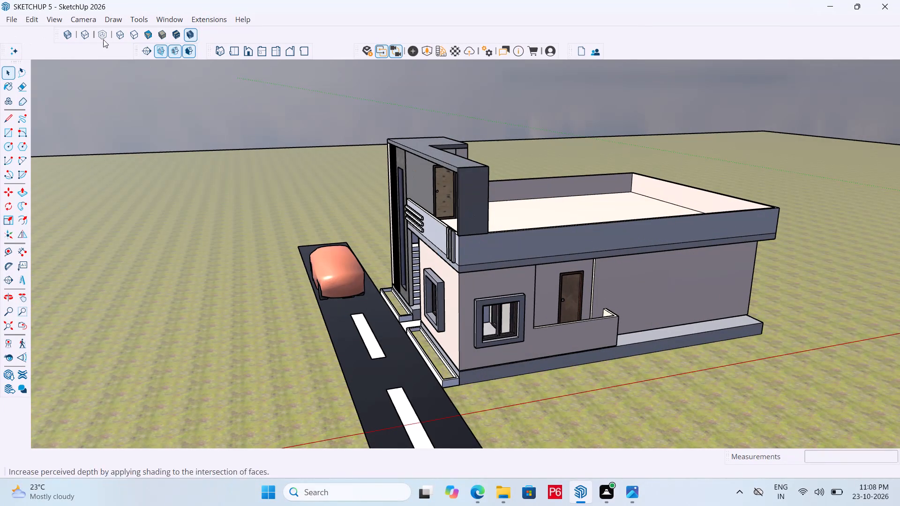
Place a section plane on the house's long side wall, parallel to that wall.
click(144, 52)
click(600, 289)
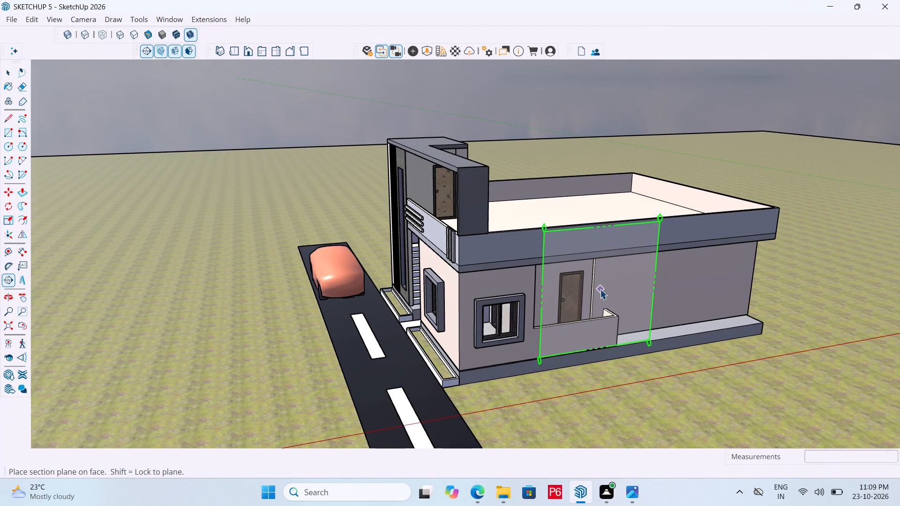
click(505, 271)
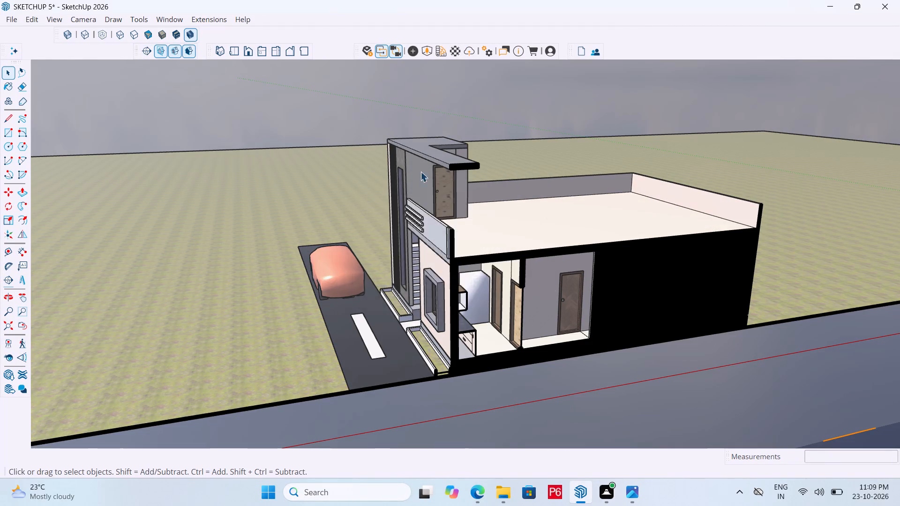
Move the section plane about 2' 7" inward from the side wall to cut through the rooms.
scroll(387, 183, down, 5)
scroll(414, 213, down, 5)
key(m)
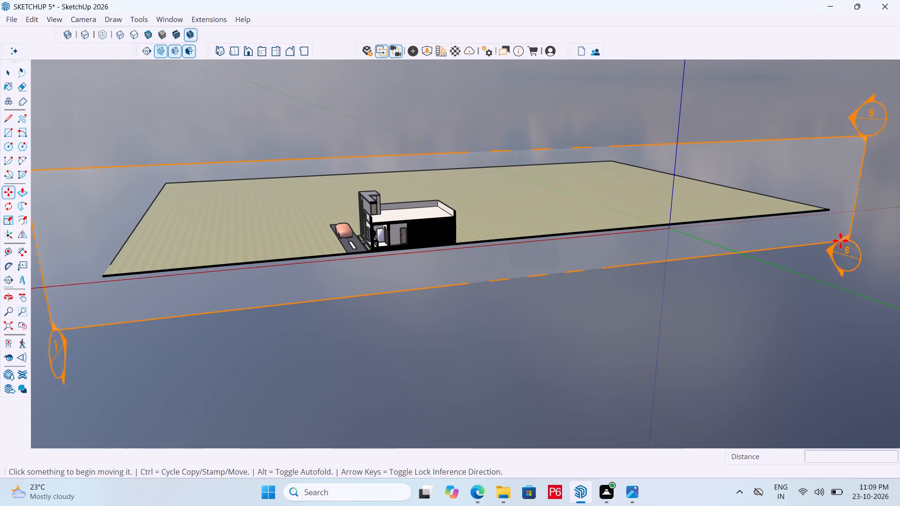
click(848, 245)
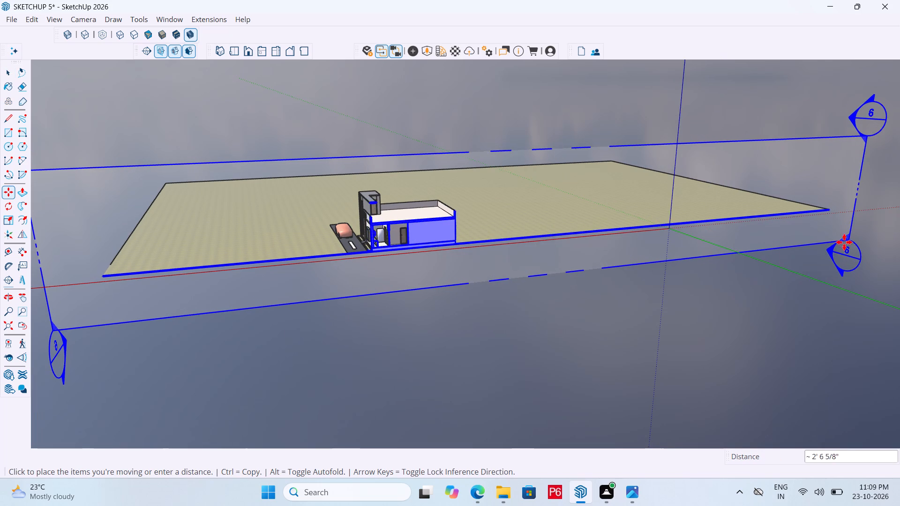
click(844, 242)
Examine the rooms exposed by the section cut, including the kitchen, living room and bedroom, from several angles.
scroll(474, 213, up, 11)
middle_drag(346, 241, 343, 218)
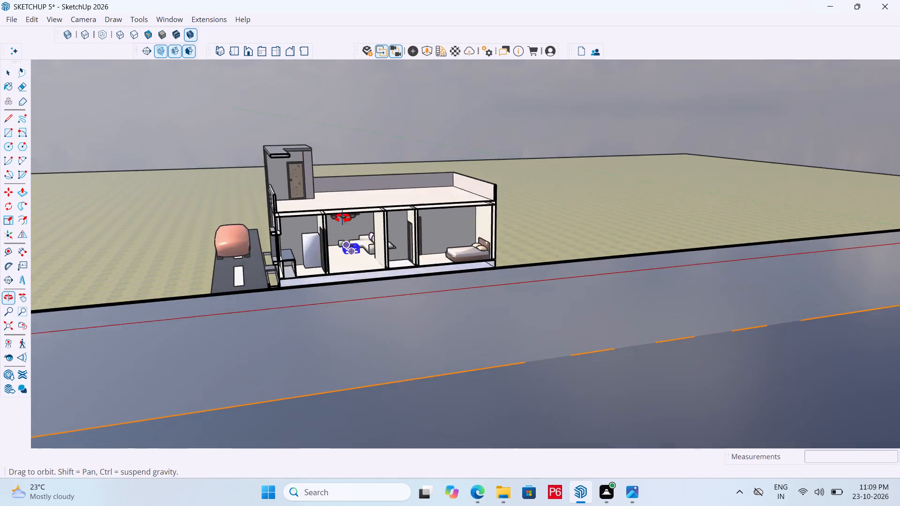
middle_drag(343, 218, 391, 215)
scroll(391, 215, up, 9)
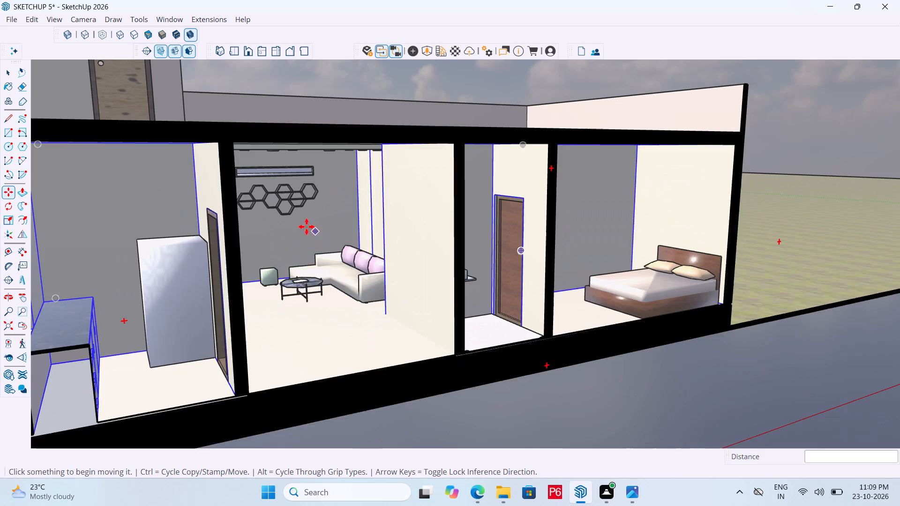
scroll(307, 227, up, 2)
middle_drag(255, 188, 136, 131)
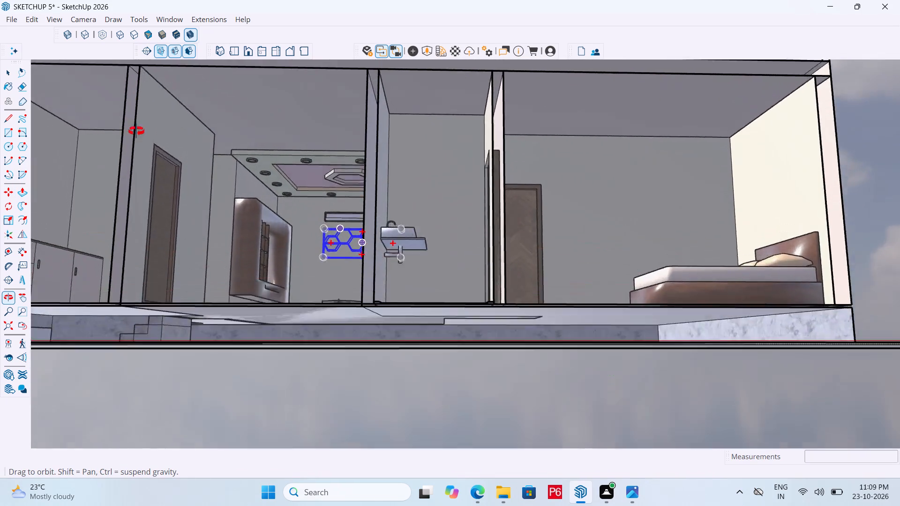
middle_drag(136, 131, 270, 261)
scroll(292, 261, down, 1)
scroll(315, 191, down, 2)
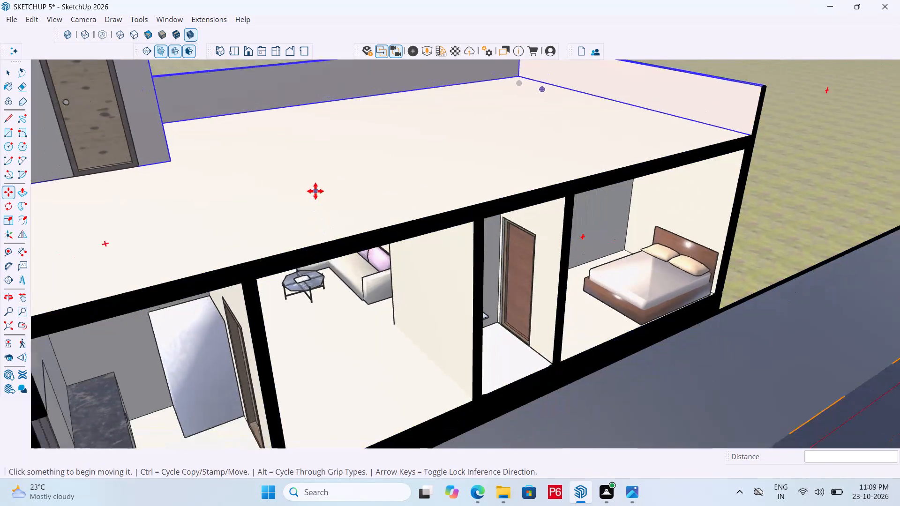
scroll(315, 191, down, 2)
scroll(330, 258, up, 6)
middle_drag(292, 224, 259, 149)
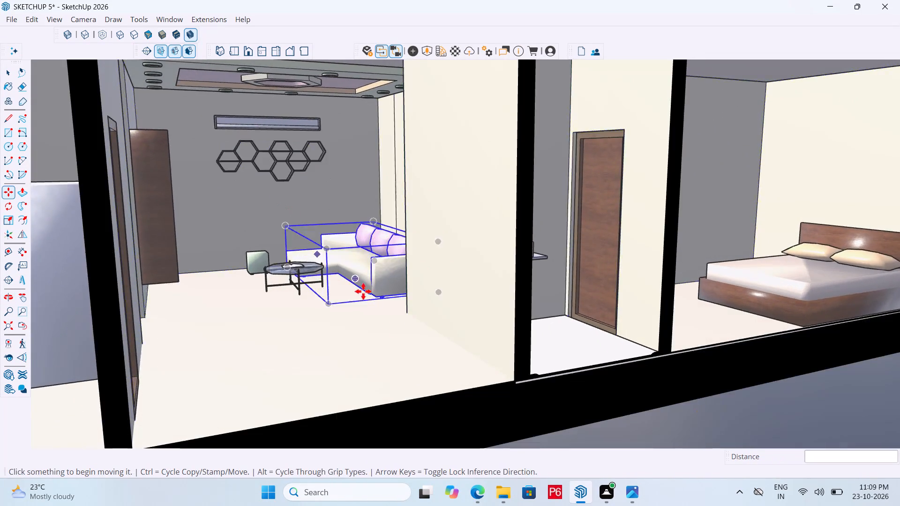
scroll(389, 317, down, 4)
middle_drag(301, 207, 277, 216)
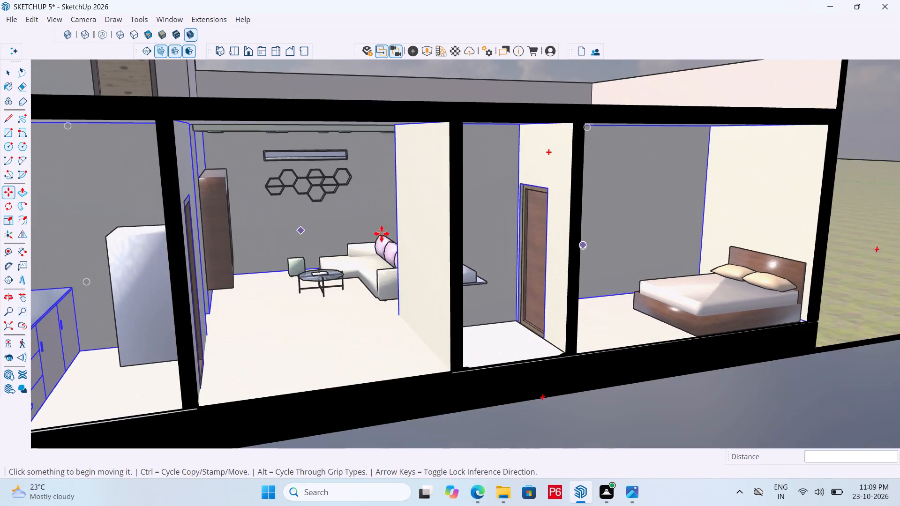
Move the section plane about 9' 5" deeper into the house.
scroll(291, 206, down, 20)
scroll(291, 206, down, 6)
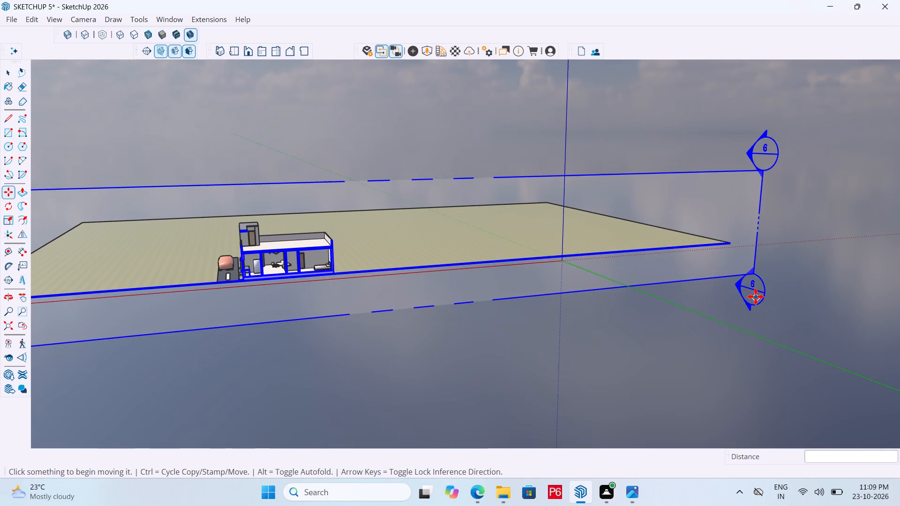
click(756, 297)
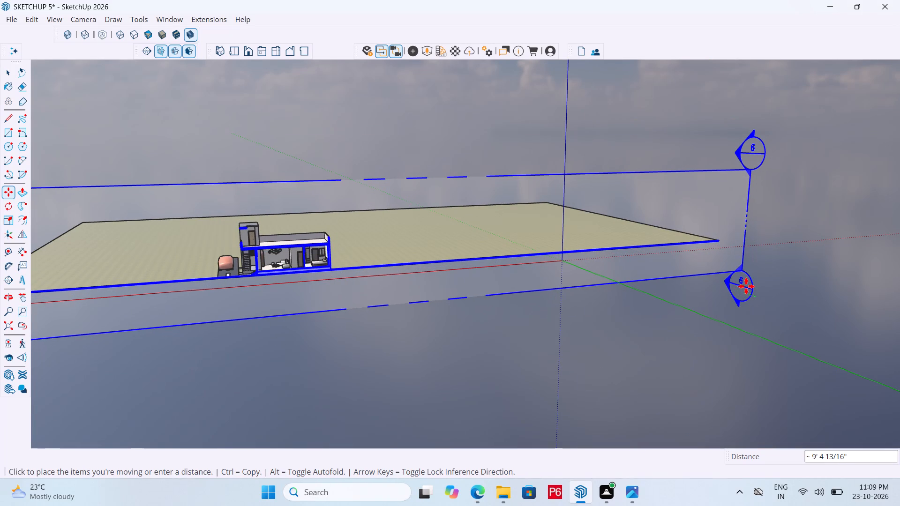
click(746, 286)
Examine the lengthwise section through the staircase, living room and bedroom, closing in on the living room.
scroll(376, 263, up, 11)
middle_drag(208, 242, 96, 208)
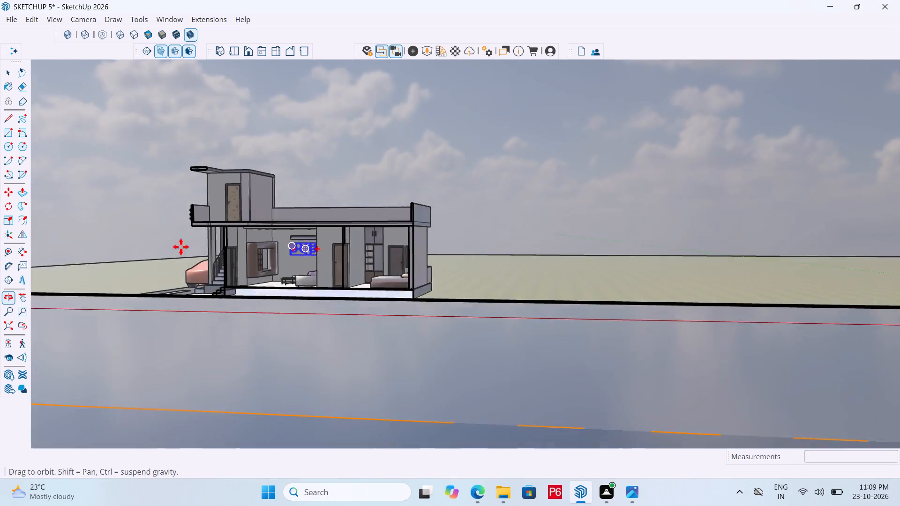
scroll(253, 264, up, 5)
middle_click(253, 264)
middle_drag(279, 240, 298, 275)
scroll(250, 141, up, 1)
middle_drag(364, 361, 372, 354)
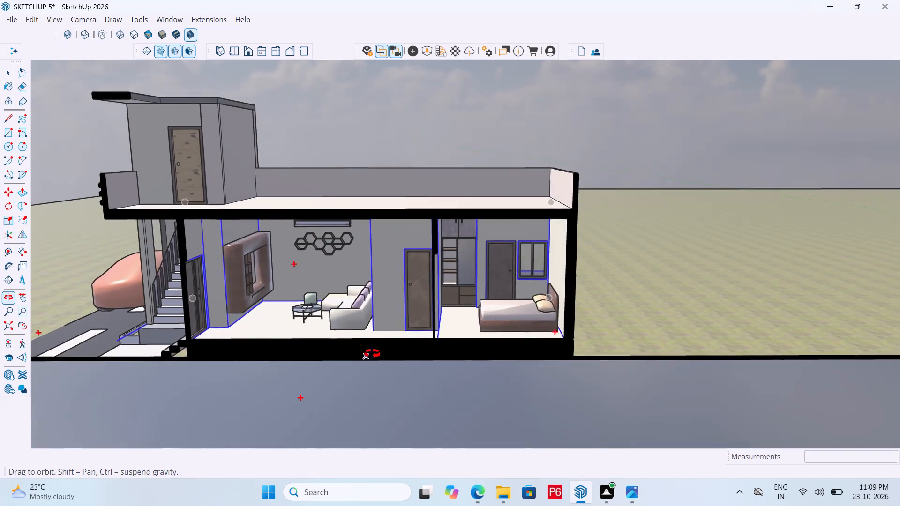
middle_drag(372, 354, 373, 341)
scroll(376, 354, up, 2)
scroll(252, 247, up, 5)
scroll(223, 209, up, 3)
middle_drag(266, 190, 246, 152)
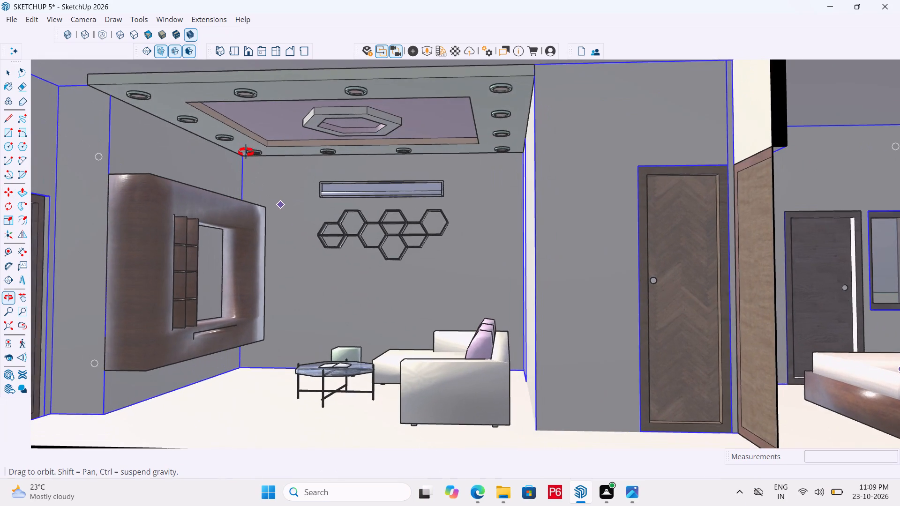
middle_drag(246, 152, 246, 152)
Examine the sectioned living room's false ceiling, wall unit, hexagonal wall decor and sofa from different angles.
scroll(416, 305, down, 3)
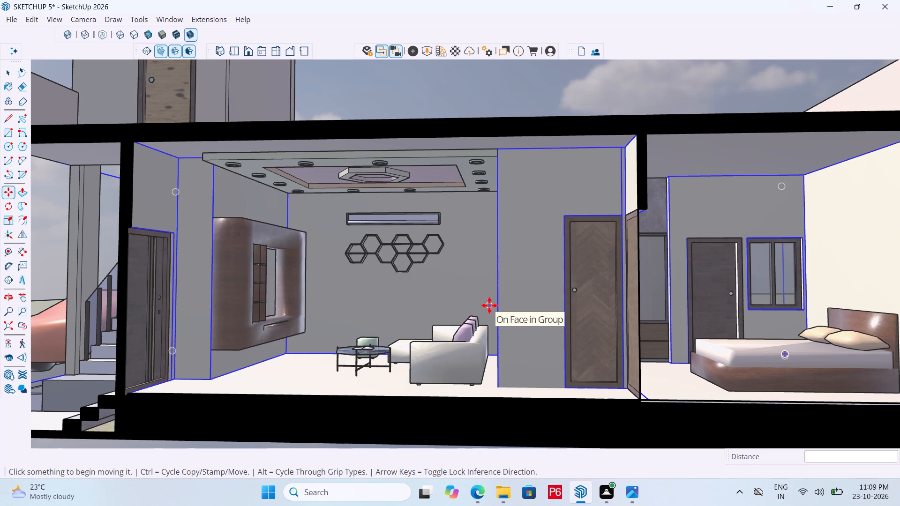
middle_drag(398, 278, 397, 259)
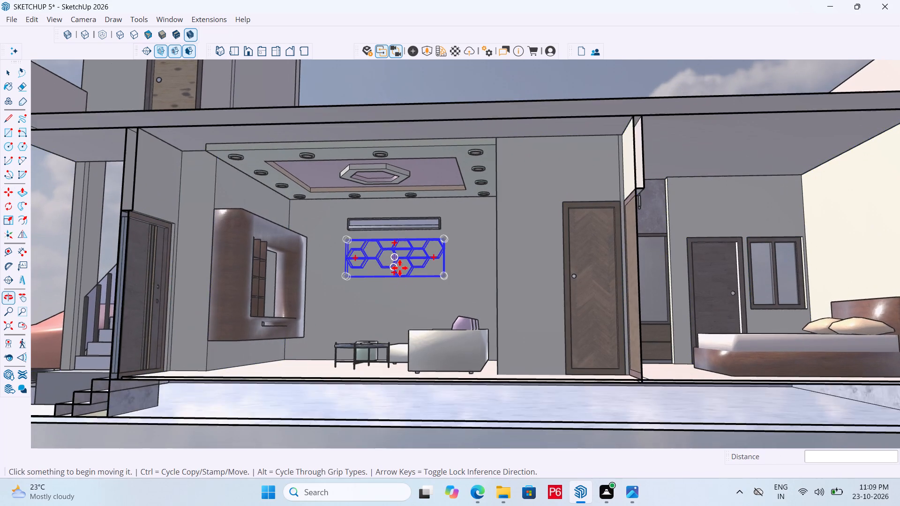
middle_drag(389, 268, 391, 297)
scroll(389, 307, up, 2)
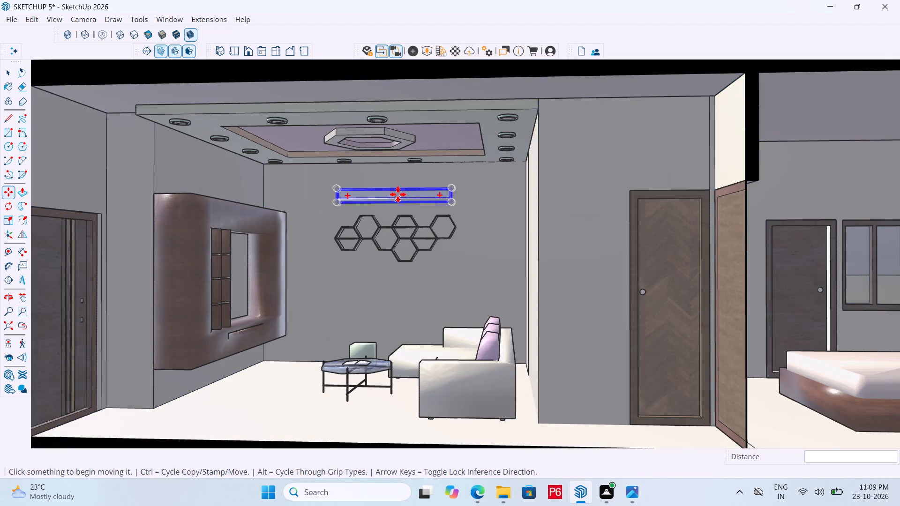
scroll(398, 194, down, 3)
middle_drag(374, 210, 330, 224)
scroll(386, 273, up, 1)
middle_drag(386, 273, 390, 270)
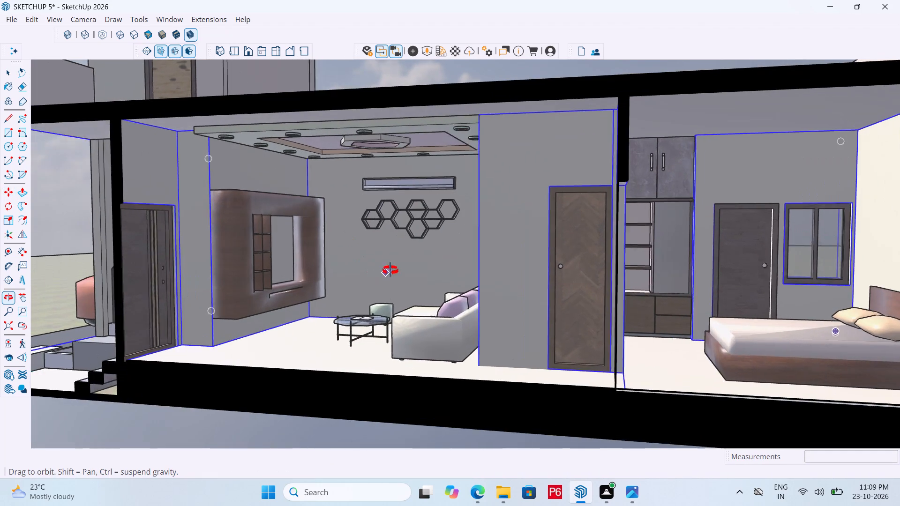
middle_drag(390, 270, 453, 277)
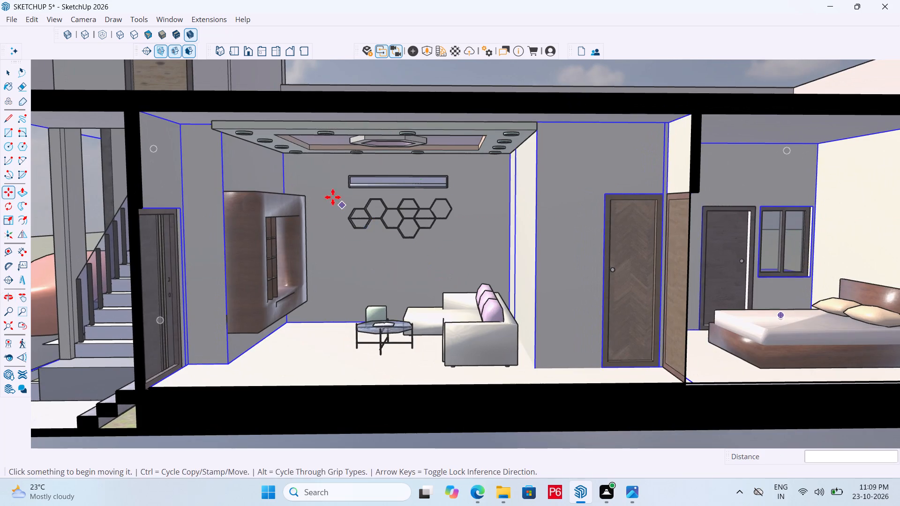
scroll(332, 197, up, 2)
middle_drag(332, 197, 313, 185)
key(n)
key(space)
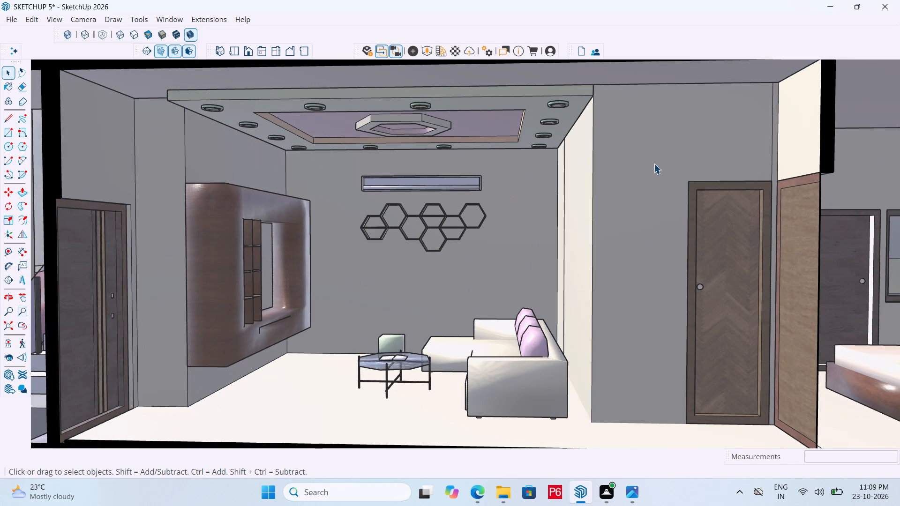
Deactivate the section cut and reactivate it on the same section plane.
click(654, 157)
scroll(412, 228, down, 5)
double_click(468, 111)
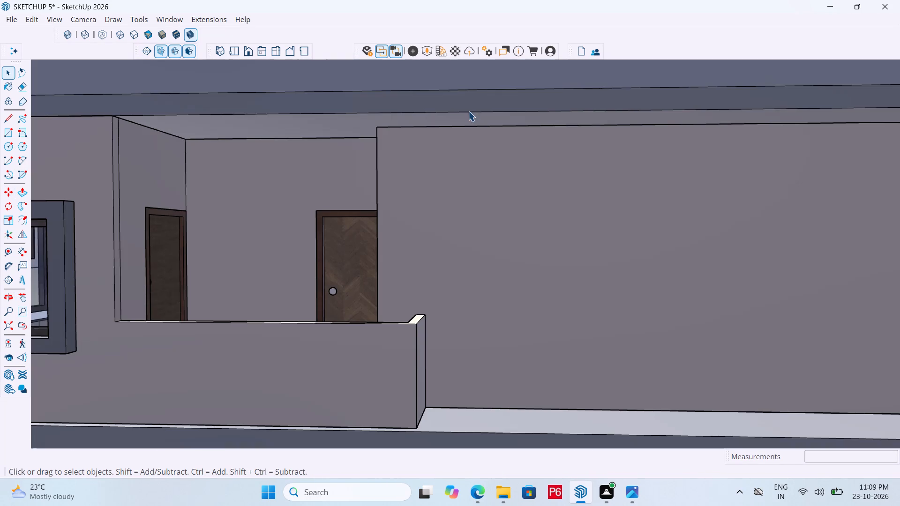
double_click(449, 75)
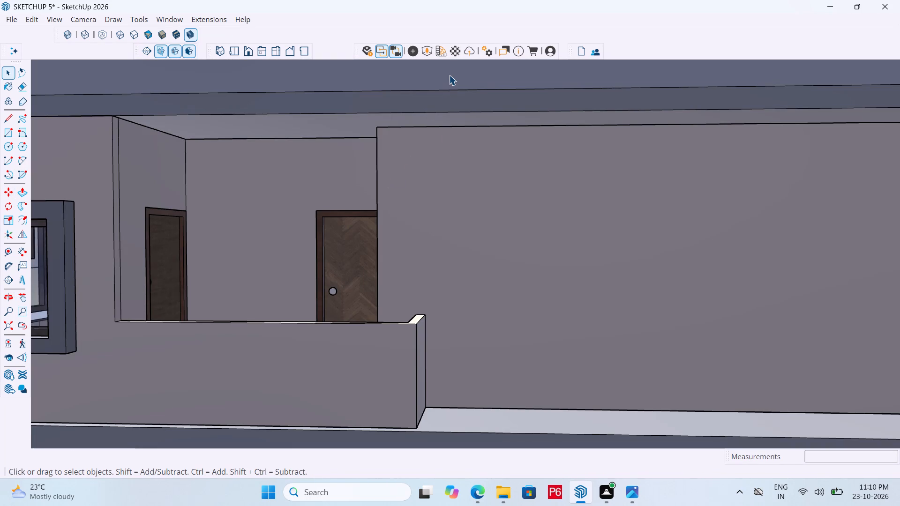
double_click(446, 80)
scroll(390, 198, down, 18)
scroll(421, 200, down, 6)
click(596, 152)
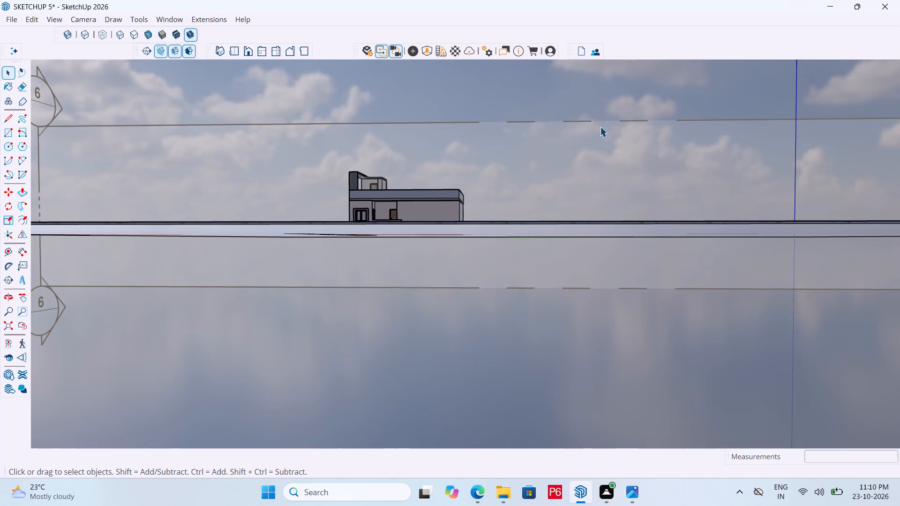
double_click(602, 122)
Frame a perspective view into the sectioned living room showing the false ceiling, wall unit, hexagonal decor, coffee table and sofa.
scroll(315, 223, up, 19)
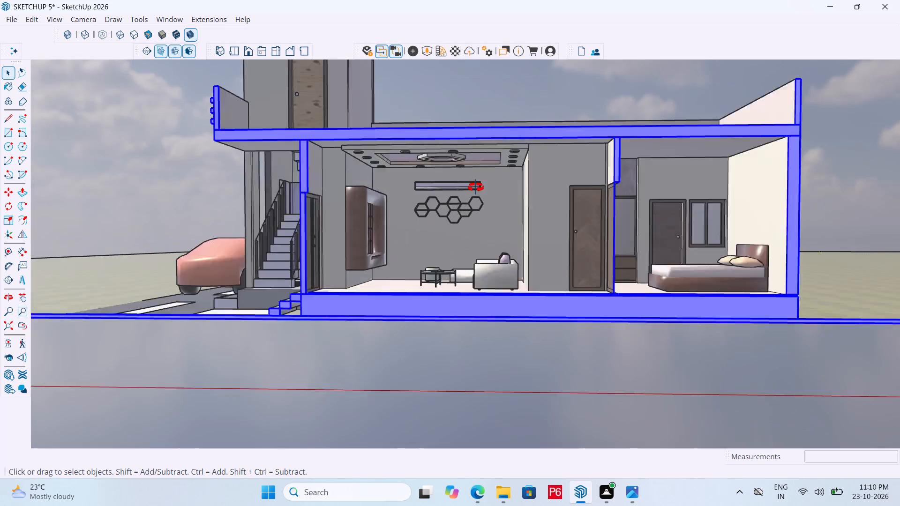
middle_click(475, 187)
scroll(476, 187, up, 2)
middle_drag(412, 195, 405, 204)
middle_drag(418, 198, 375, 201)
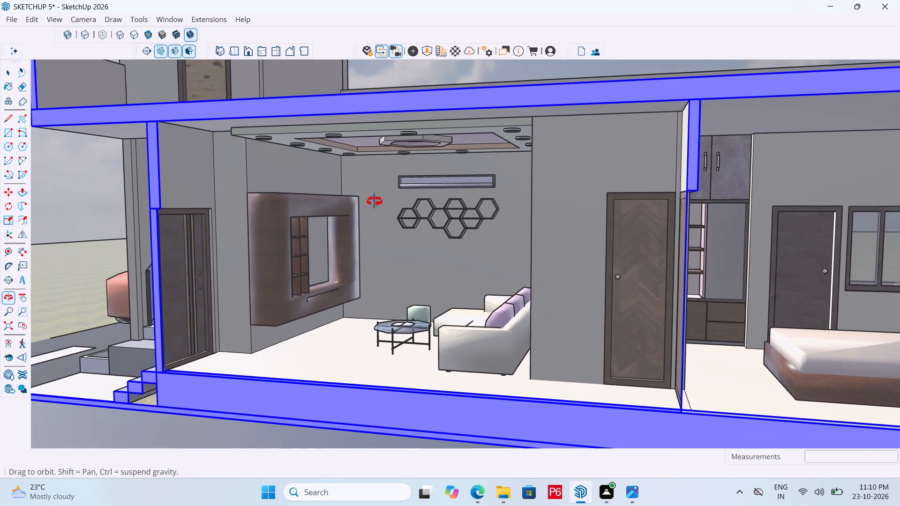
middle_drag(375, 201, 388, 201)
scroll(387, 201, up, 3)
scroll(405, 191, down, 1)
middle_drag(405, 191, 407, 186)
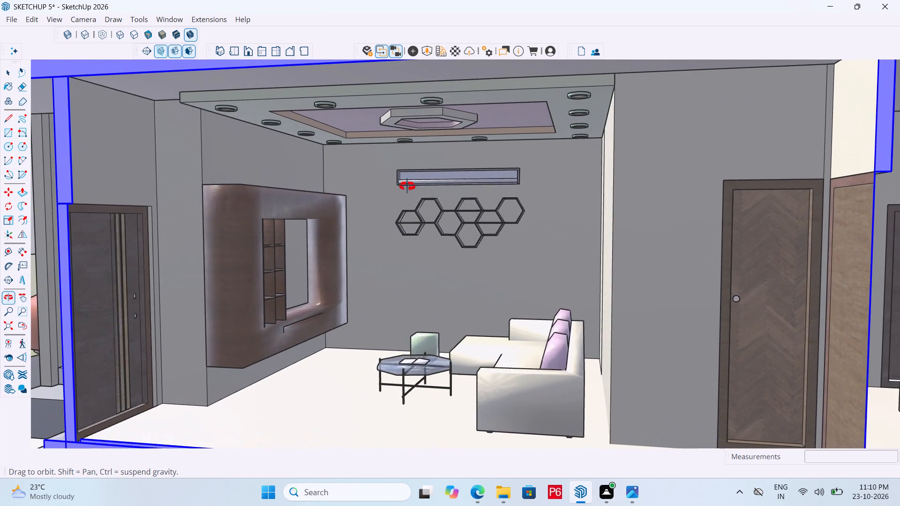
middle_drag(407, 186, 412, 193)
middle_click(412, 193)
middle_click(412, 197)
middle_click(413, 198)
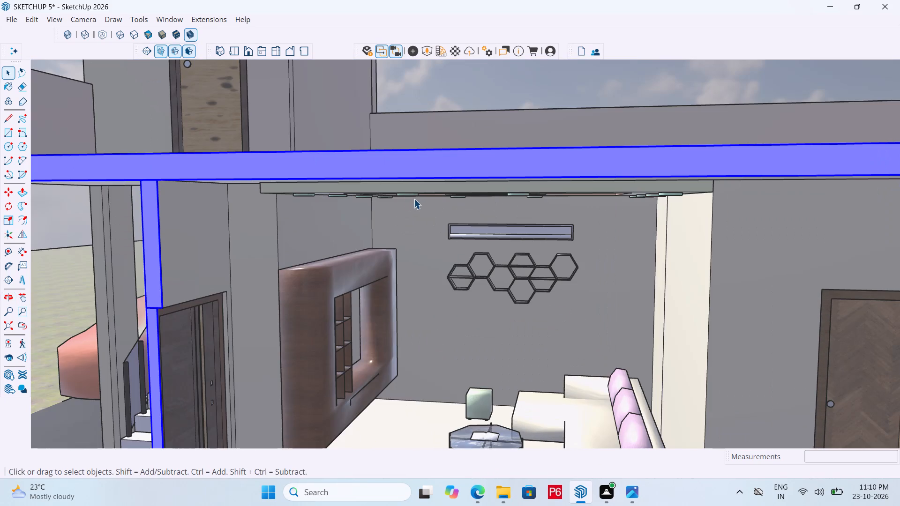
scroll(311, 134, down, 5)
middle_drag(362, 150, 344, 112)
scroll(362, 150, up, 6)
middle_click(397, 160)
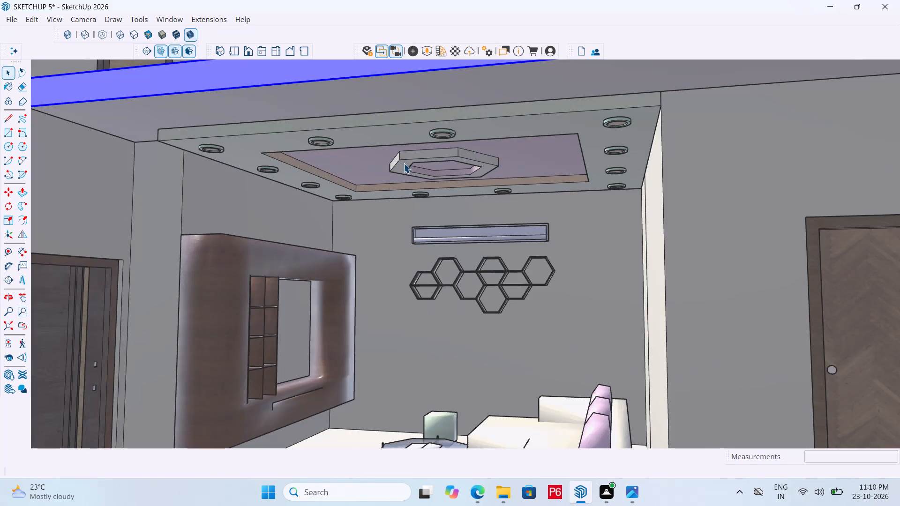
scroll(369, 106, down, 4)
middle_drag(367, 113, 376, 135)
scroll(400, 204, up, 2)
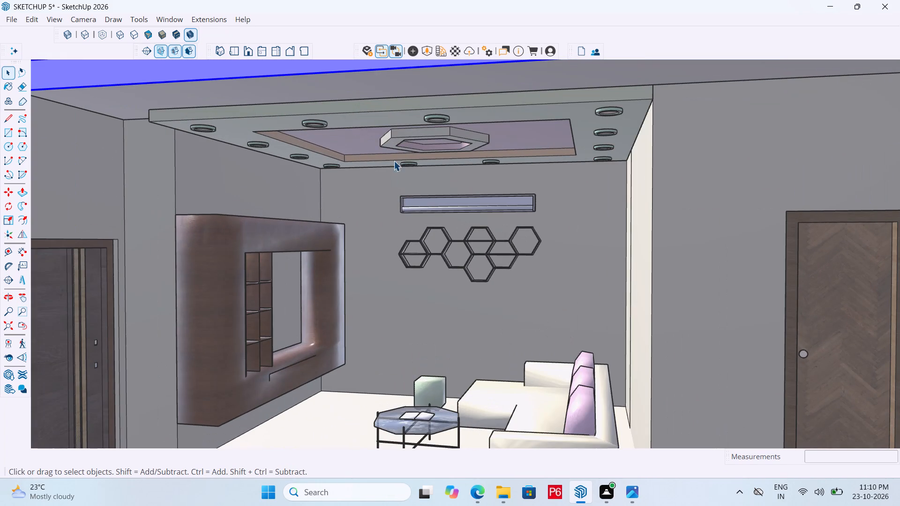
middle_drag(389, 149, 389, 142)
scroll(384, 139, down, 4)
middle_drag(382, 152, 389, 166)
scroll(389, 166, up, 3)
scroll(374, 163, down, 2)
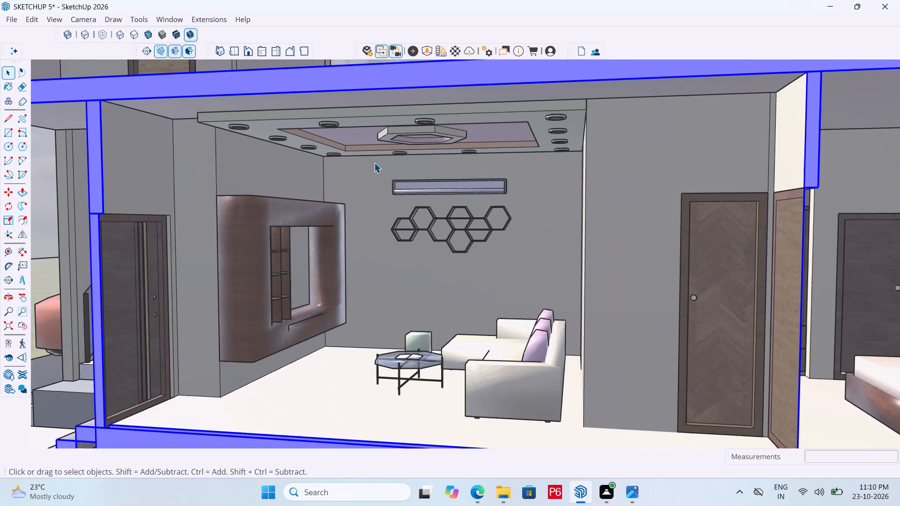
middle_drag(373, 164, 375, 170)
scroll(379, 183, up, 1)
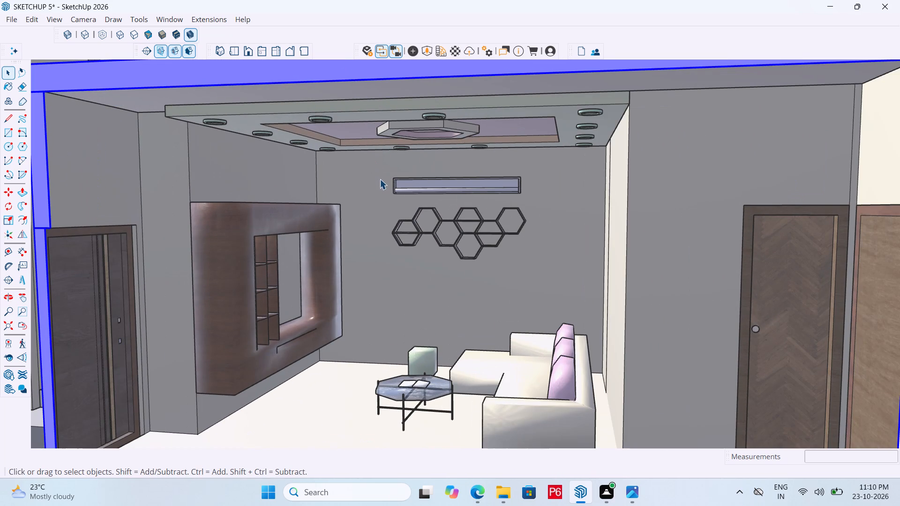
Preview the current living room view for printing with Microsoft Print to PDF and enlarge the preview page.
key(ctrl+p)
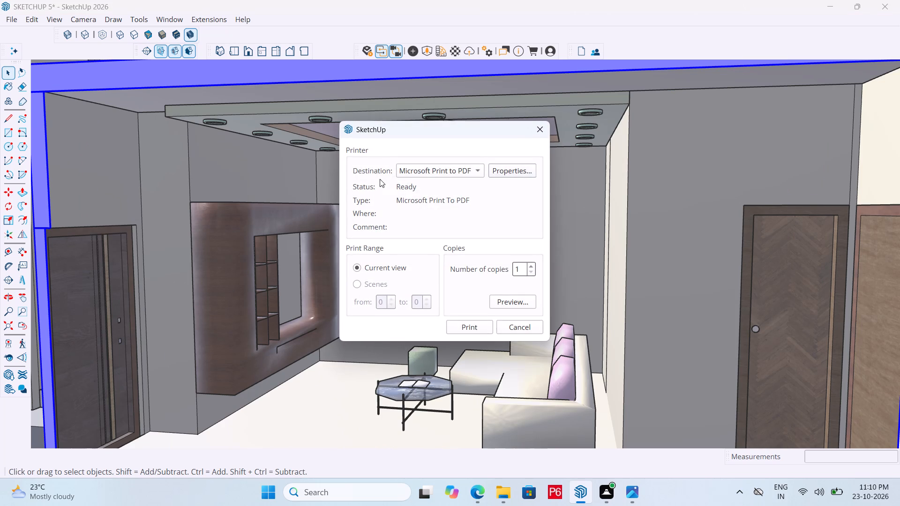
click(523, 299)
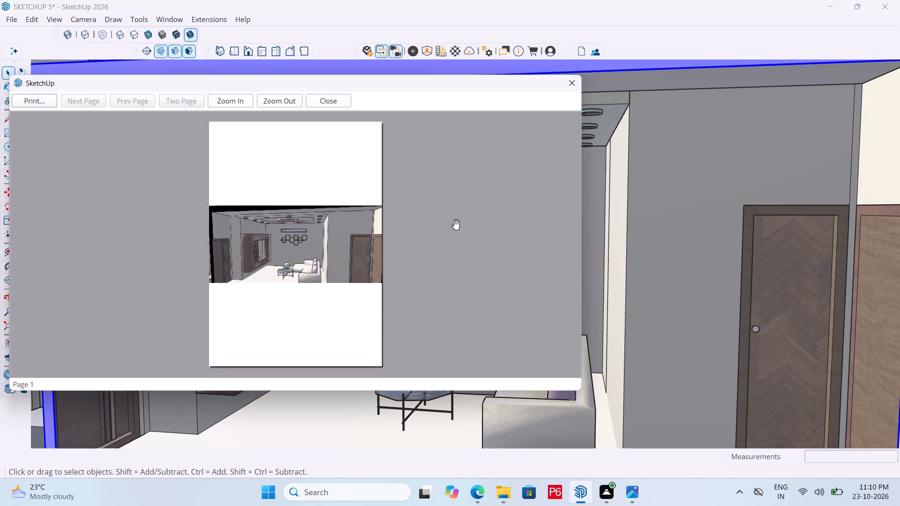
triple_click(233, 97)
triple_click(233, 97)
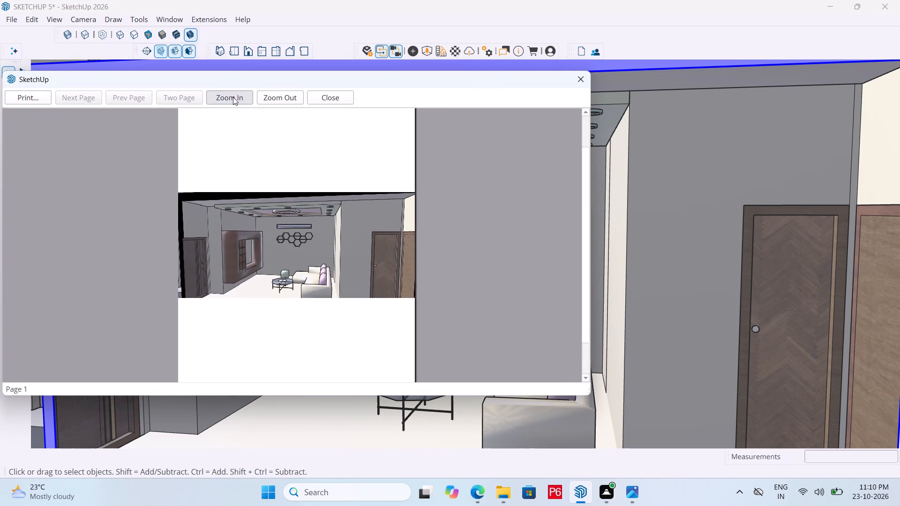
triple_click(233, 97)
double_click(233, 97)
click(233, 97)
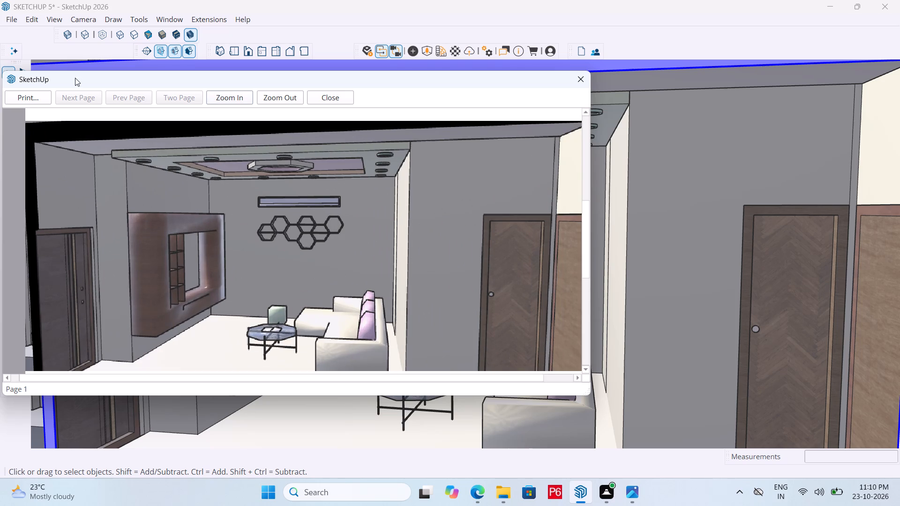
Print the previewed living room view to a PDF named SKETCHUP 5 HALL PDF in the cad folder.
click(22, 94)
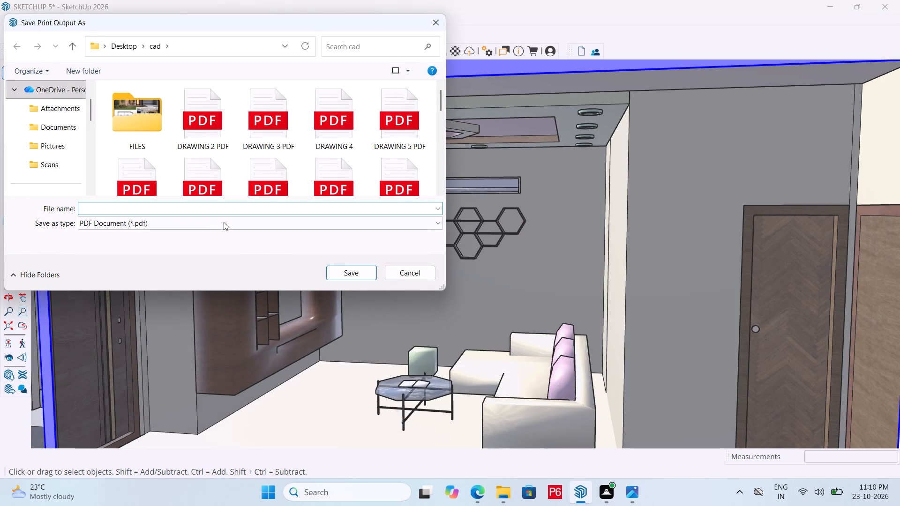
click(236, 213)
text(SKETCHUP)
key(space)
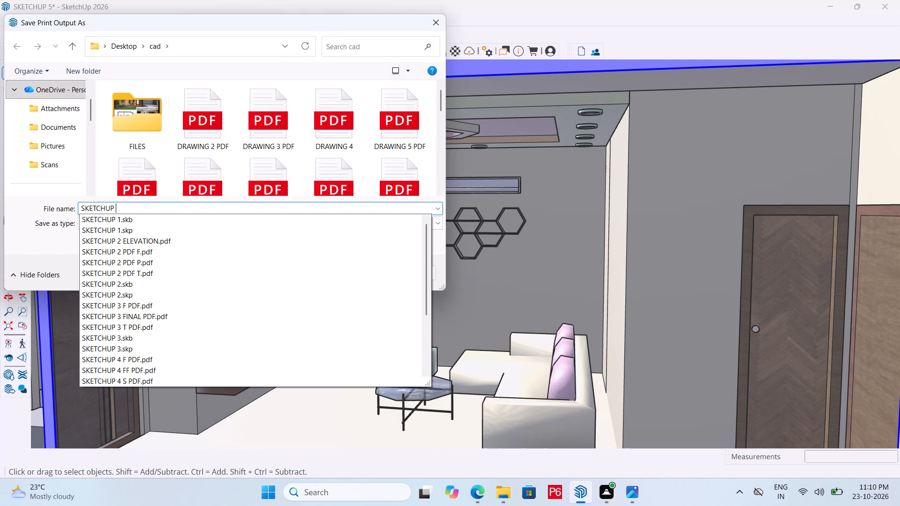
key(5)
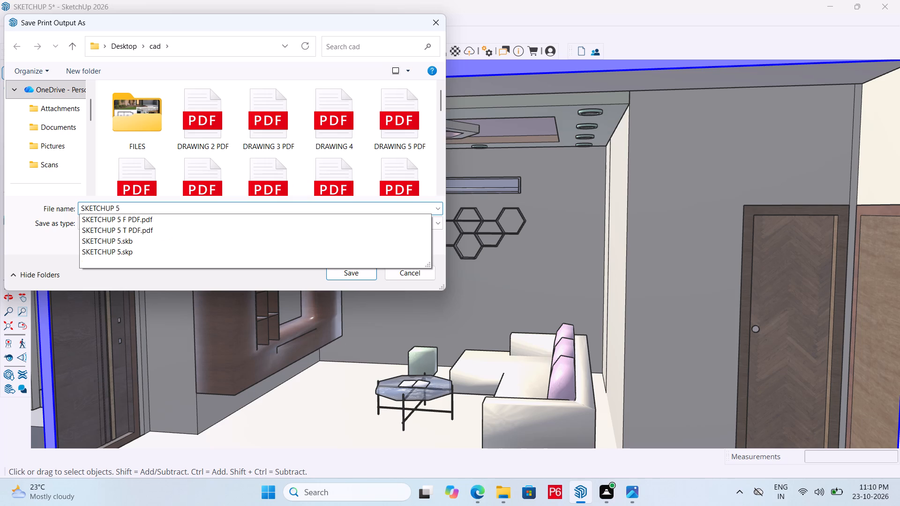
key(space)
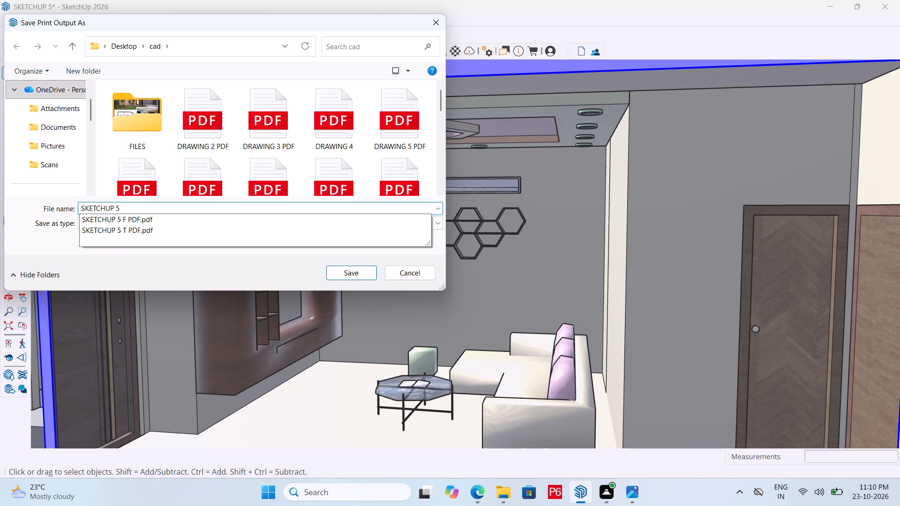
text(HALL)
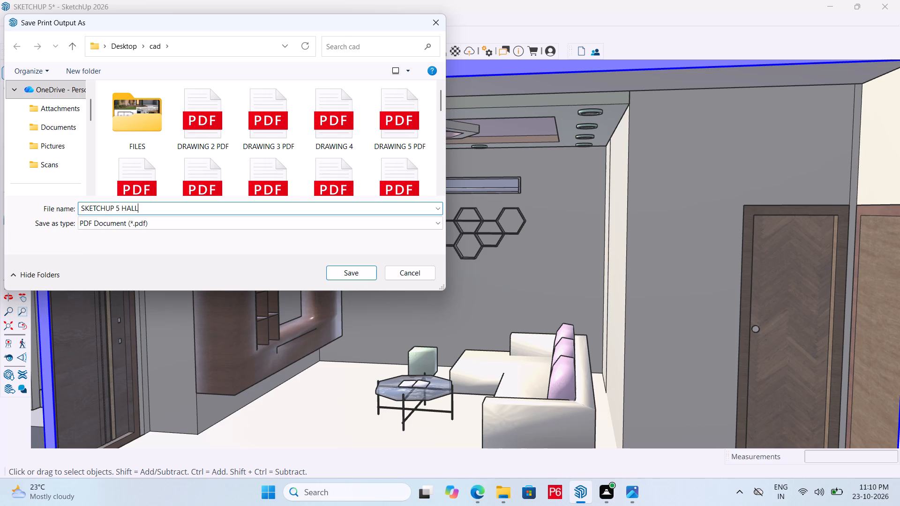
key(space)
text(PDF)
click(358, 273)
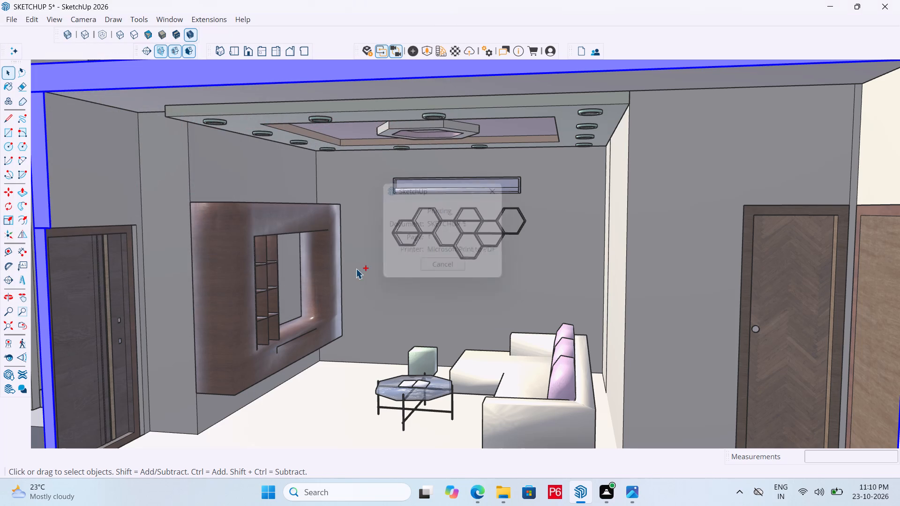
Deselect the section plane, with the sectioned bedroom in view.
scroll(355, 259, down, 5)
scroll(292, 259, down, 3)
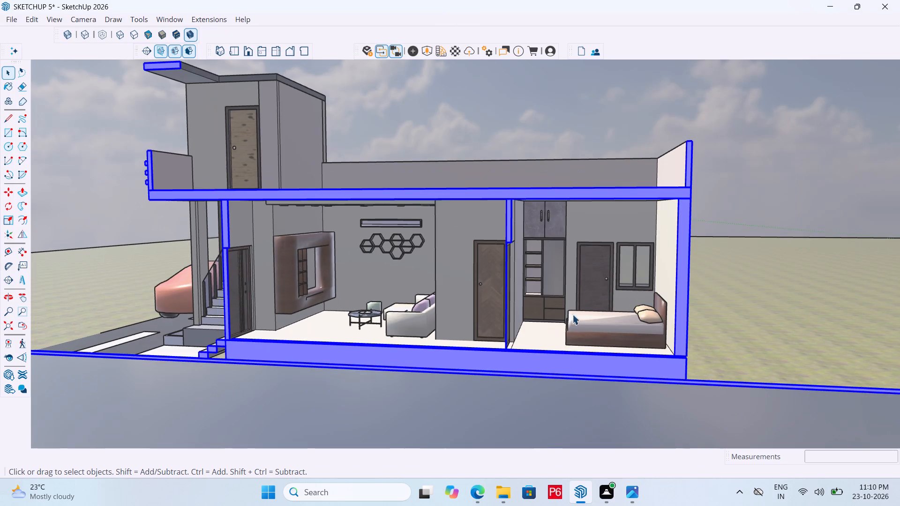
middle_drag(665, 319, 621, 303)
scroll(621, 303, up, 9)
middle_drag(624, 339, 666, 348)
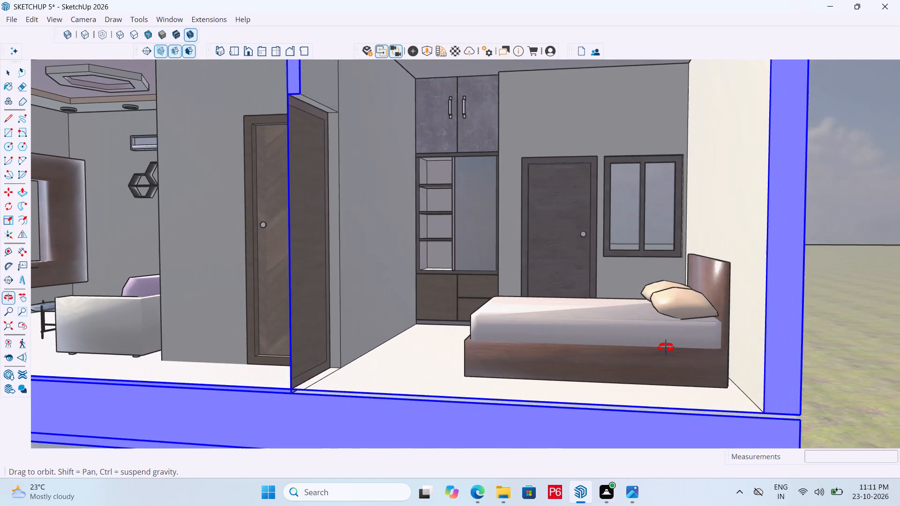
middle_drag(666, 348, 655, 372)
scroll(611, 349, down, 3)
middle_drag(607, 348, 592, 336)
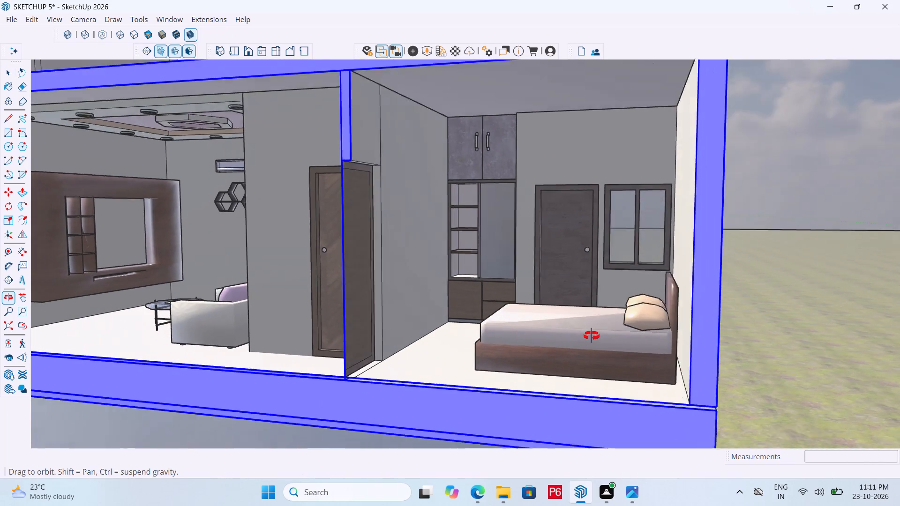
middle_drag(592, 336, 603, 339)
scroll(604, 336, up, 3)
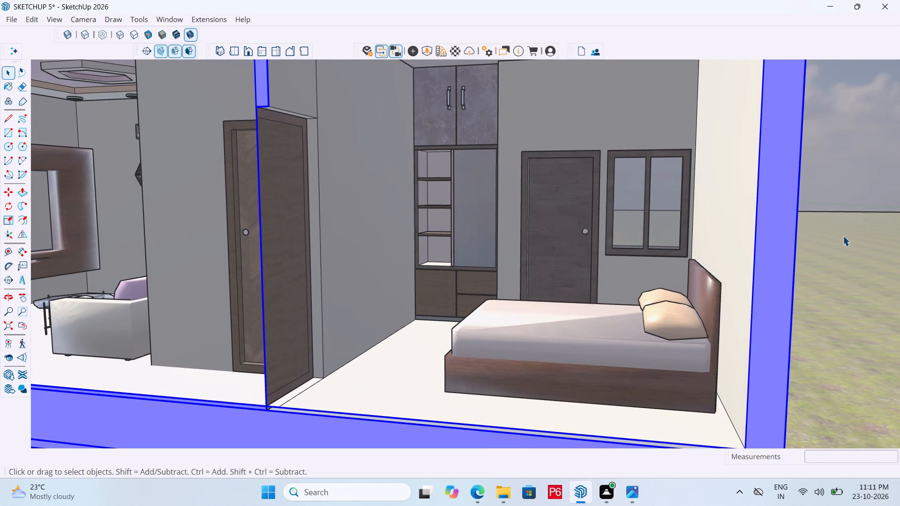
click(843, 236)
key(space)
click(828, 232)
Frame a perspective view into the sectioned bedroom showing the wardrobe, door, window and bed.
scroll(644, 359, down, 4)
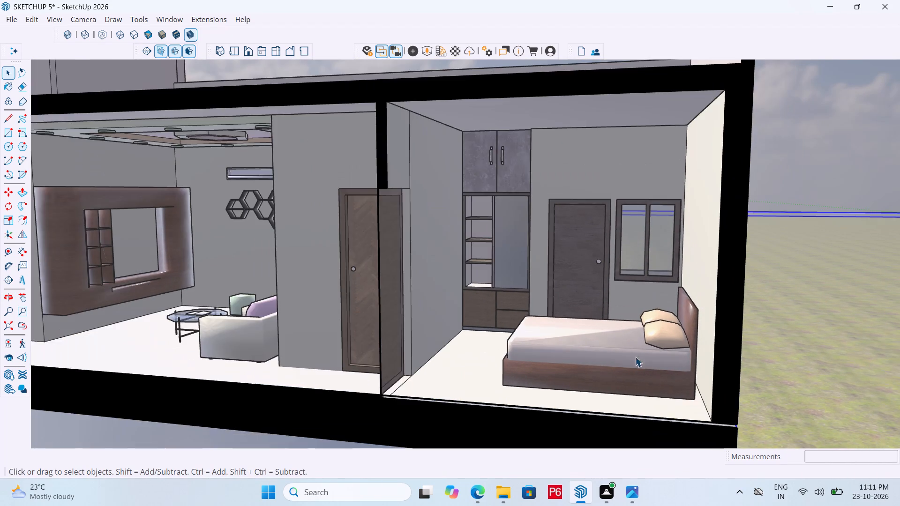
scroll(644, 320, up, 4)
scroll(667, 348, down, 3)
middle_drag(640, 333, 654, 330)
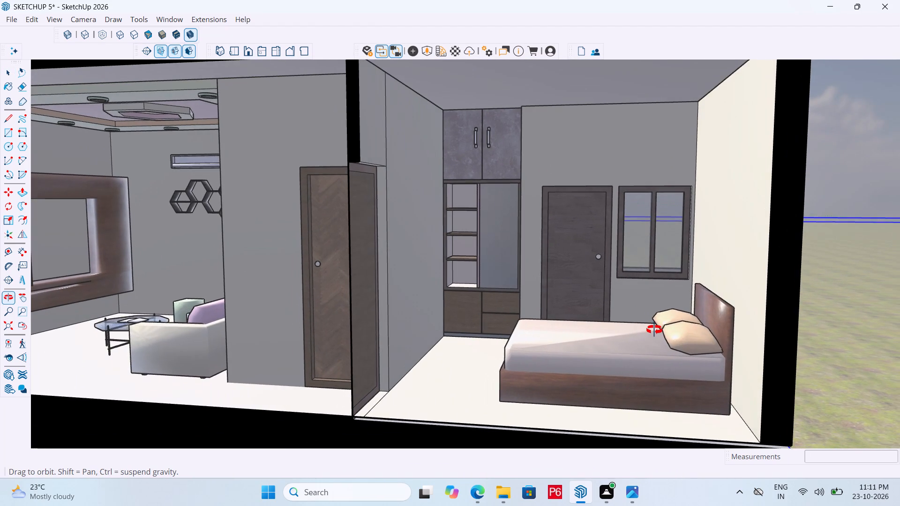
middle_drag(654, 330, 647, 352)
middle_drag(620, 303, 612, 286)
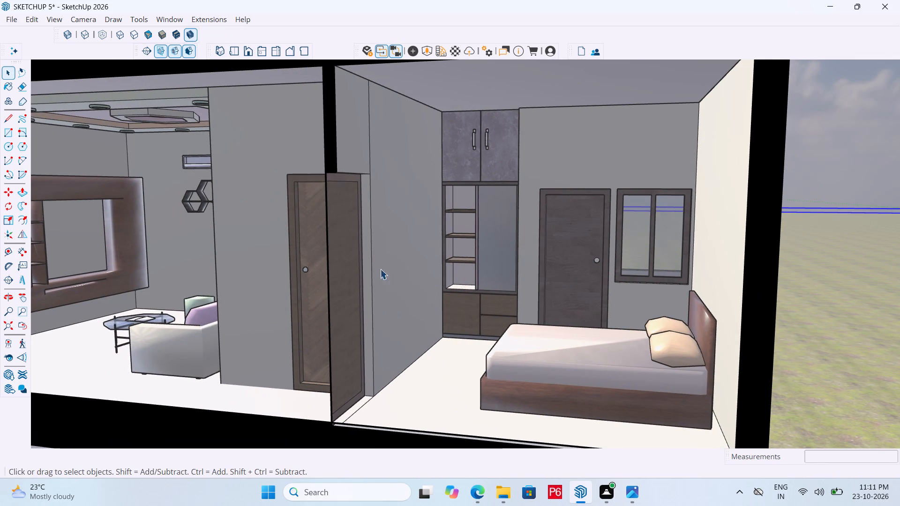
Preview the current bedroom view for printing with Microsoft Print to PDF and enlarge the preview page.
key(ctrl+p)
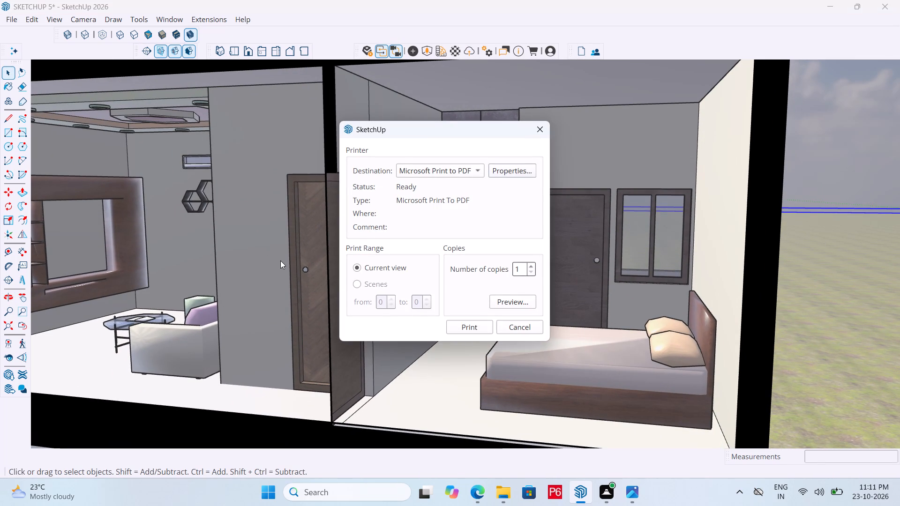
click(515, 297)
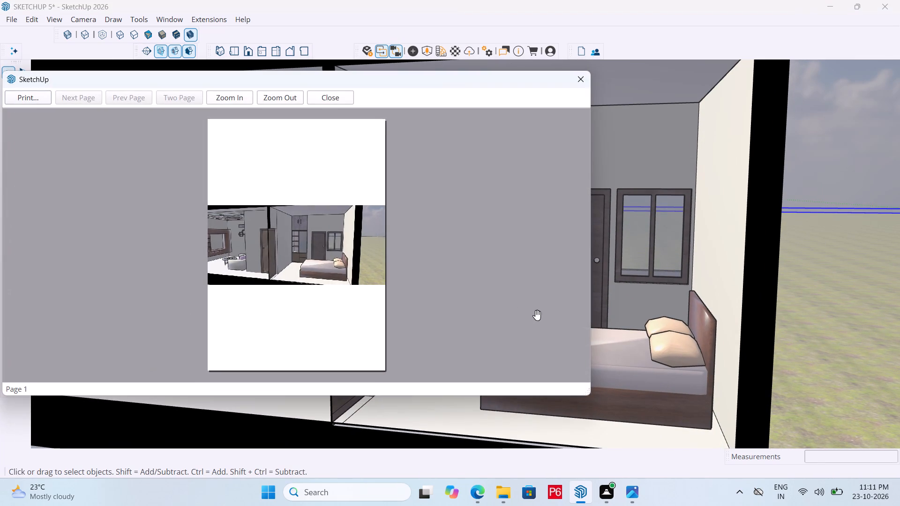
scroll(264, 275, up, 2)
triple_click(225, 97)
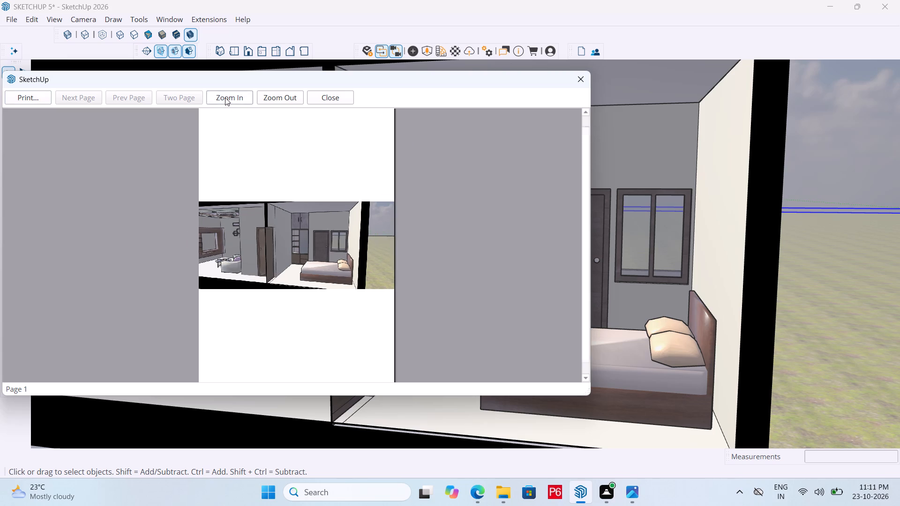
triple_click(225, 97)
triple_click(225, 97)
click(225, 98)
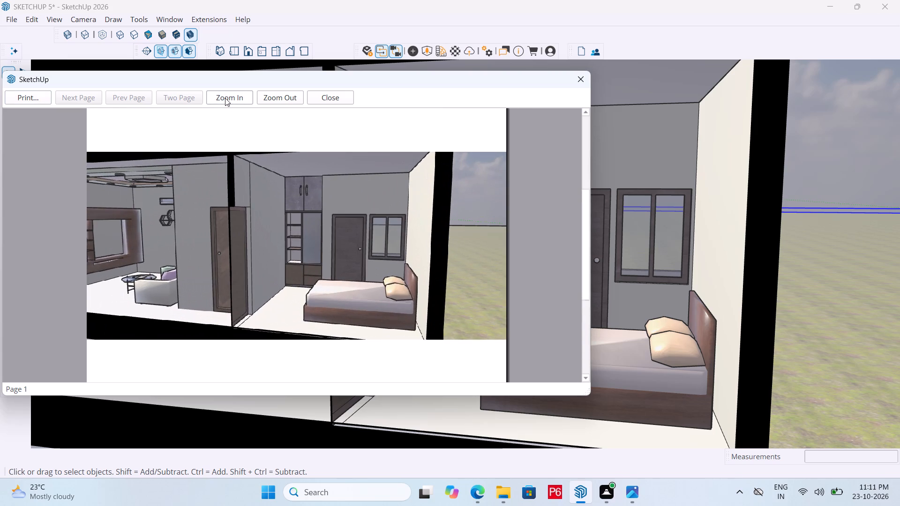
click(225, 98)
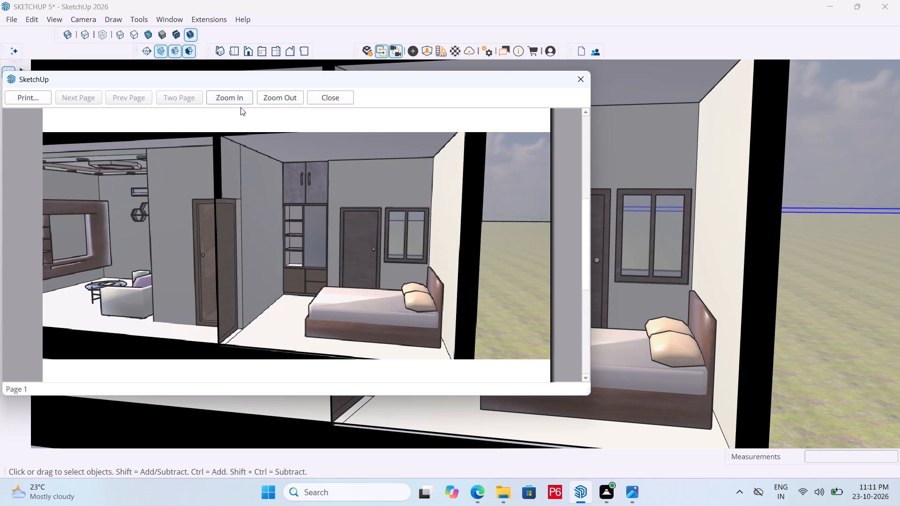
Print the previewed bedroom view to a PDF named SKETCHUP 5 BR PDF in the cad folder.
click(20, 97)
click(229, 212)
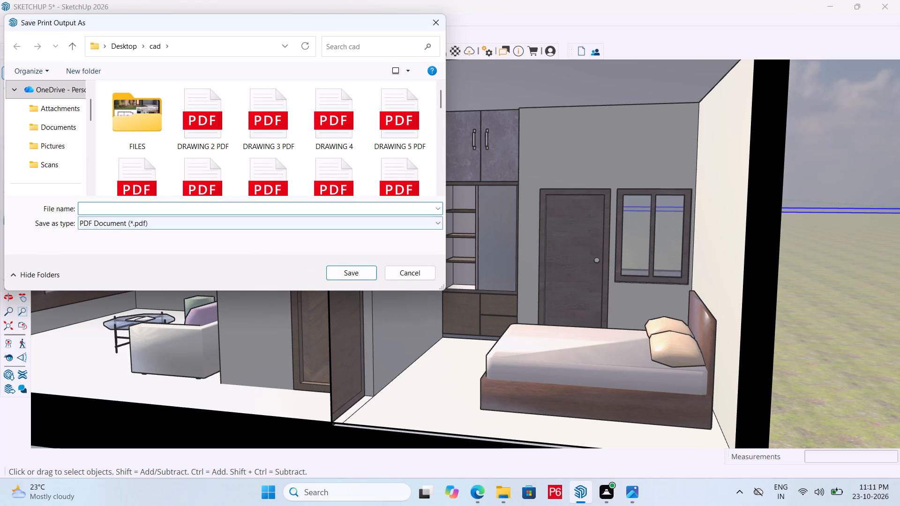
text(SKATCHUP)
key(space)
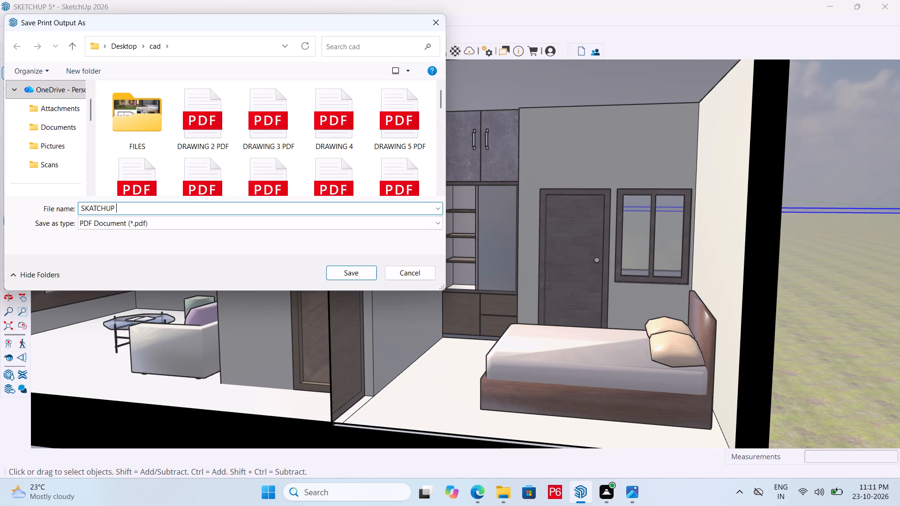
key(BackSpace)
key(BackSpace)
key(BackSpace)
key(BackSpace)
key(BackSpace)
key(BackSpace)
key(BackSpace)
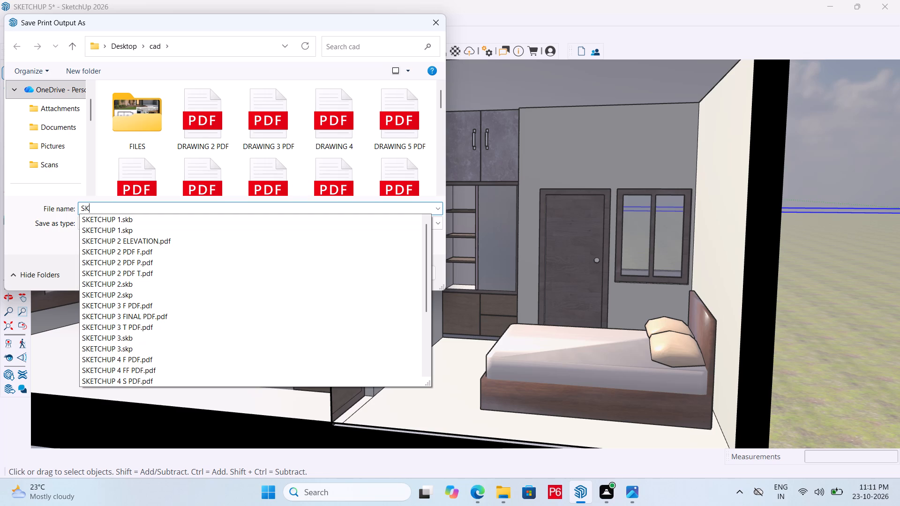
text(ET)
text(CHUP)
key(space)
key(5)
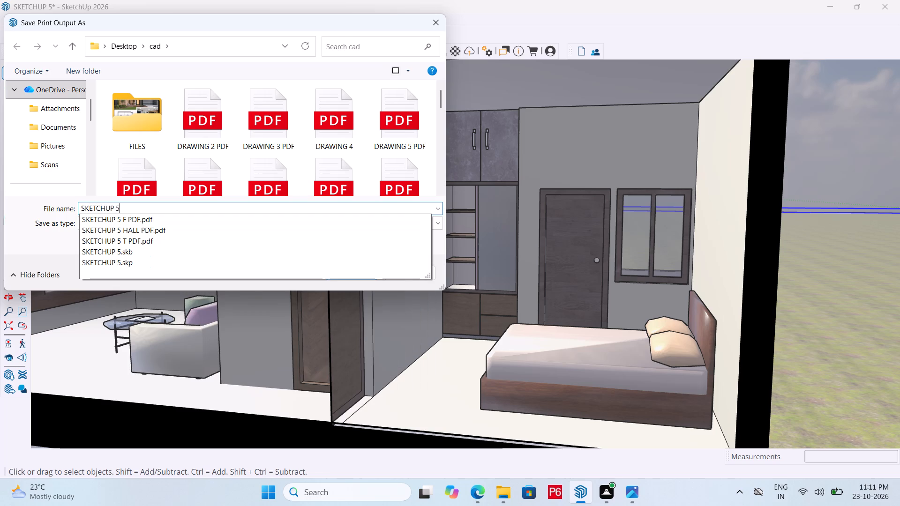
key(space)
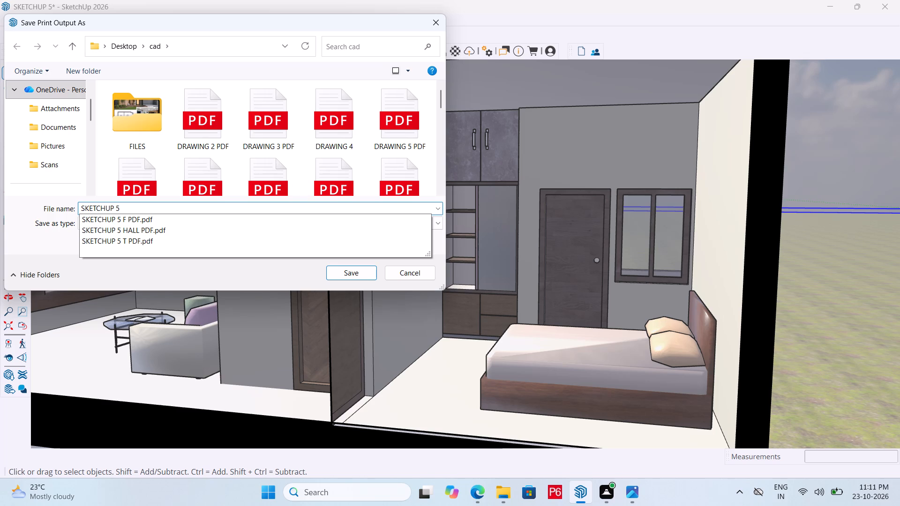
text(BR)
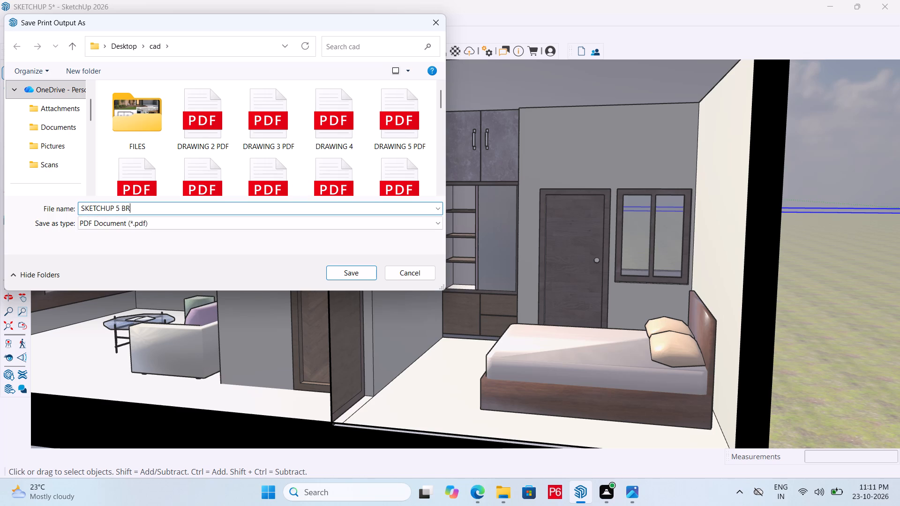
key(space)
text(PDF)
click(367, 275)
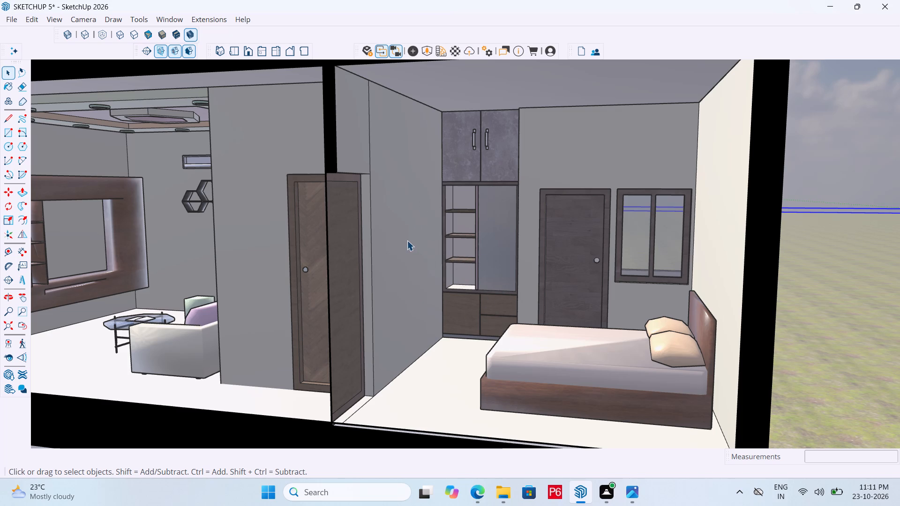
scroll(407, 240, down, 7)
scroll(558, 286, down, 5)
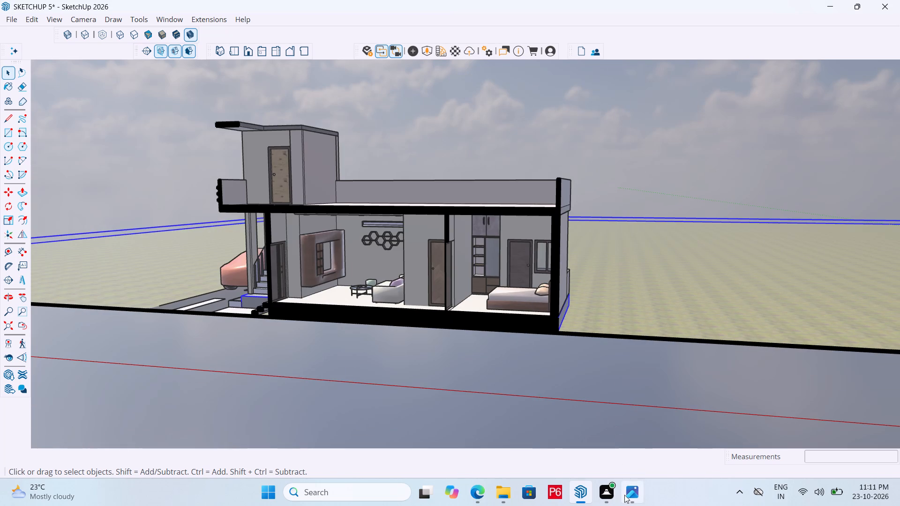
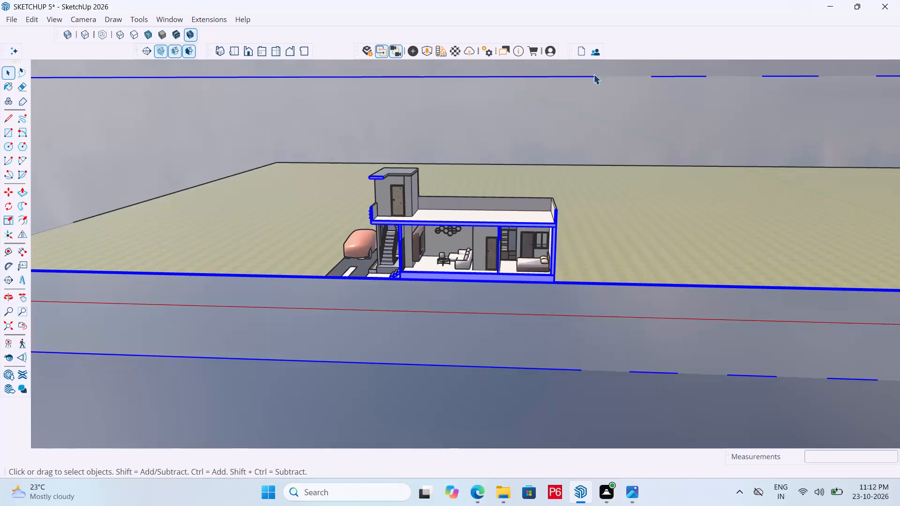
Delete the section plane that cuts through the living room and bedroom of the house.
click(593, 74)
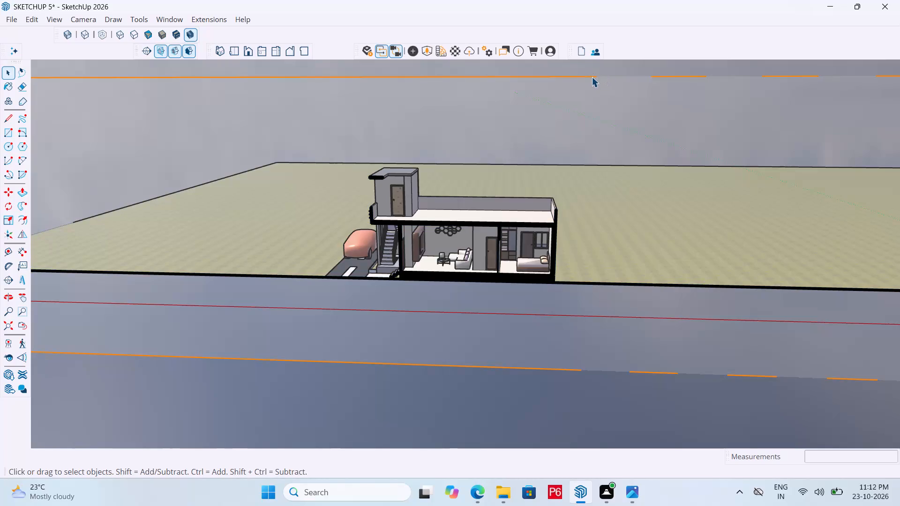
key(Delete)
key(Delete)
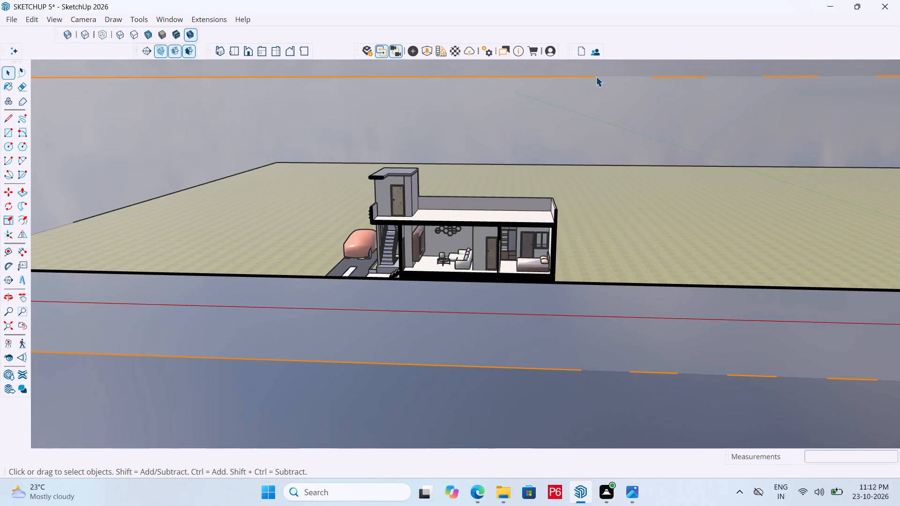
click(592, 81)
key(Delete)
Save the SKETCHUP 5 model with the whole uncut house exterior in view.
scroll(479, 140, down, 4)
middle_drag(475, 154, 770, 203)
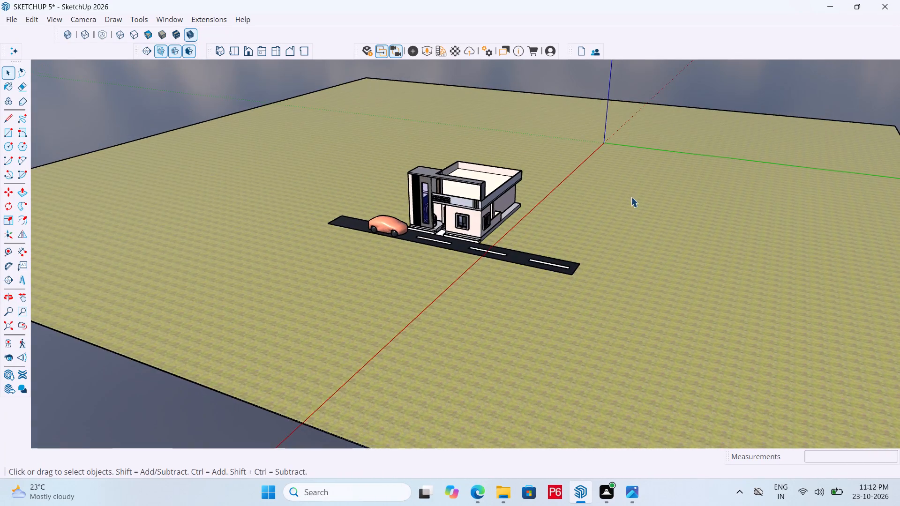
scroll(481, 230, up, 5)
middle_click(492, 227)
middle_drag(435, 212, 464, 181)
key(ctrl+s)
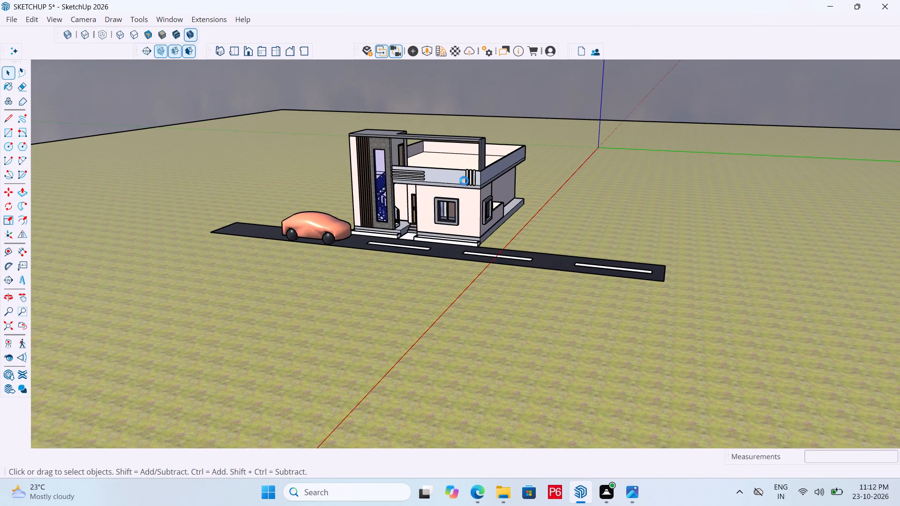
key(ctrl+s)
key(ctrl+s)
key(space)
Frame a close, raised front view of the house with the car and road, and save the model in that view.
scroll(454, 185, down, 4)
middle_drag(438, 229, 441, 238)
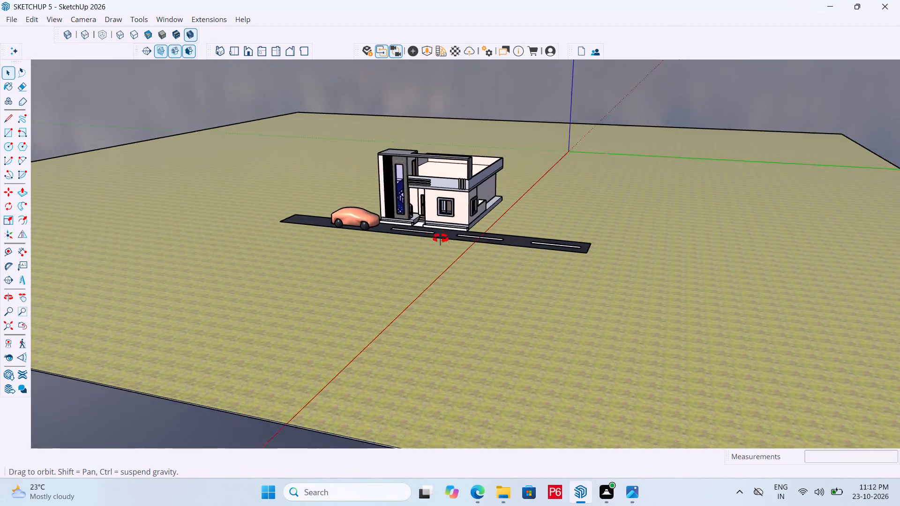
middle_drag(441, 238, 446, 301)
scroll(440, 221, up, 6)
middle_drag(441, 220, 444, 215)
middle_drag(445, 211, 445, 187)
scroll(445, 187, up, 4)
scroll(444, 202, down, 1)
middle_click(444, 204)
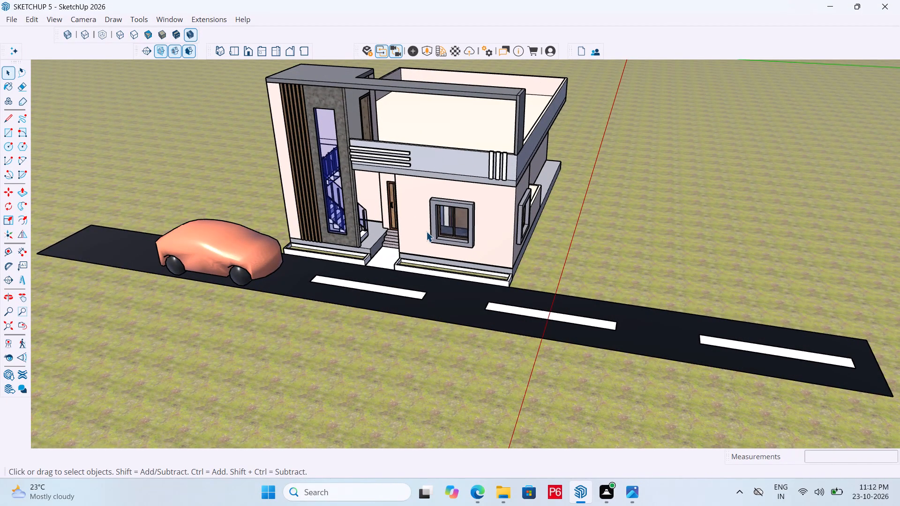
scroll(426, 230, up, 1)
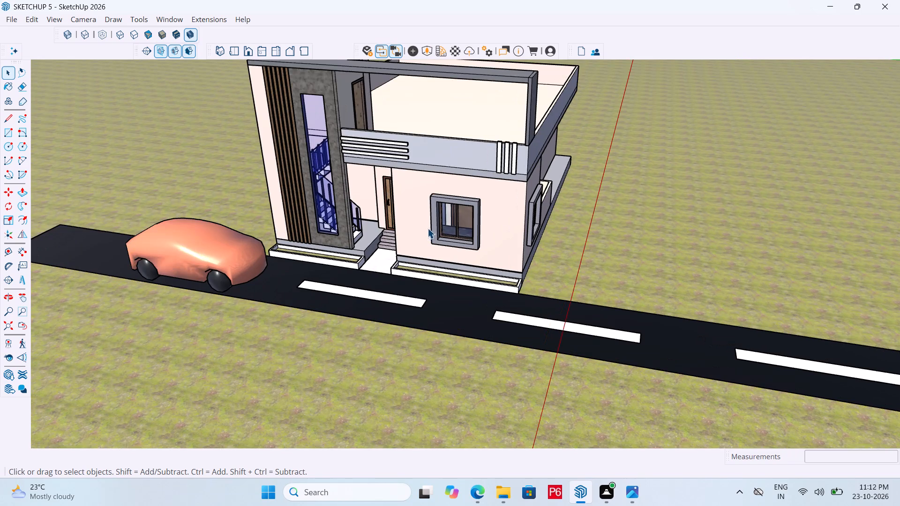
key(ctrl+s)
key(ctrl+s)
key(ctrl+s)
key(ctrl+s)
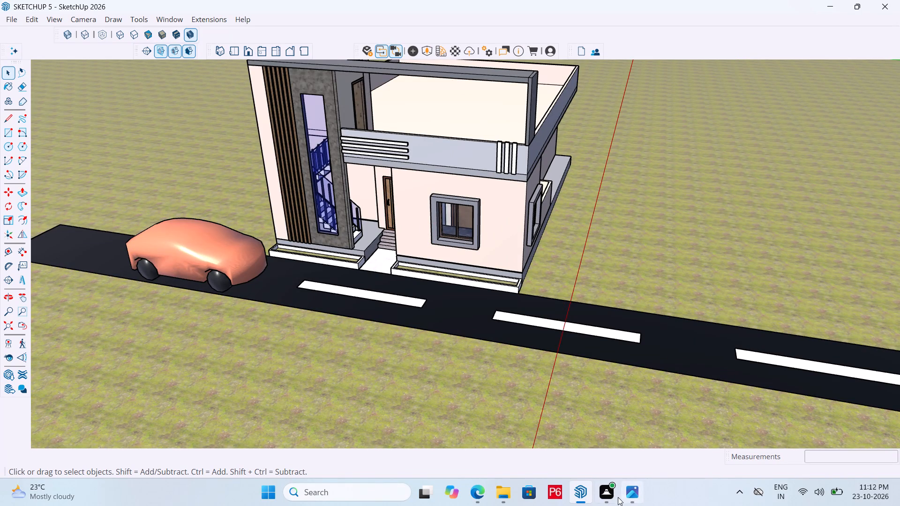